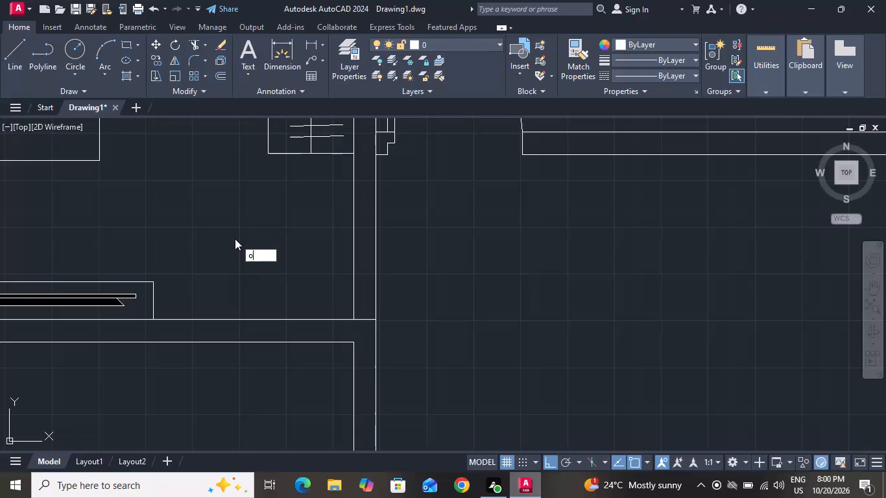
# Offset the horizontal wall line upward across the vertical wall's lower end to form the door's lower jamb line.
pyautogui.press('Return')
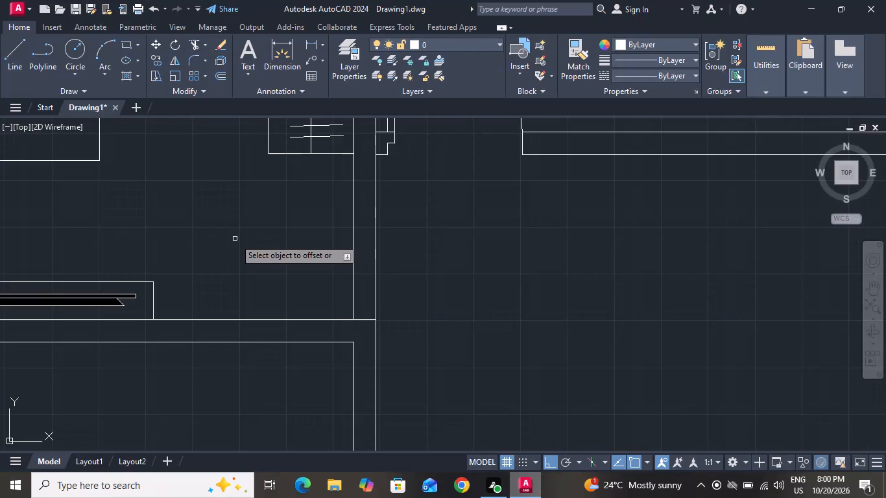
pyautogui.click(367, 322)
pyautogui.click(370, 283)
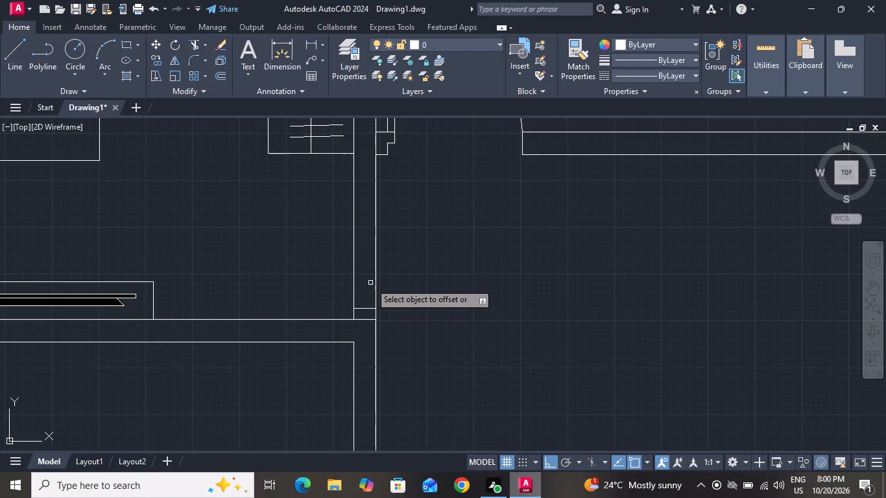
pyautogui.rightClick(370, 283)
pyautogui.click(382, 299)
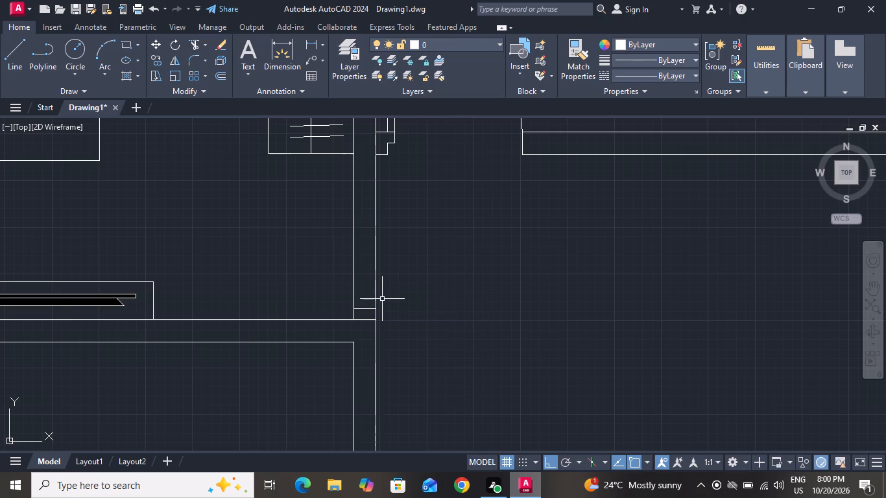
# Offset the lower jamb line 3' upward to mark the upper jamb of the door opening.
pyautogui.write("o 3'")
pyautogui.press('Return')
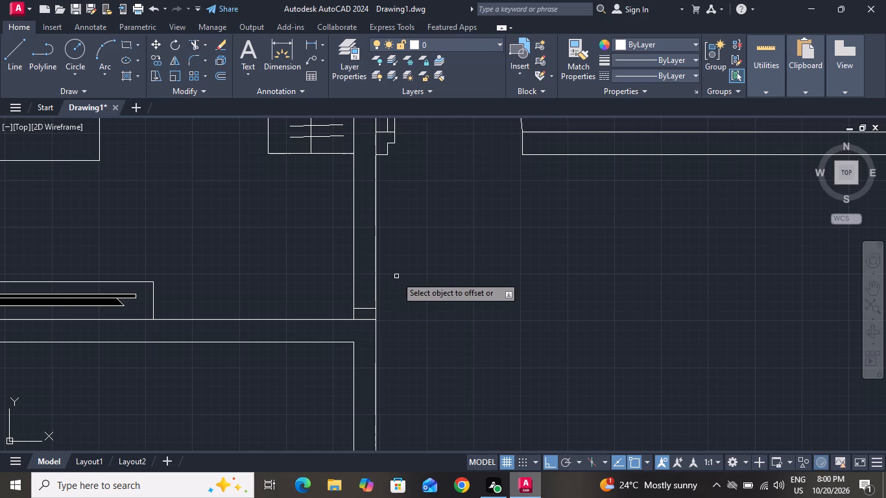
pyautogui.click(365, 311)
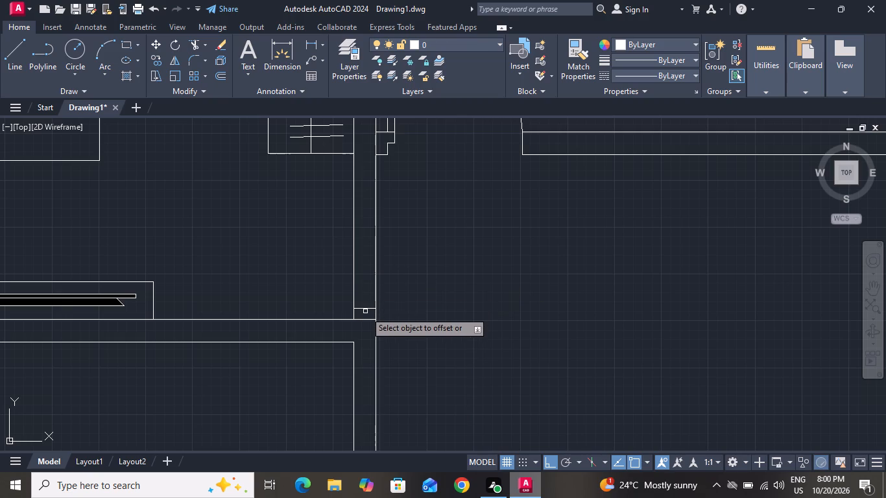
pyautogui.click(366, 310)
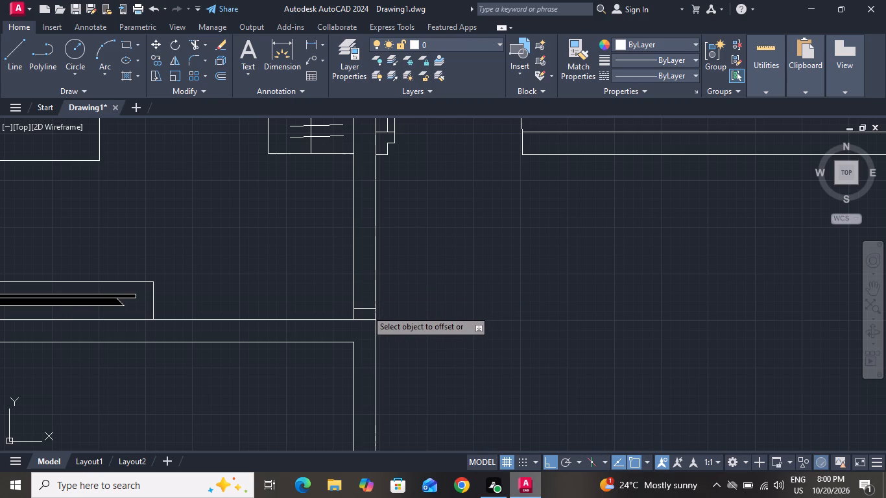
pyautogui.click(422, 275)
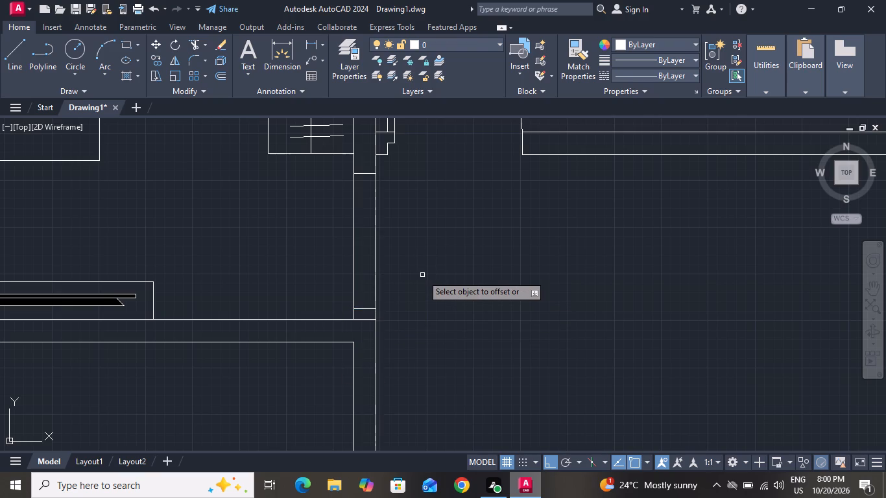
pyautogui.rightClick(422, 275)
pyautogui.click(433, 293)
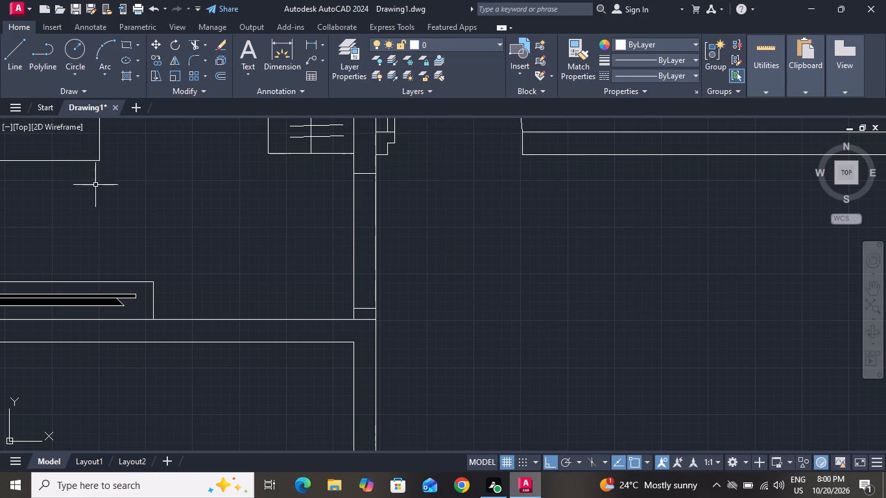
# Draw a 3' door leaf line leftward into the room from the lower jamb line's midpoint.
pyautogui.click(10, 64)
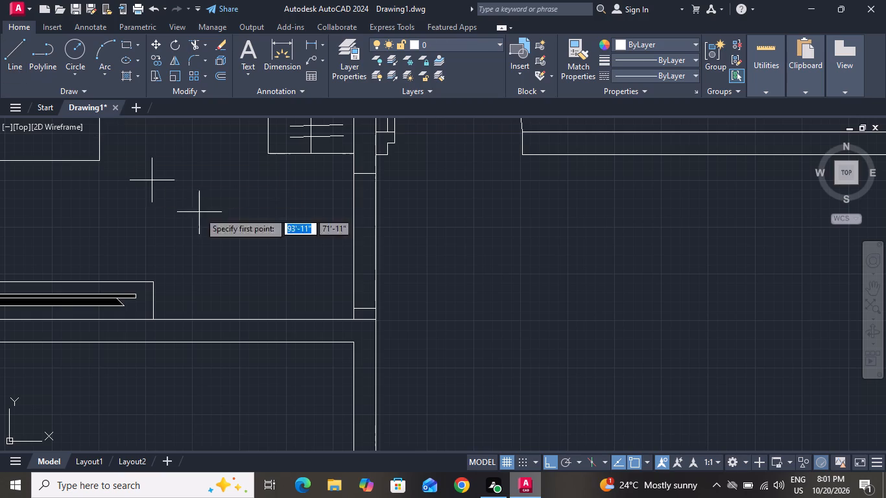
pyautogui.moveTo(367, 311); pyautogui.dragTo(301, 307)
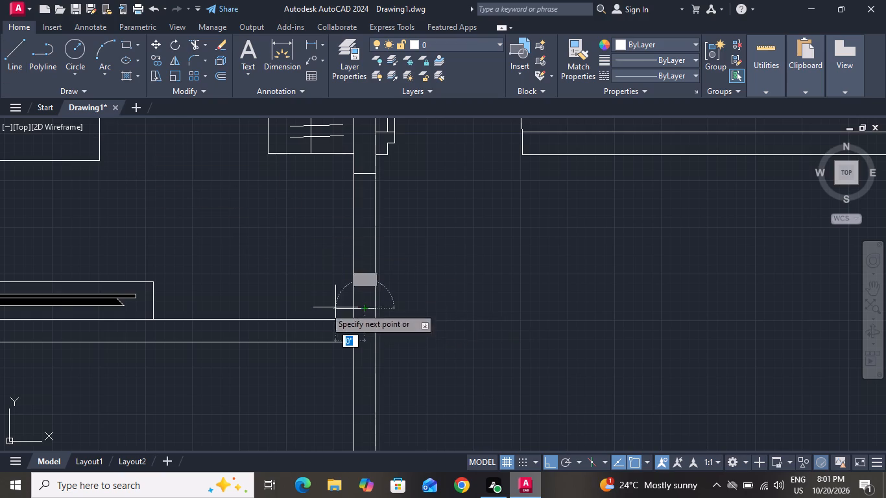
pyautogui.moveTo(301, 307); pyautogui.dragTo(232, 320)
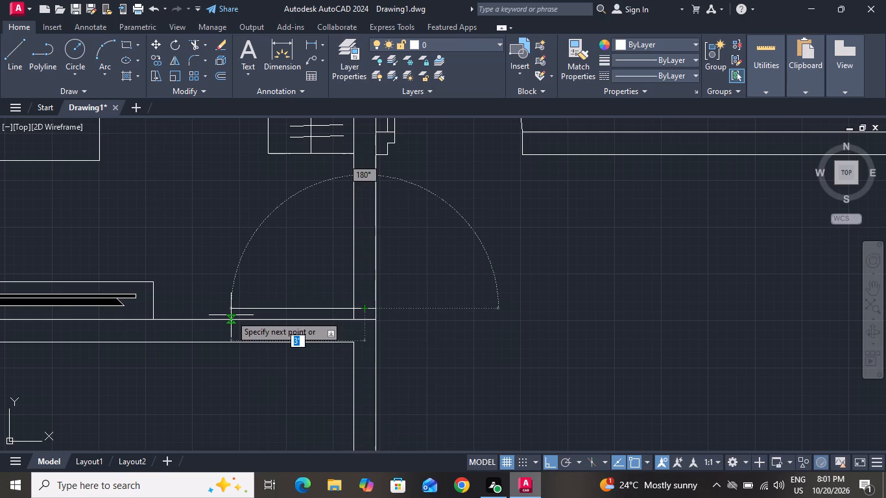
pyautogui.write("3'")
pyautogui.press('Return')
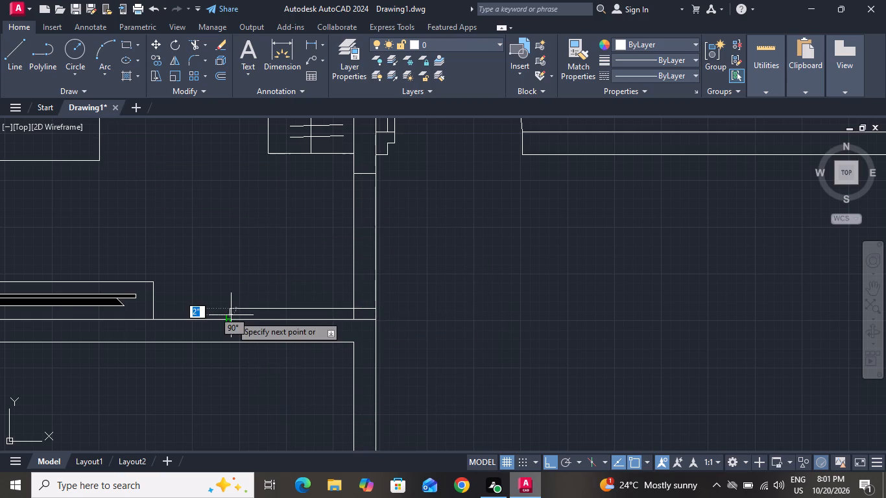
pyautogui.rightClick(231, 315)
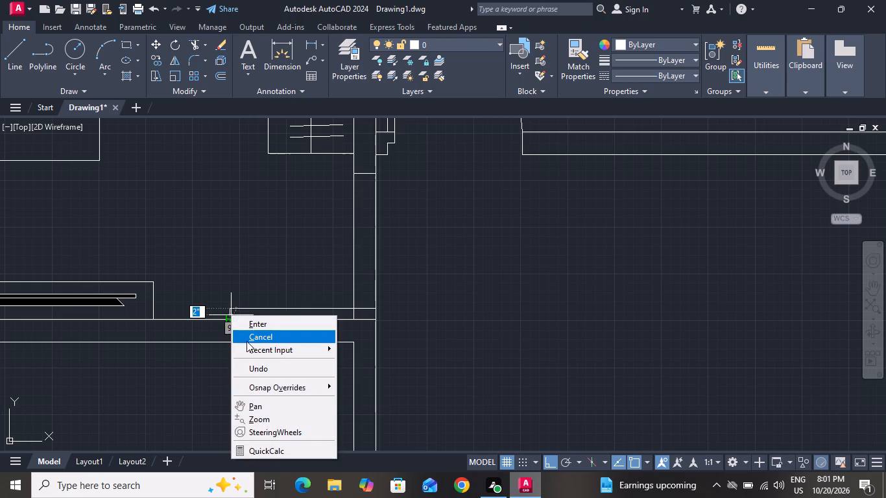
pyautogui.click(247, 341)
# Offset the door leaf line 2" upward to give the leaf its thickness.
pyautogui.write('o 2"')
pyautogui.press('space')
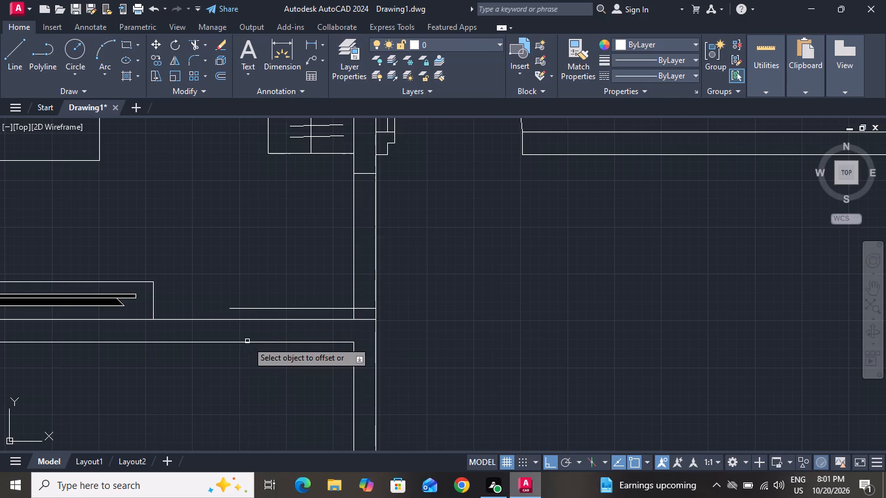
pyautogui.click(278, 310)
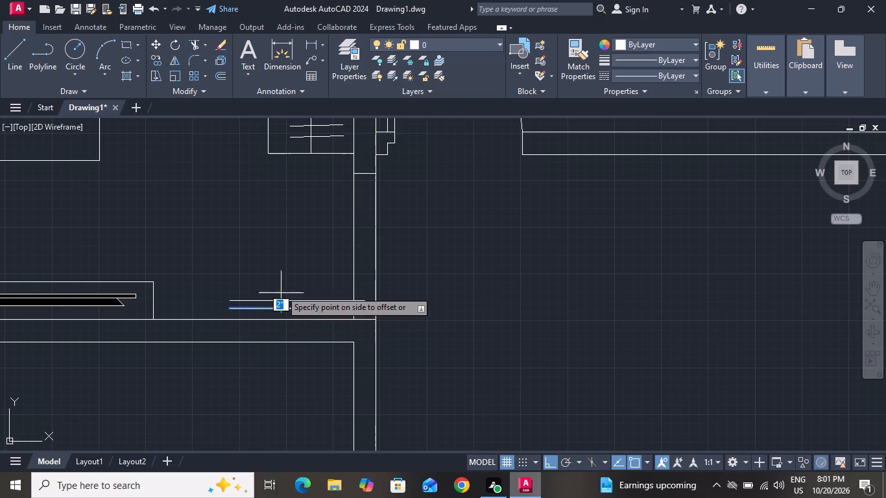
pyautogui.click(281, 280)
pyautogui.rightClick(281, 280)
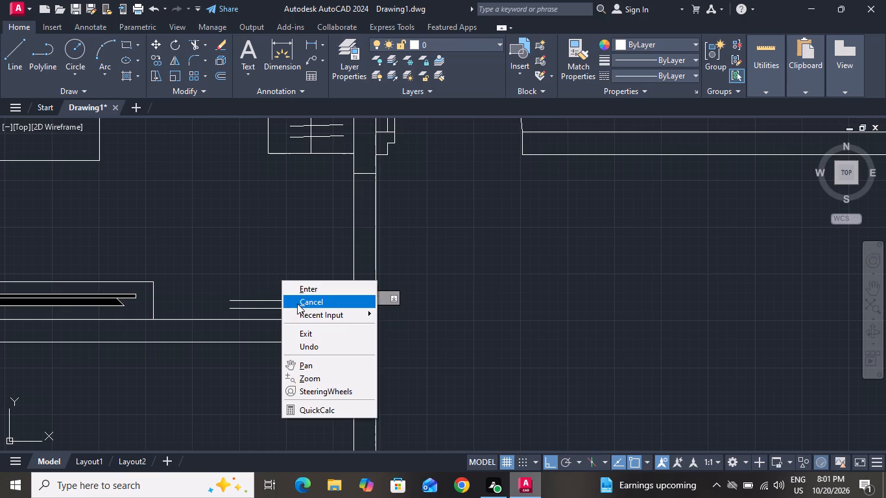
pyautogui.click(297, 303)
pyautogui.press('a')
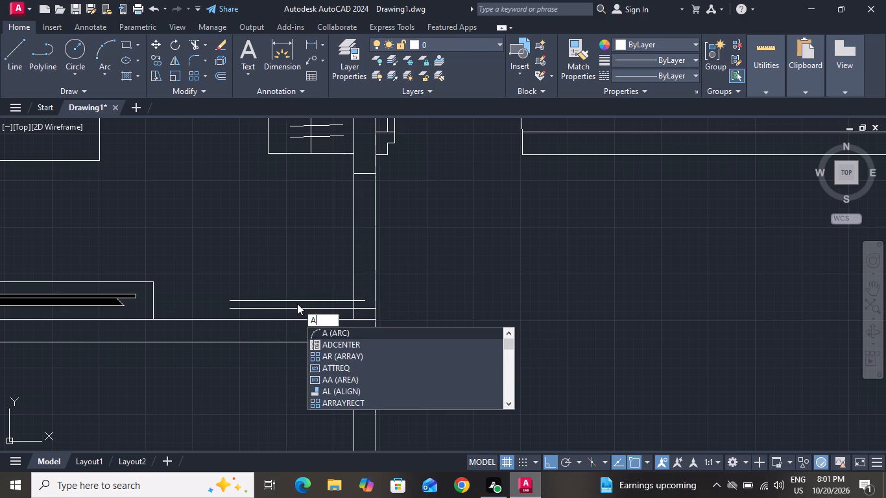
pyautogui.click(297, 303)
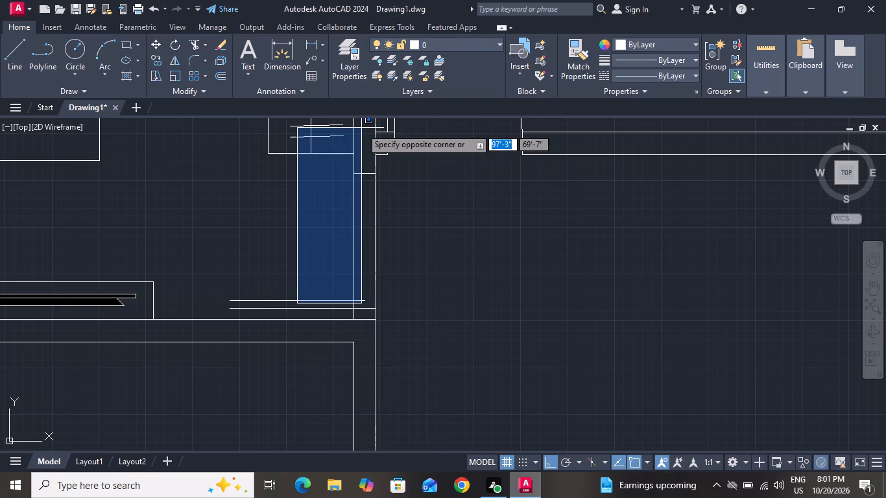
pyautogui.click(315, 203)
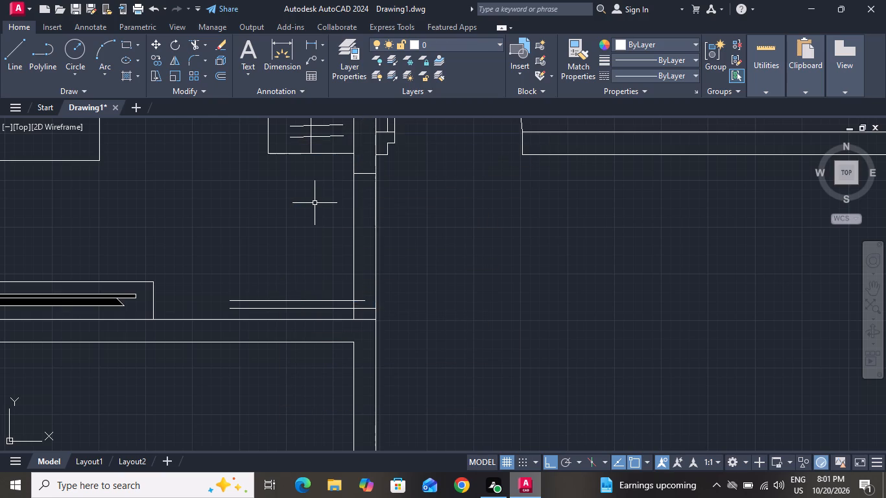
# Draw the door swing arc from the upper jamb's midpoint through the leaf's upper-left end to its lower-left end.
pyautogui.write('a')
pyautogui.press('space')
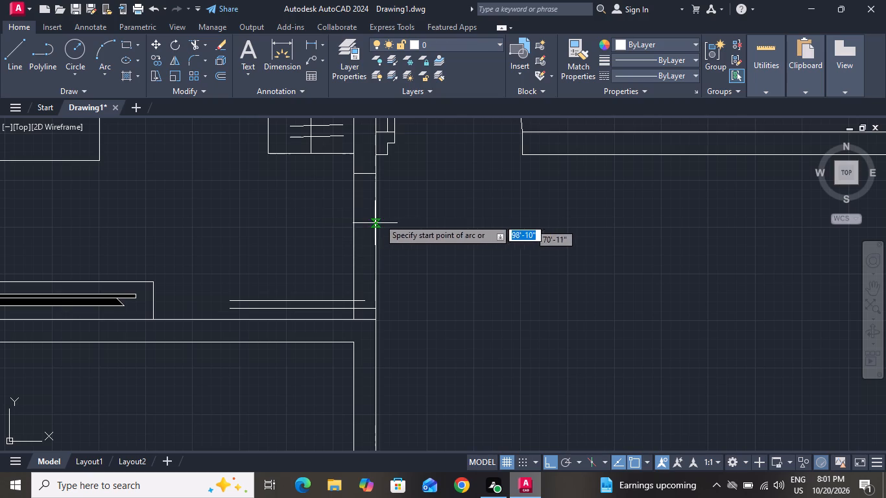
pyautogui.moveTo(367, 175); pyautogui.dragTo(305, 235)
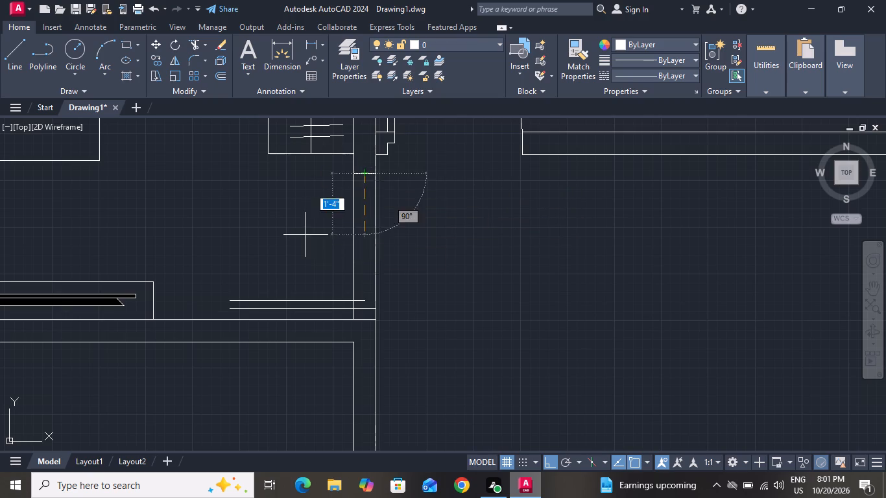
pyautogui.click(228, 300)
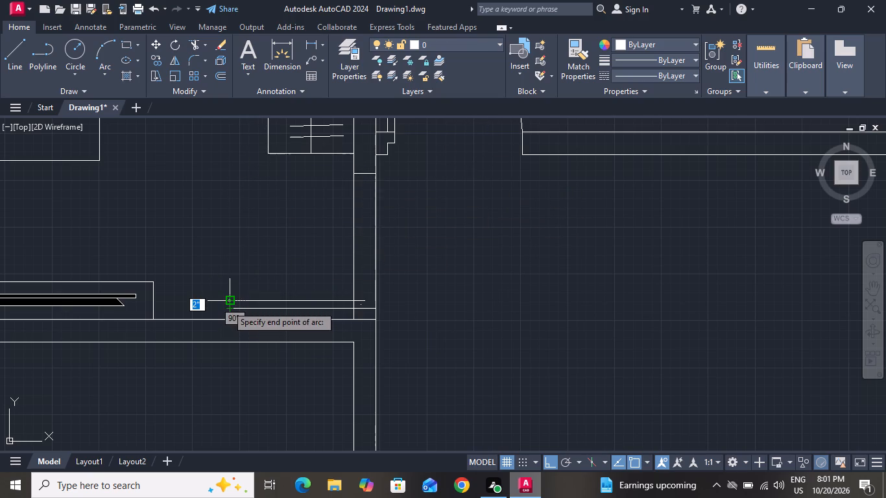
pyautogui.click(224, 311)
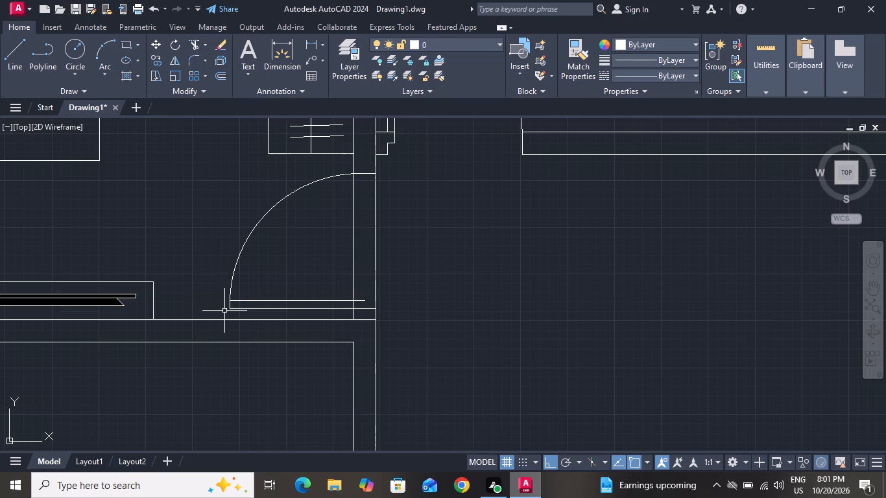
# Close the right end of the door leaf with a short vertical line down to the lower jamb line.
pyautogui.moveTo(0, 9); pyautogui.dragTo(5, 22)
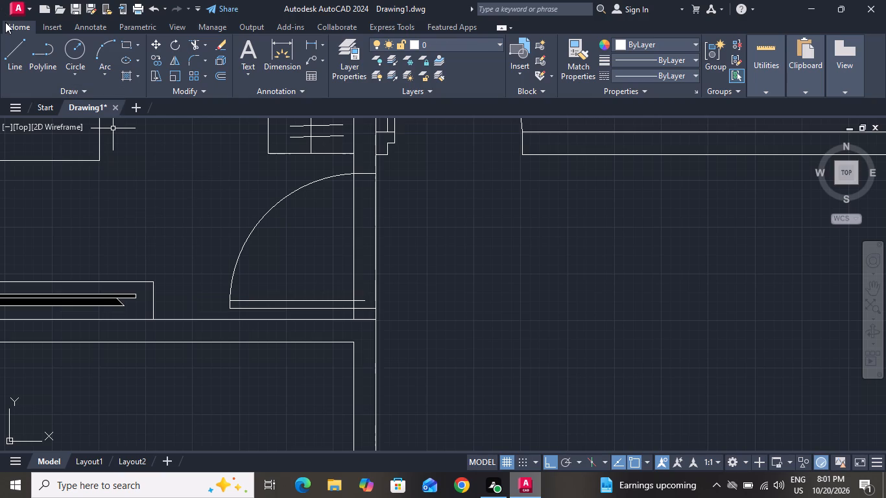
pyautogui.click(23, 59)
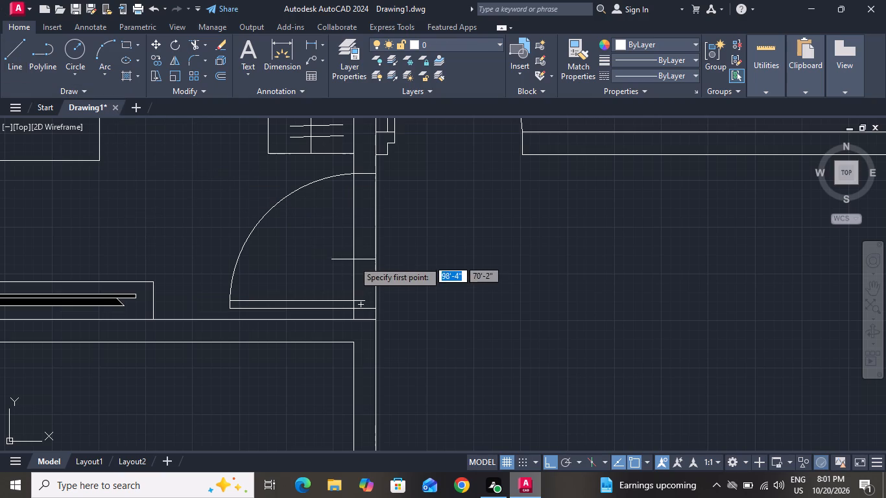
pyautogui.click(366, 302)
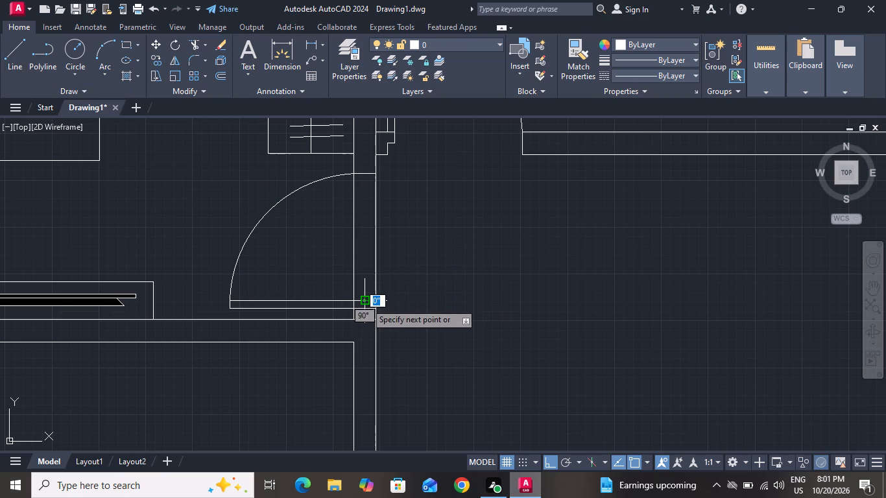
pyautogui.click(366, 306)
pyautogui.rightClick(366, 306)
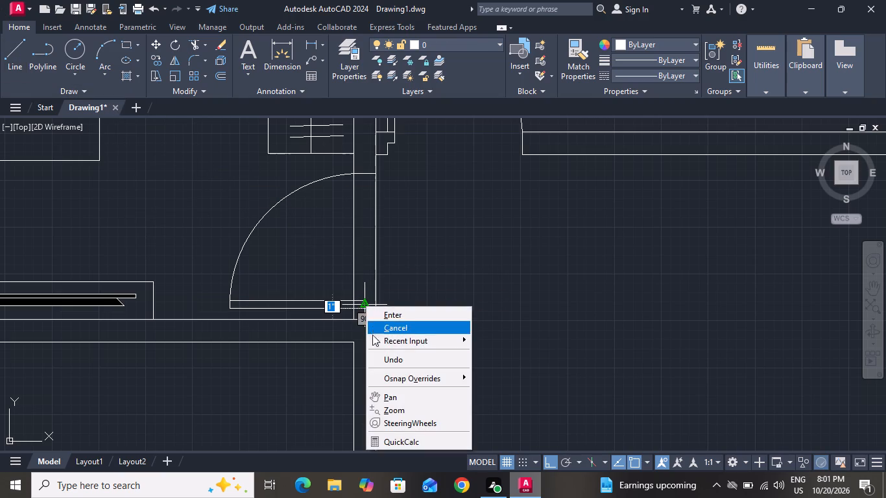
pyautogui.click(374, 324)
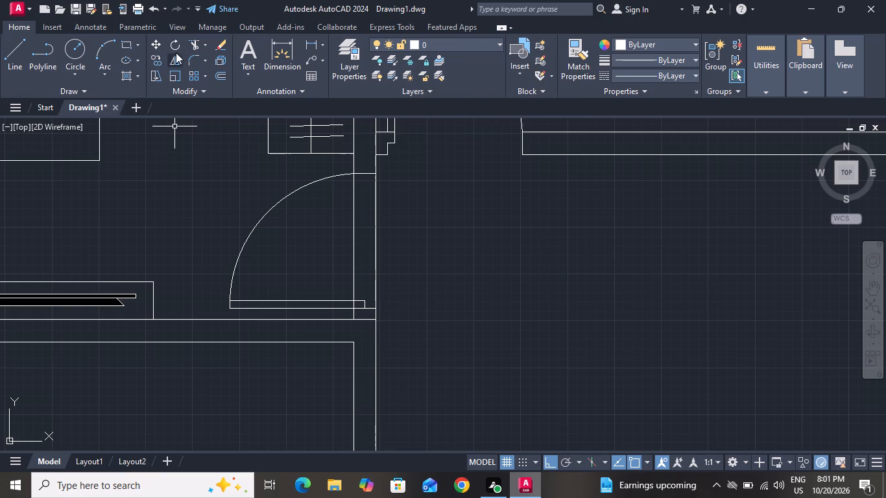
# Trim both wall face lines out of the door opening between the upper and lower jamb lines.
pyautogui.moveTo(193, 45); pyautogui.dragTo(223, 92)
pyautogui.click(192, 49)
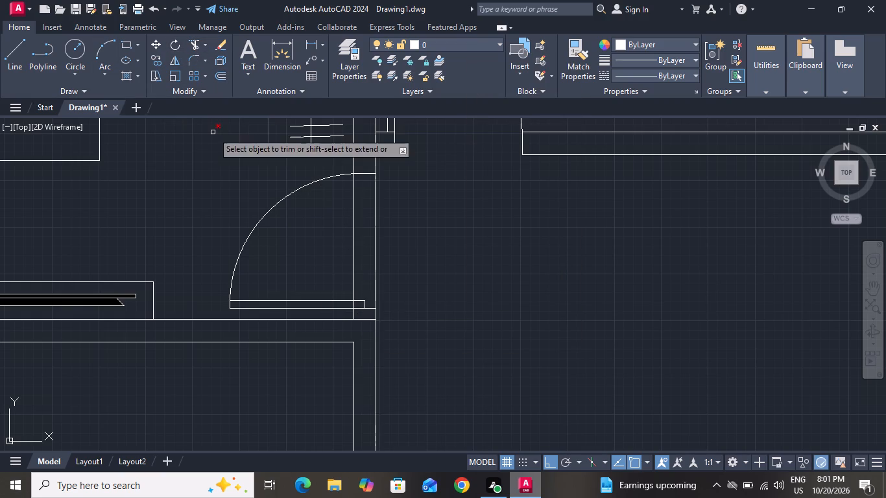
pyautogui.click(337, 234)
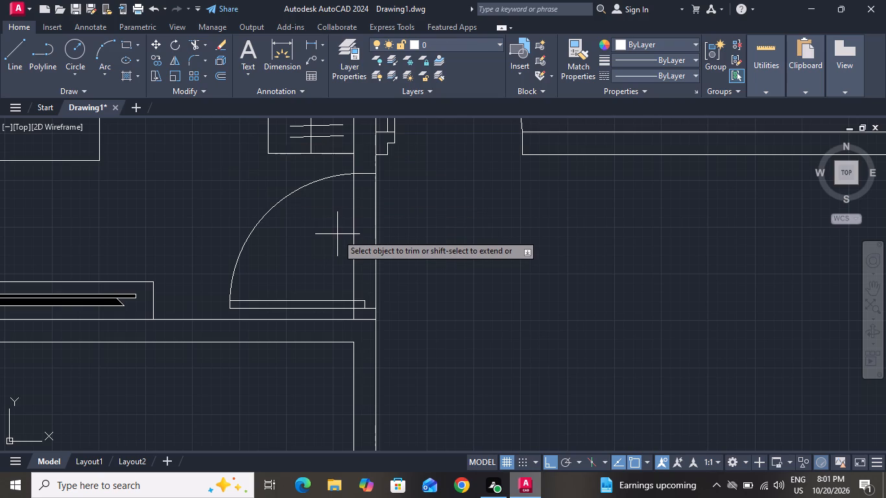
pyautogui.click(365, 231)
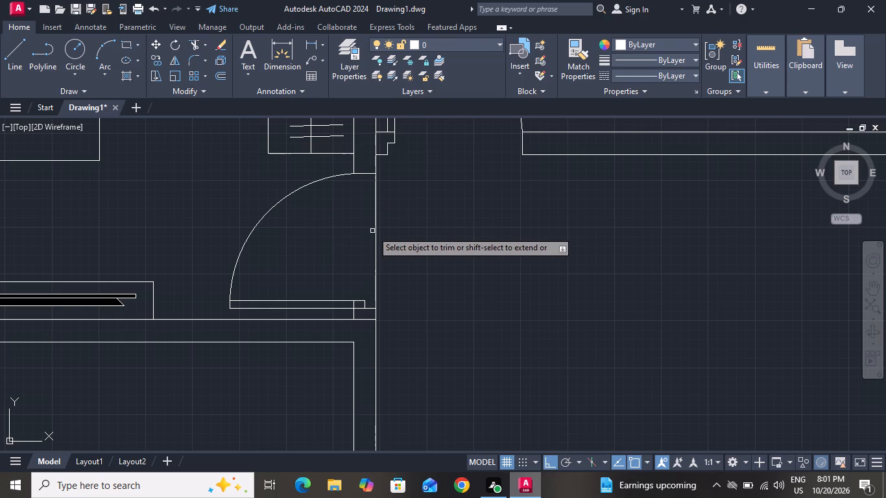
pyautogui.click(372, 231)
pyautogui.click(383, 230)
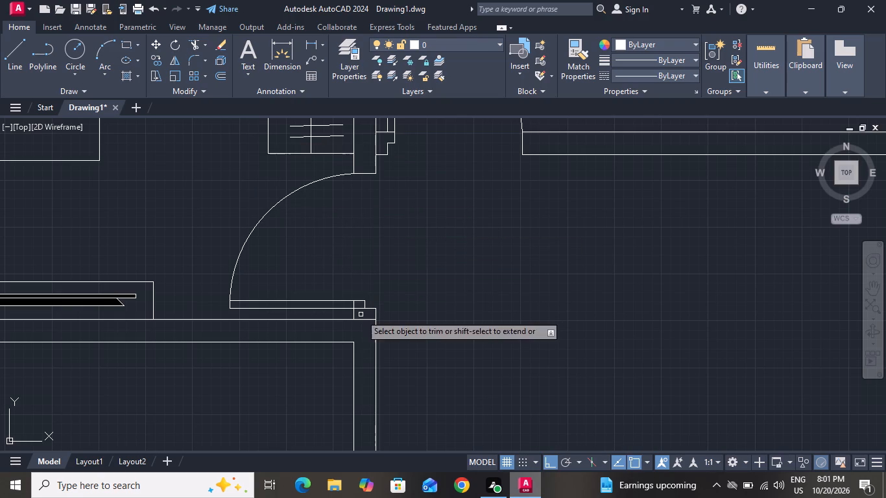
# Trim the lower jamb line segment beneath the door leaf, between the wall's inner face and the leaf's right end.
pyautogui.keyDown('ctrl'); pyautogui.scroll(1, 350, 340); pyautogui.keyUp('ctrl')
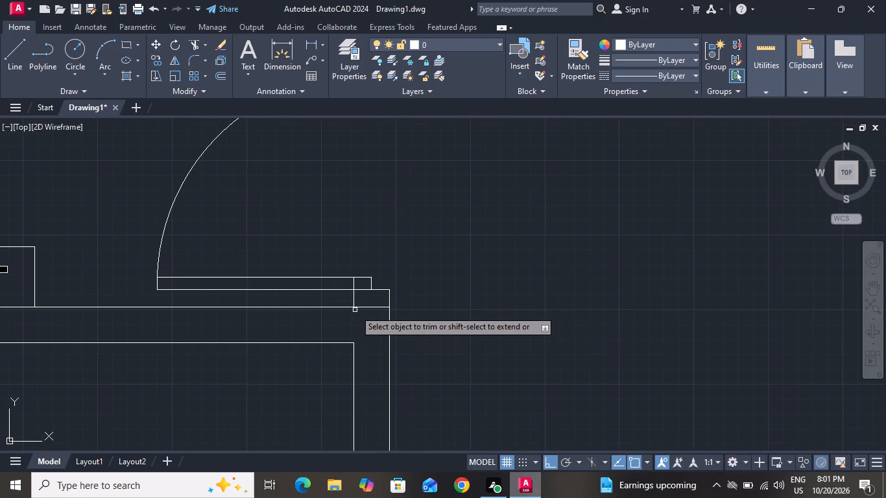
pyautogui.keyDown('ctrl'); pyautogui.scroll(4, 359, 290); pyautogui.keyUp('ctrl')
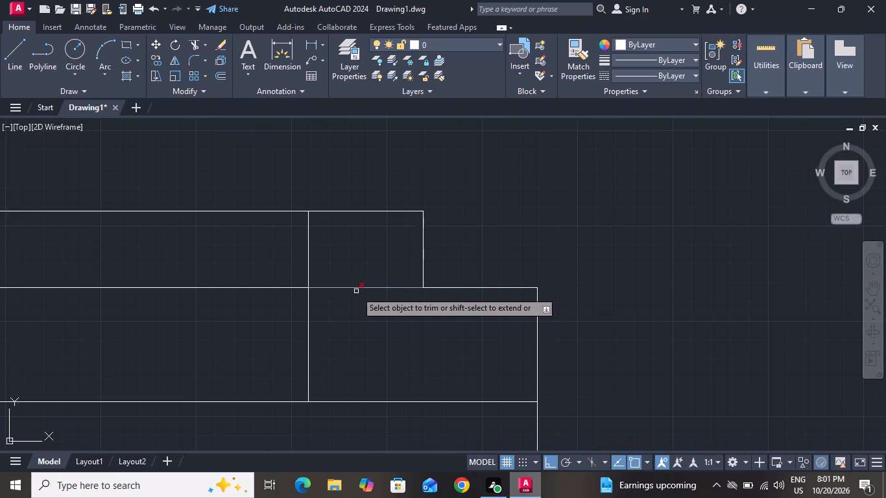
pyautogui.click(355, 285)
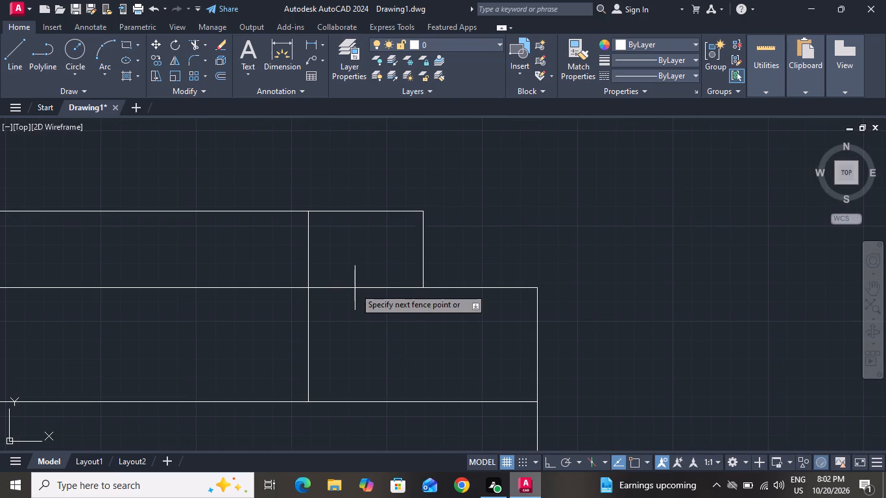
pyautogui.click(355, 297)
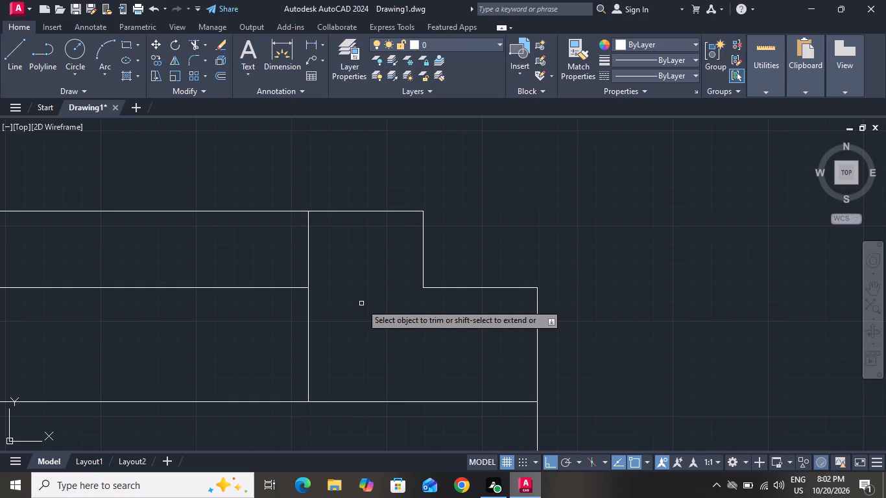
pyautogui.rightClick(361, 303)
pyautogui.click(401, 159)
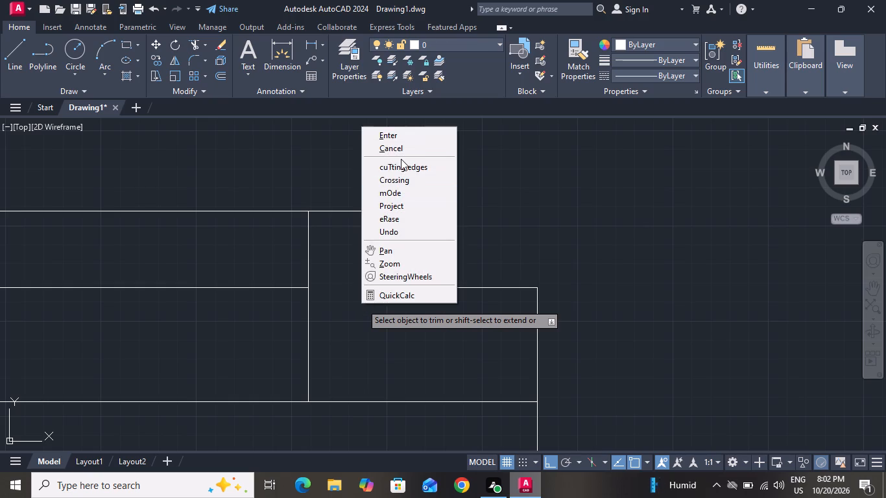
pyautogui.click(401, 144)
# Draw a horizontal line across the wall from the upper-right inner corner of the small room directly below the finished door.
pyautogui.keyDown('ctrl'); pyautogui.scroll(-6, 401, 144); pyautogui.keyUp('ctrl')
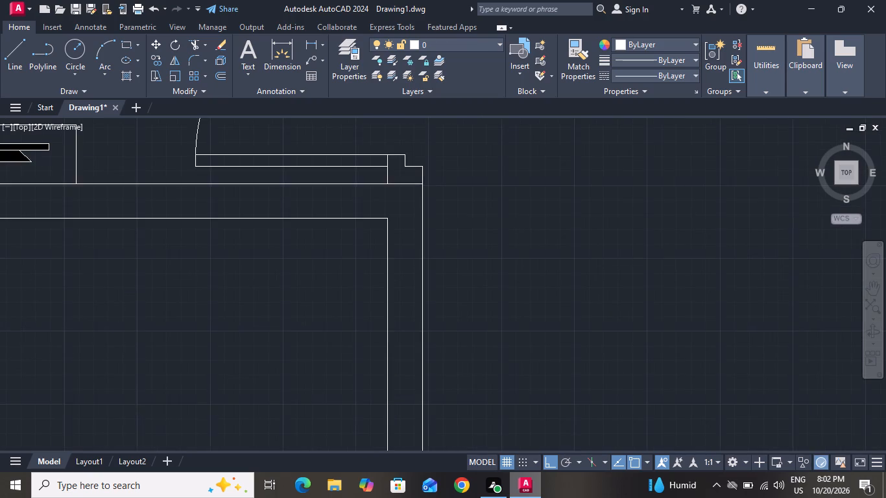
pyautogui.click(401, 144)
pyautogui.keyDown('ctrl'); pyautogui.scroll(-6, 381, 184); pyautogui.keyUp('ctrl')
pyautogui.keyDown('ctrl'); pyautogui.scroll(4, 382, 185); pyautogui.keyUp('ctrl')
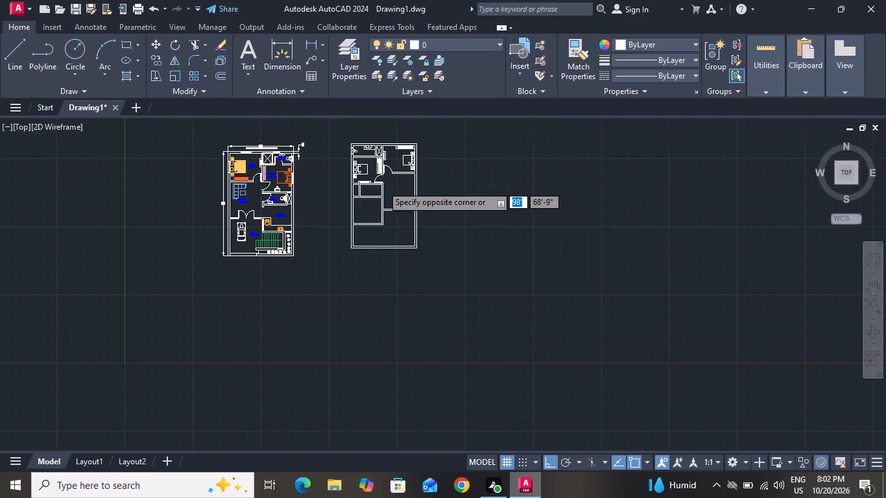
pyautogui.keyDown('ctrl'); pyautogui.scroll(2, 382, 185); pyautogui.keyUp('ctrl')
pyautogui.keyDown('ctrl'); pyautogui.scroll(-2, 382, 185); pyautogui.keyUp('ctrl')
pyautogui.keyDown('ctrl'); pyautogui.scroll(1, 382, 185); pyautogui.keyUp('ctrl')
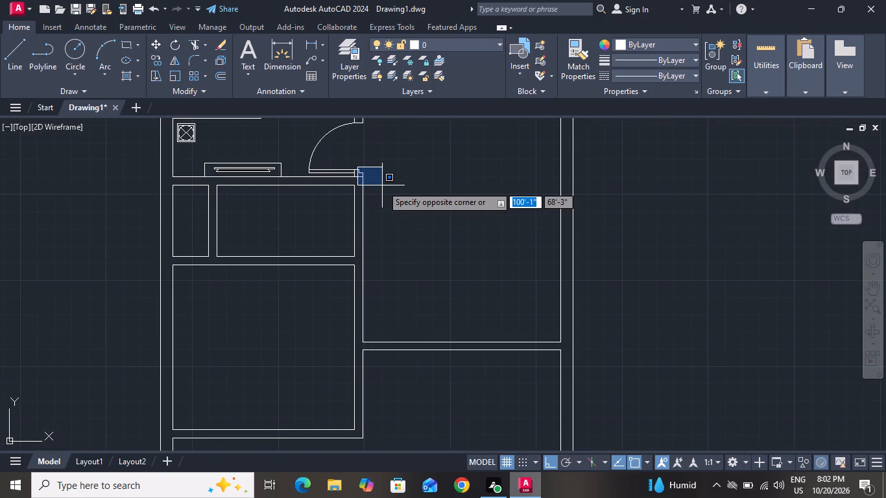
pyautogui.press('Escape')
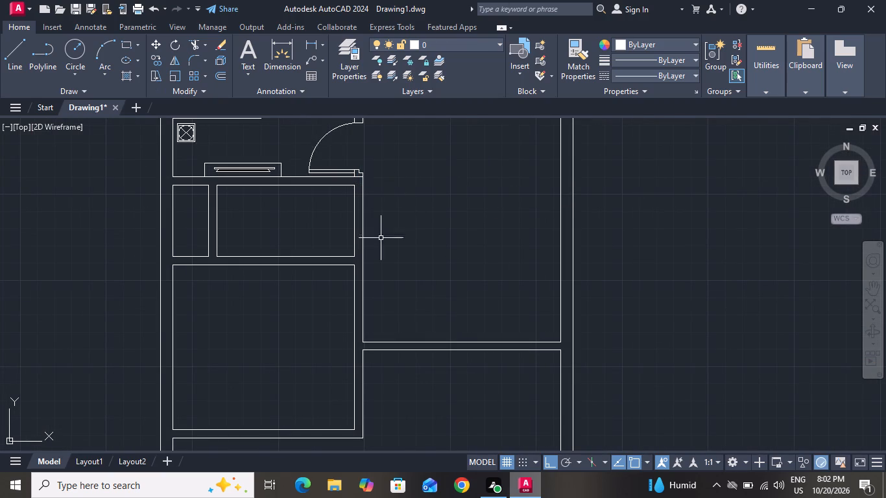
pyautogui.click(8, 43)
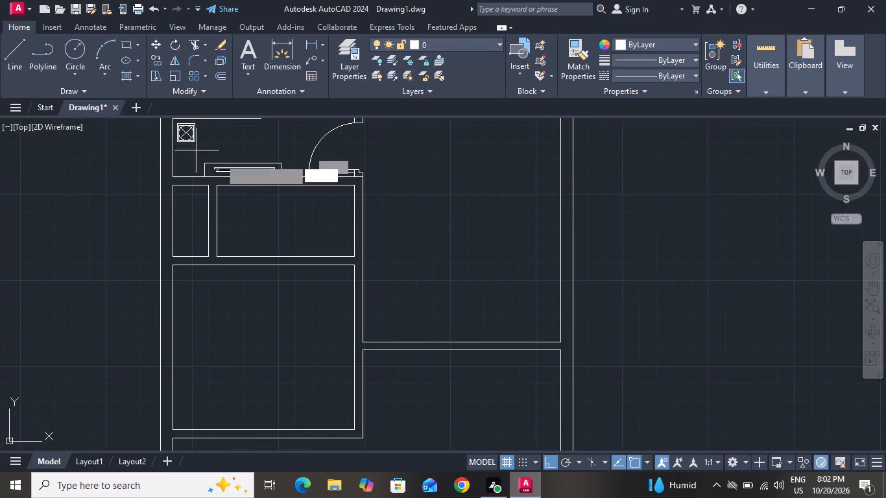
pyautogui.scroll(1, 399, 211)
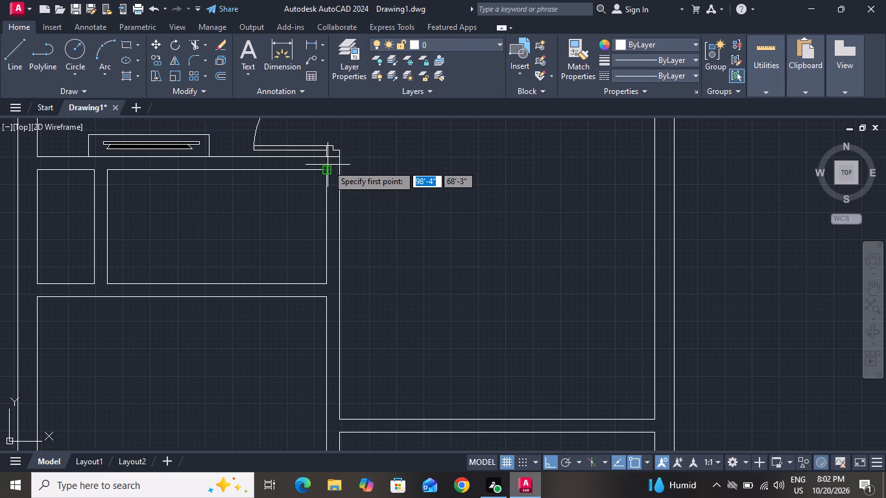
pyautogui.click(325, 169)
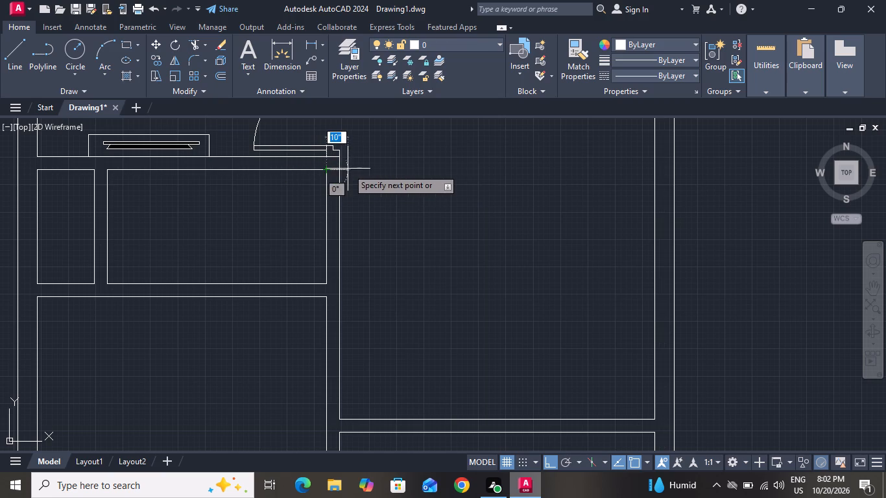
pyautogui.click(341, 172)
pyautogui.rightClick(341, 172)
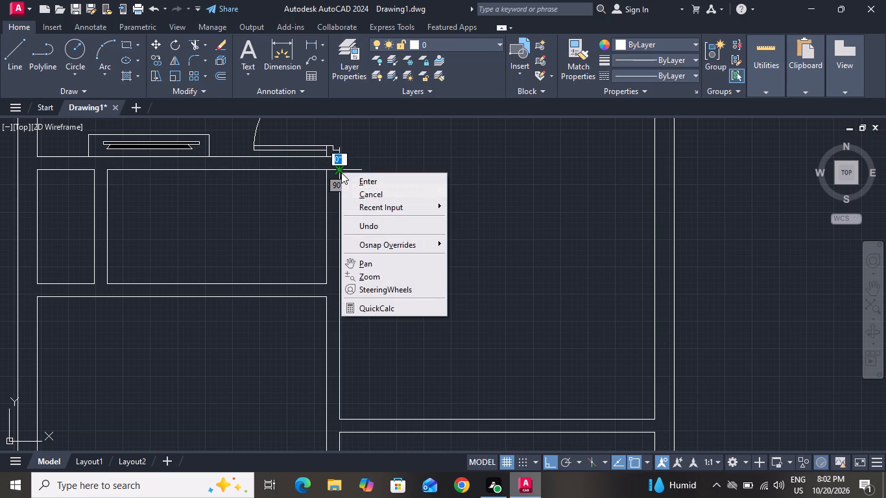
pyautogui.click(365, 199)
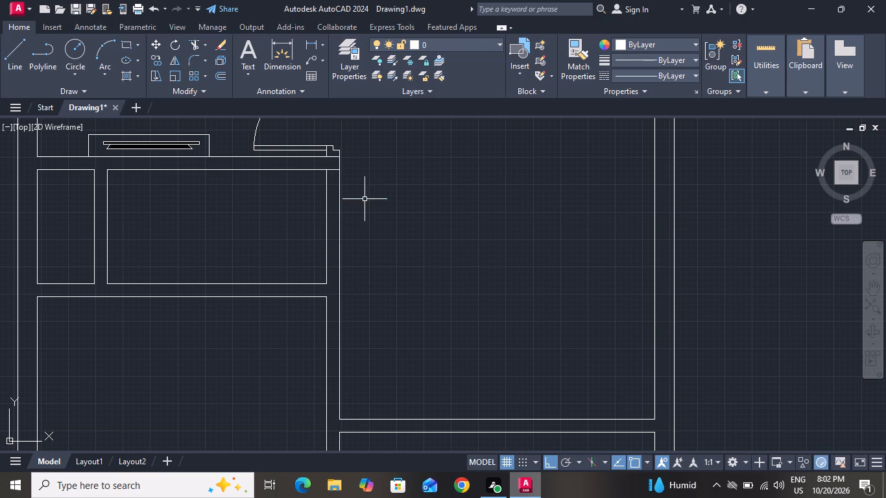
# Offset the short line across the wall 3" downward to set the small room door's upper jamb.
pyautogui.click(365, 199)
pyautogui.write('o')
pyautogui.press('space')
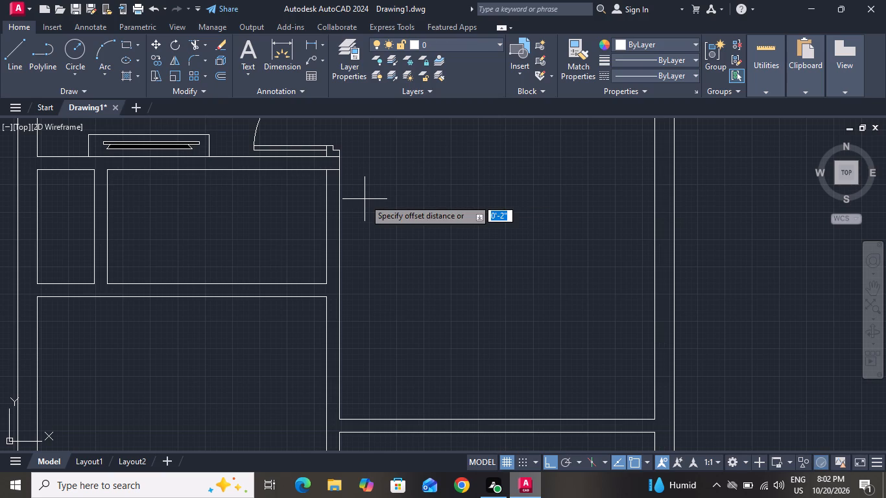
pyautogui.write('3"')
pyautogui.press('Return')
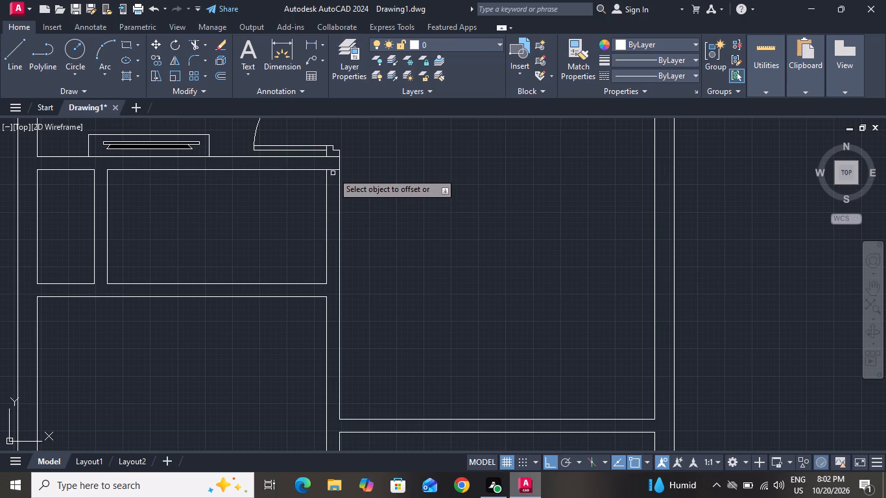
pyautogui.click(332, 170)
pyautogui.click(335, 184)
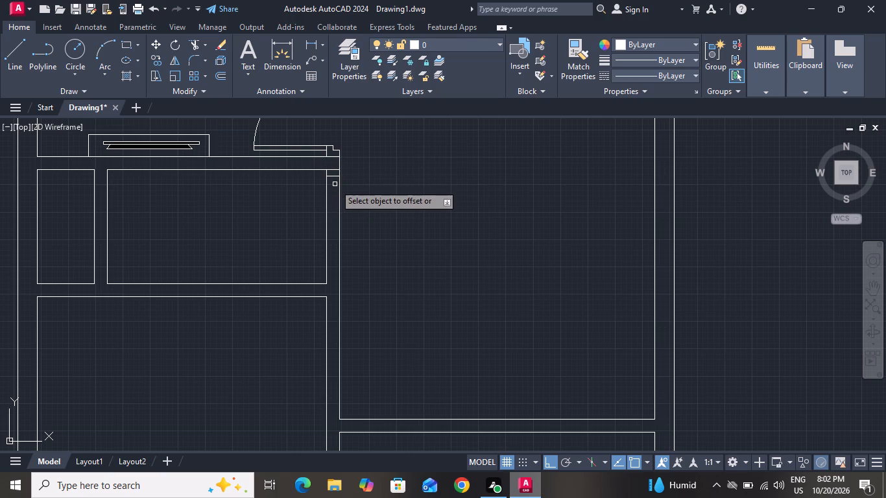
pyautogui.rightClick(335, 184)
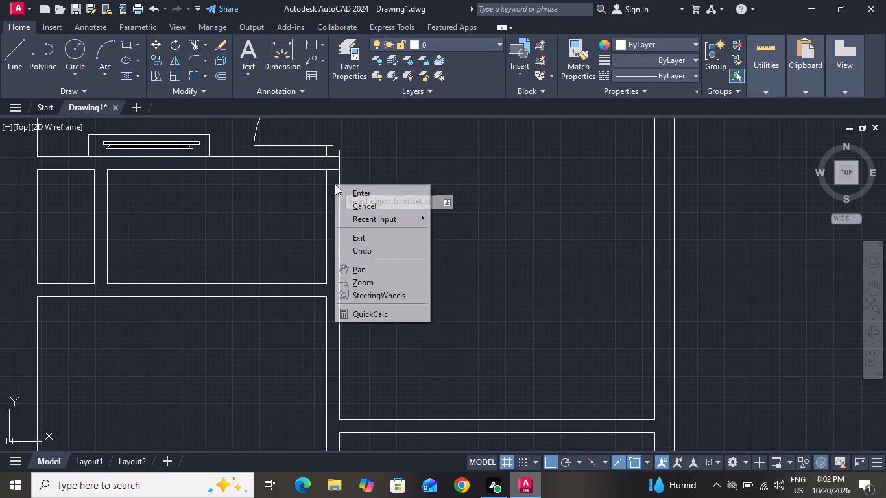
pyautogui.click(344, 205)
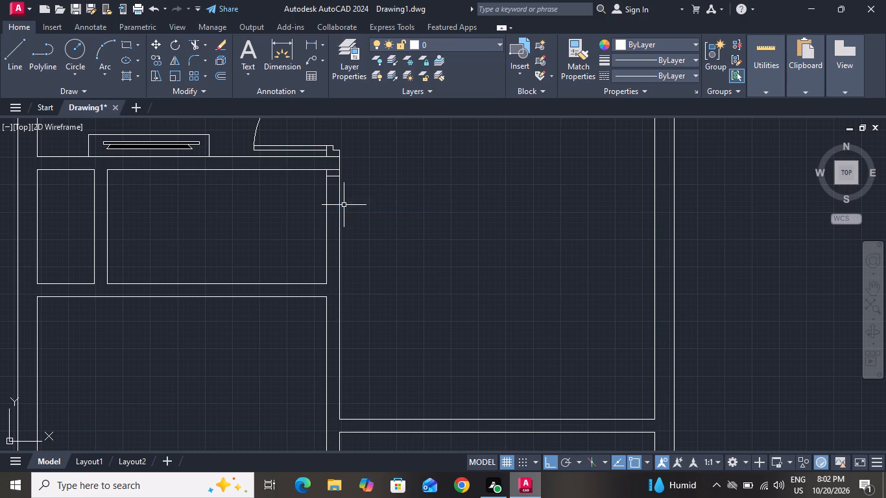
# Offset the upper jamb line 2'6" downward to mark the door opening's lower jamb.
pyautogui.write("o 2'")
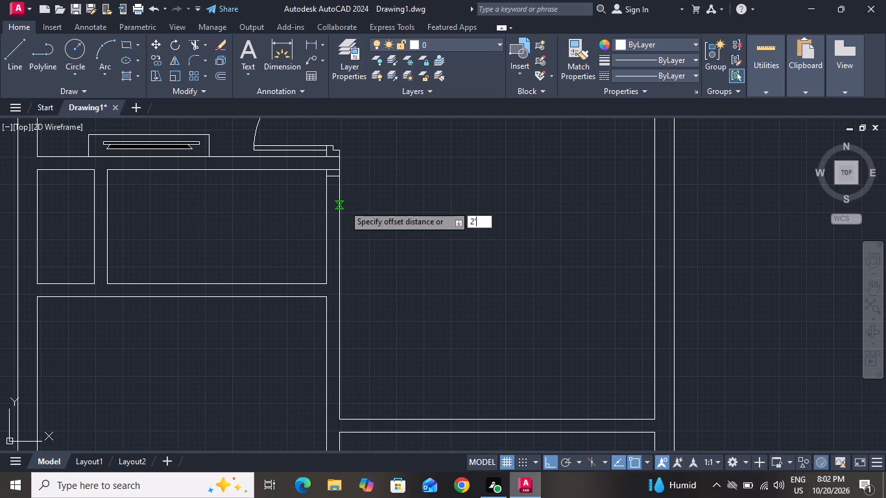
pyautogui.write('6"')
pyautogui.press('Return')
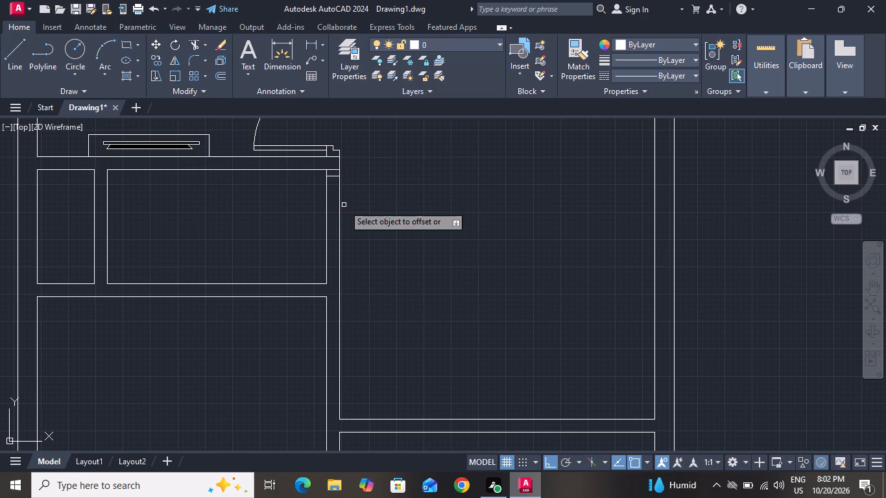
pyautogui.click(331, 176)
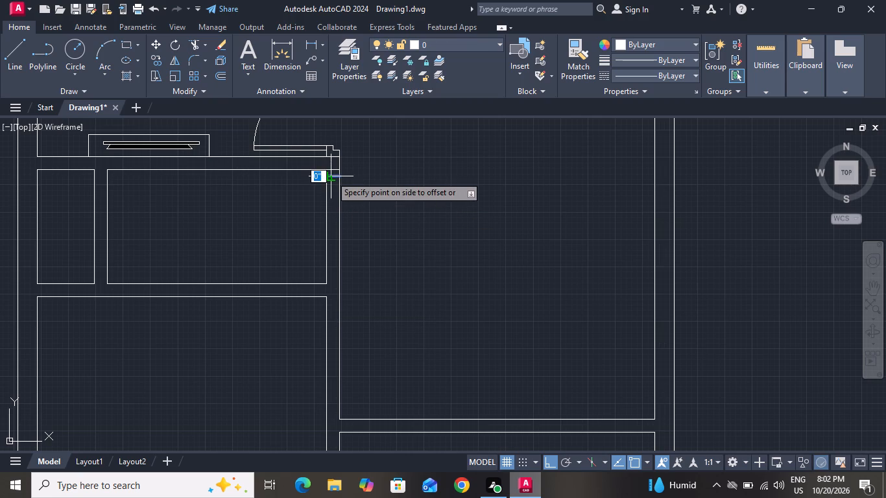
pyautogui.click(331, 197)
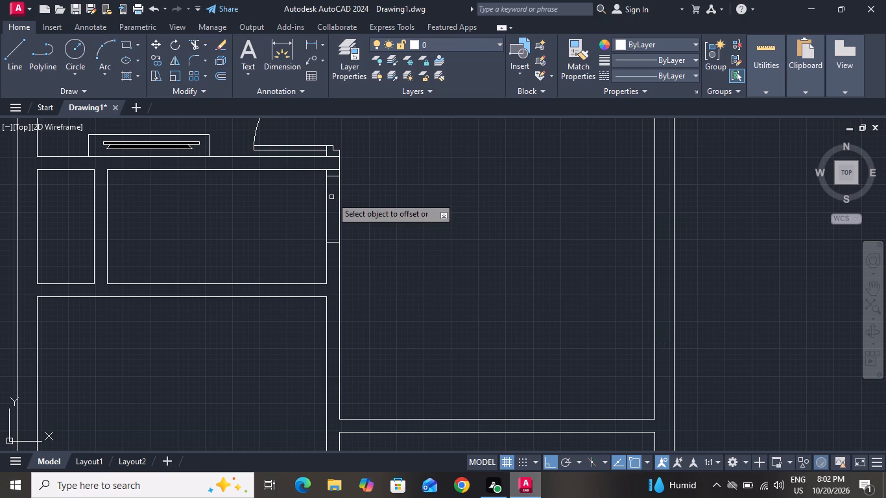
pyautogui.rightClick(331, 197)
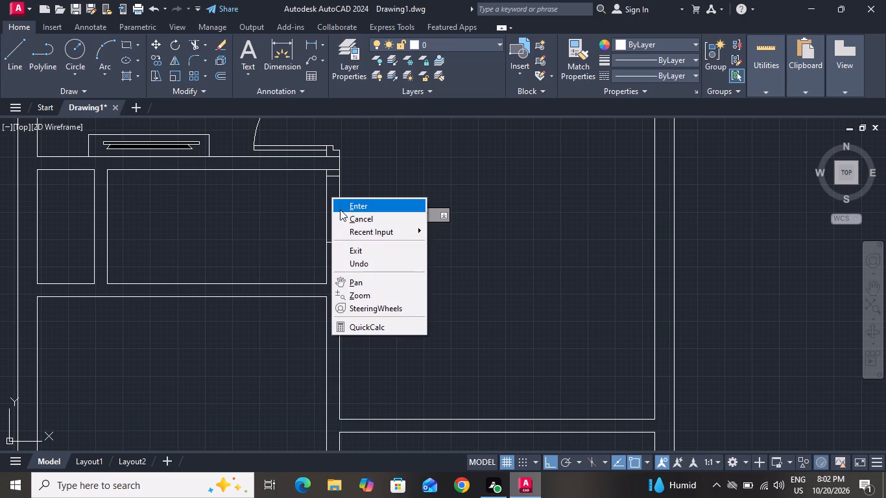
pyautogui.click(344, 217)
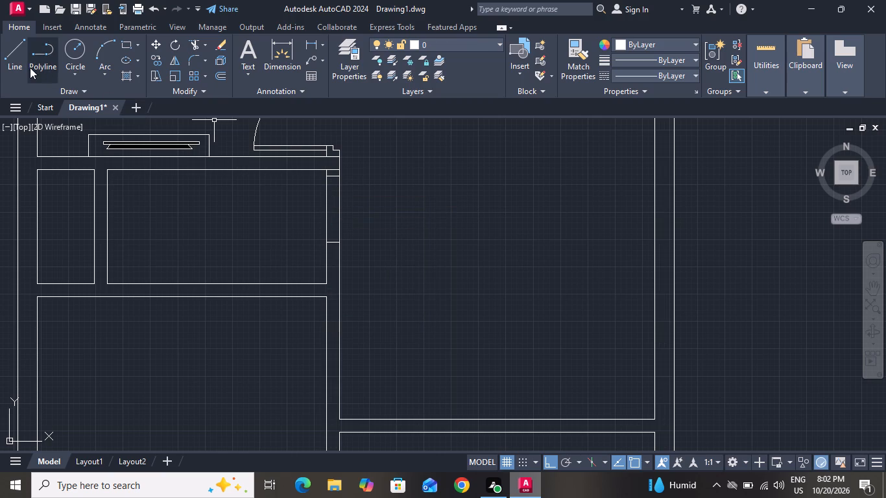
# Draw a 2'6" door leaf line leftward into the small room from the upper jamb line's midpoint.
pyautogui.moveTo(18, 52); pyautogui.dragTo(134, 88)
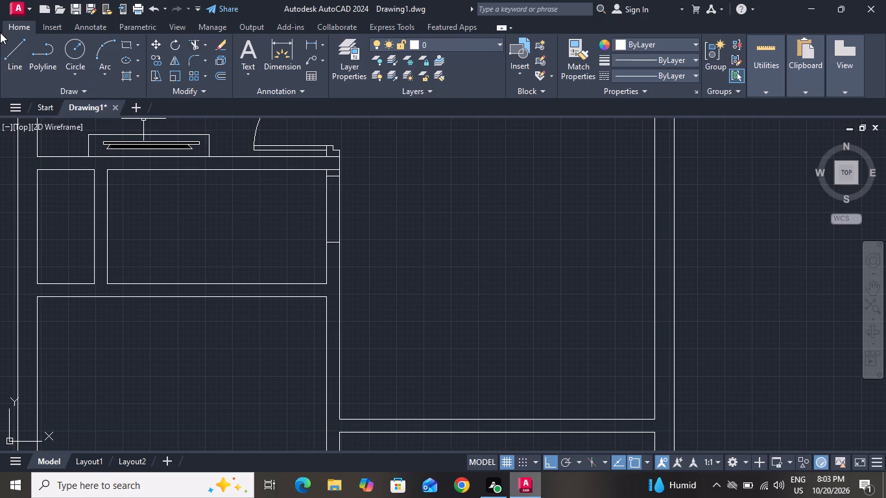
pyautogui.click(12, 47)
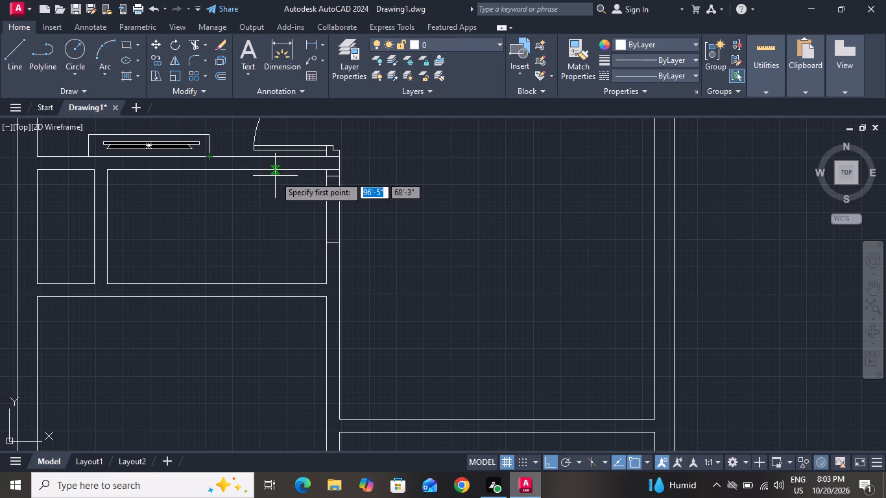
pyautogui.click(332, 180)
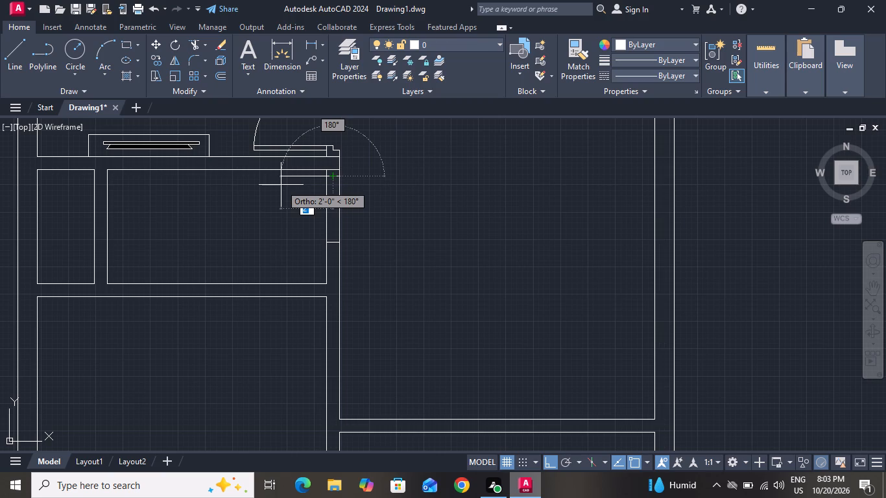
pyautogui.write('2\'6"')
pyautogui.press('Return')
pyautogui.rightClick(281, 185)
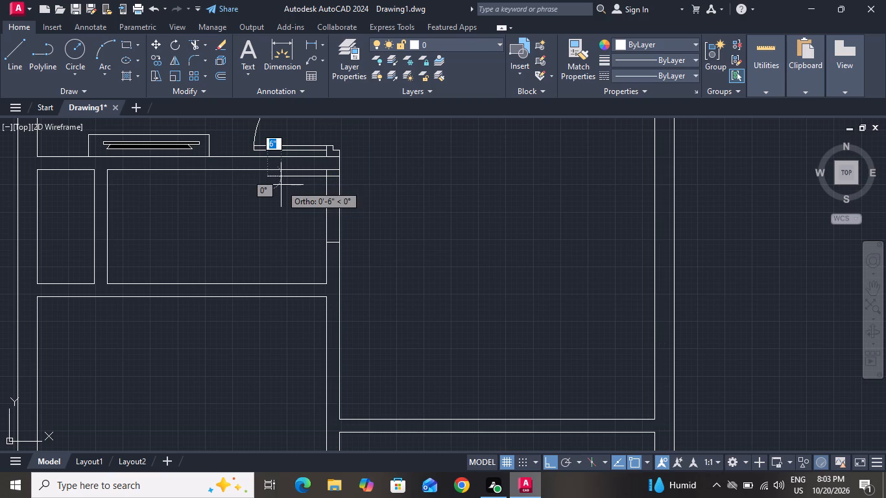
# Offset the small room's door leaf line 2" downward to give the leaf its thickness.
pyautogui.click(302, 211)
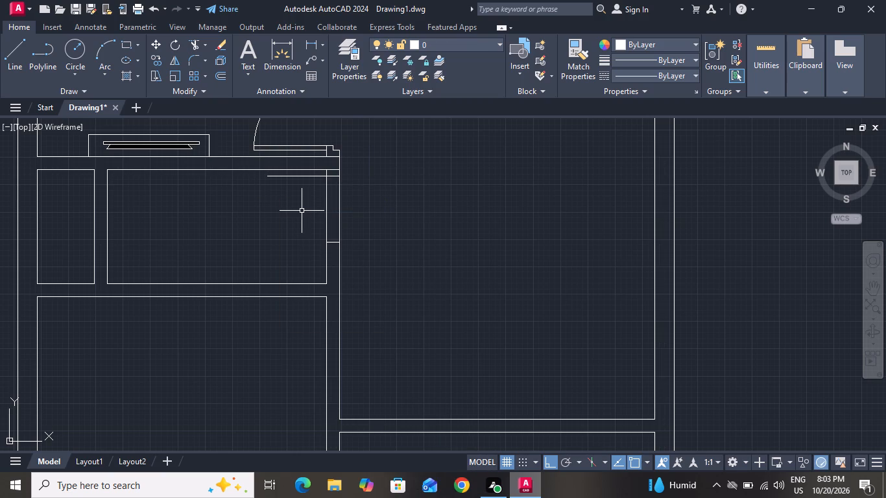
pyautogui.write('o')
pyautogui.press('space')
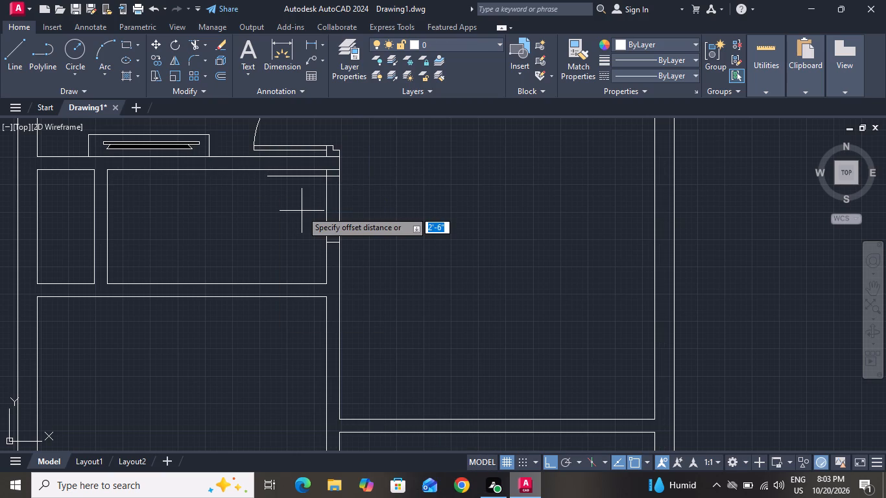
pyautogui.write('2"')
pyautogui.press('Return')
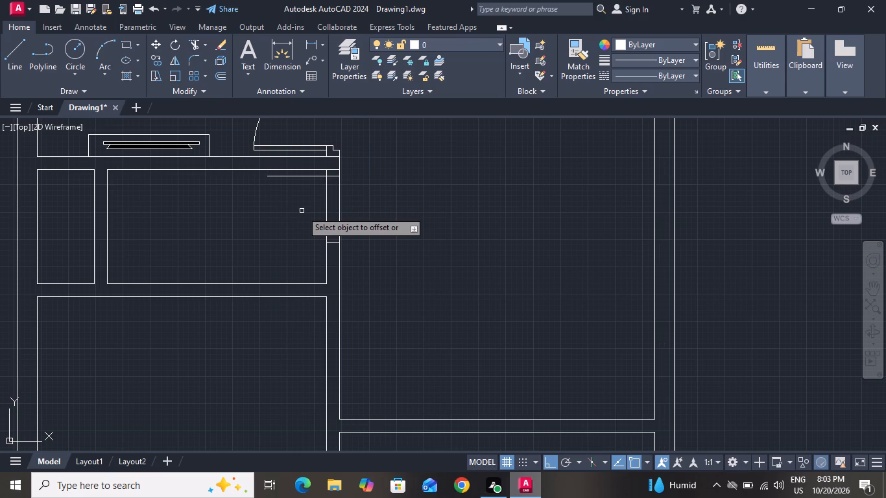
pyautogui.click(301, 178)
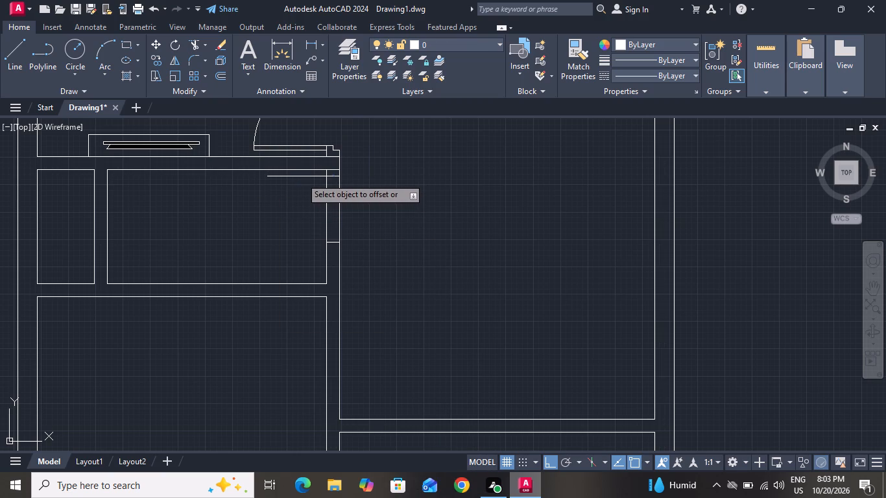
pyautogui.click(304, 195)
pyautogui.rightClick(304, 195)
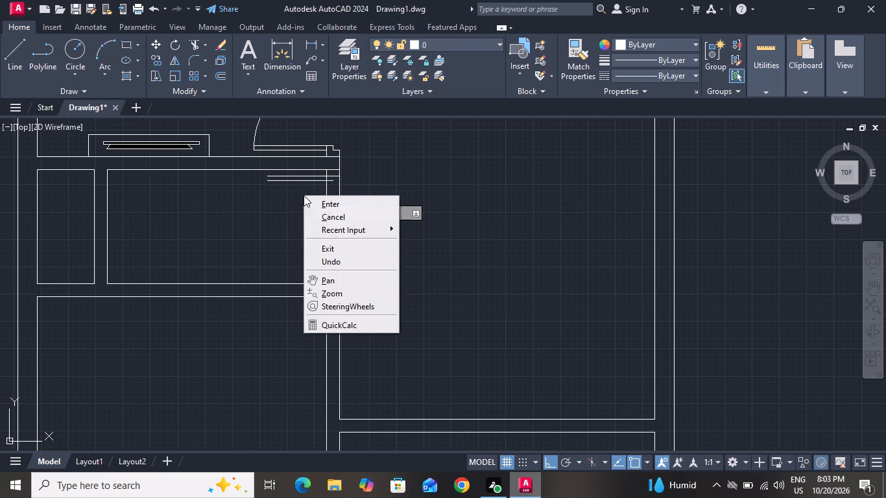
pyautogui.click(317, 211)
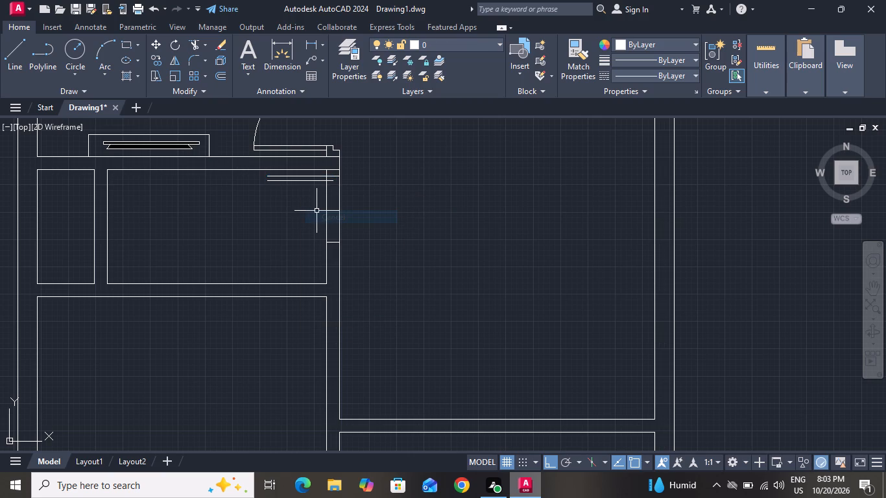
# Draw the door's swing arc from the lower jamb line's midpoint through the lower leaf line's free end to the upper leaf line's end.
pyautogui.press('a')
pyautogui.press('space')
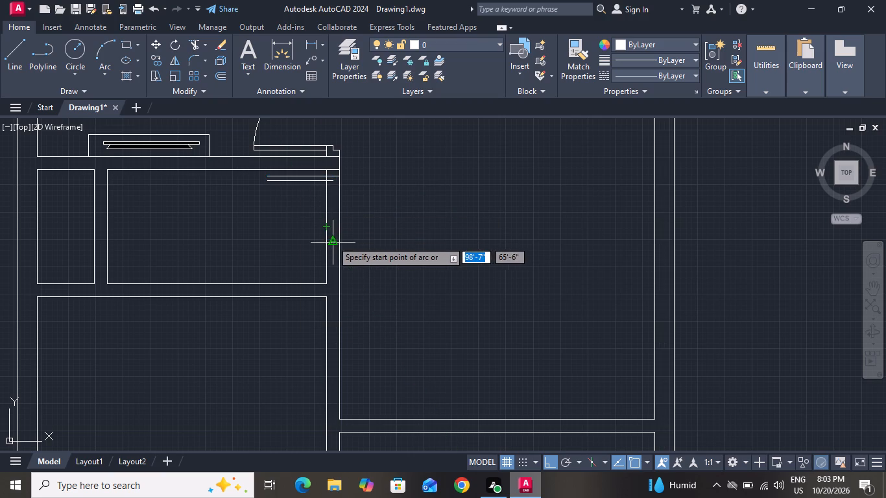
pyautogui.moveTo(332, 241); pyautogui.dragTo(293, 202)
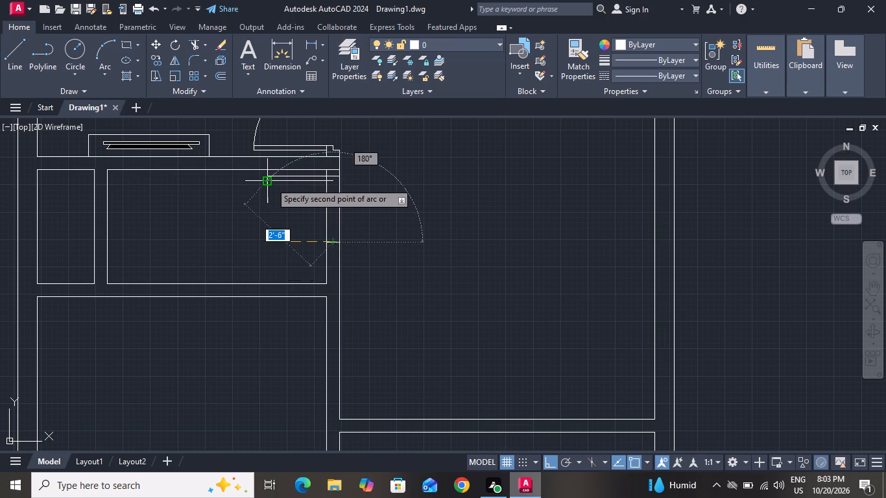
pyautogui.click(270, 182)
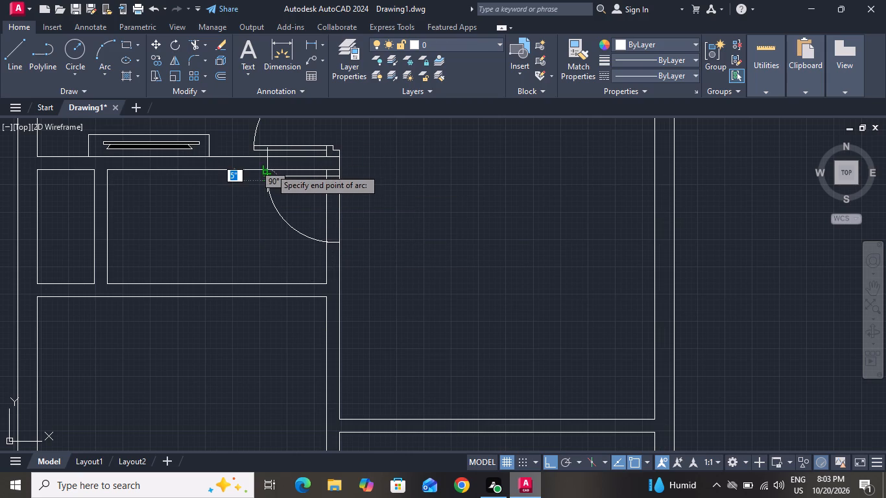
pyautogui.keyDown('ctrl'); pyautogui.scroll(4, 270, 169); pyautogui.keyUp('ctrl')
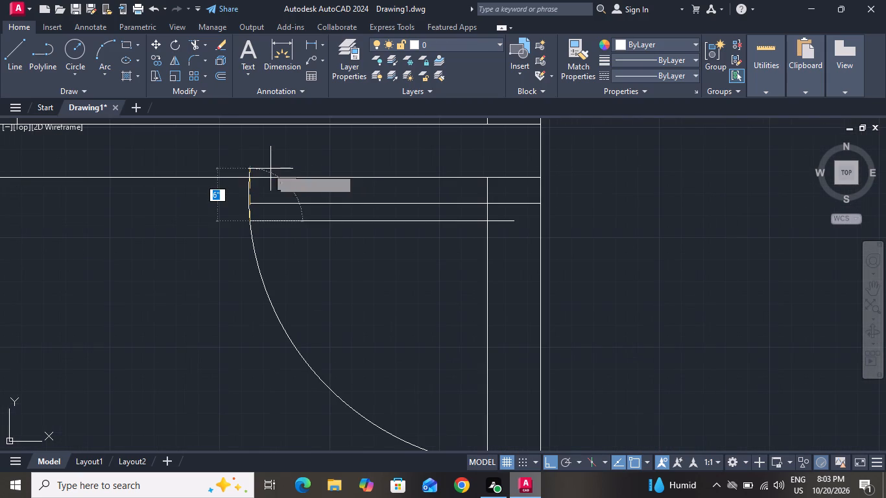
pyautogui.click(252, 200)
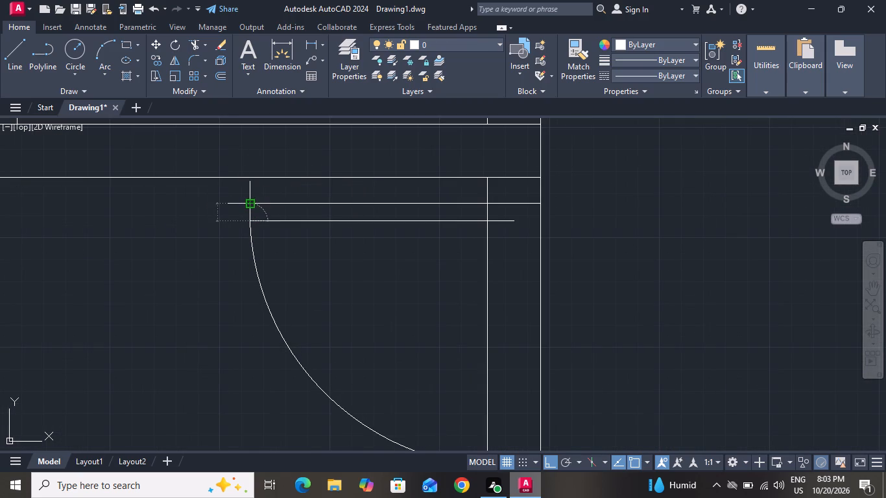
# Close the hinge end of the door leaf with a short vertical line between its two long edges.
pyautogui.click(12, 54)
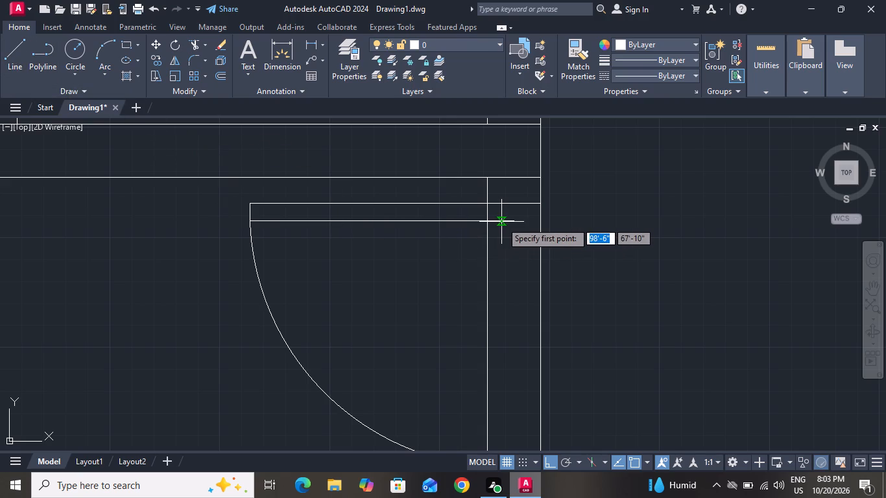
pyautogui.moveTo(514, 222); pyautogui.dragTo(513, 219)
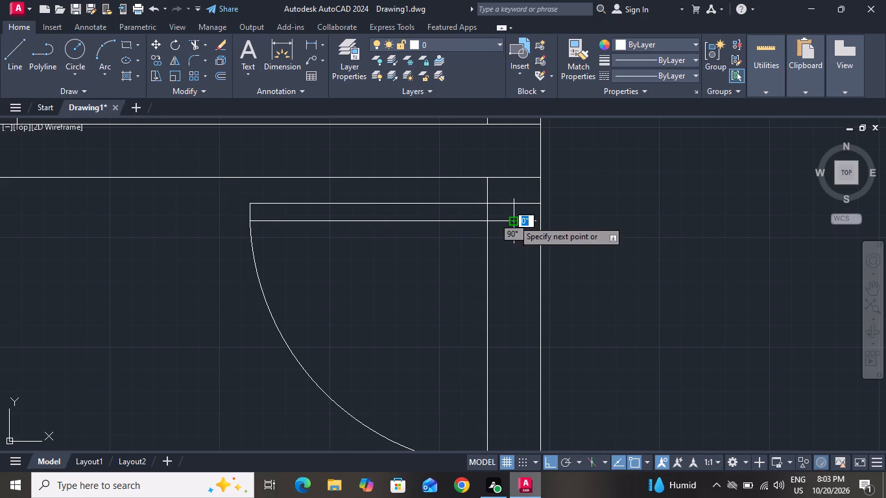
pyautogui.moveTo(513, 219); pyautogui.dragTo(512, 207)
pyautogui.click(512, 207)
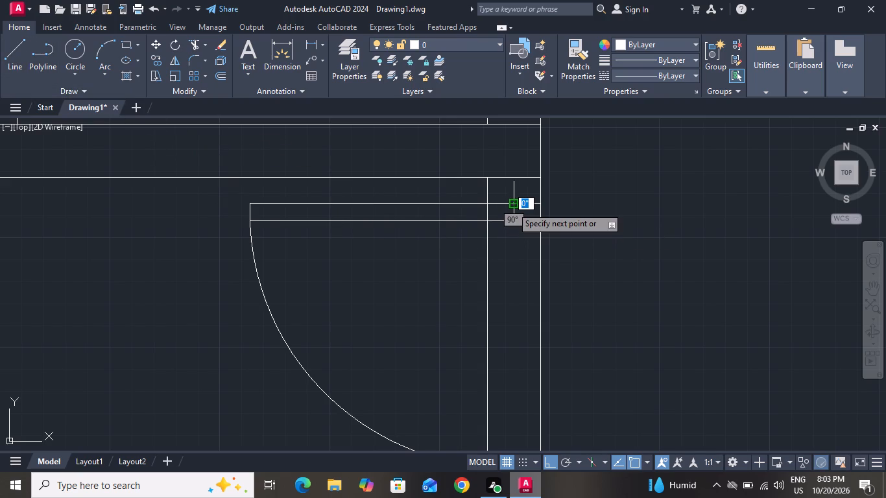
pyautogui.rightClick(512, 207)
pyautogui.click(525, 227)
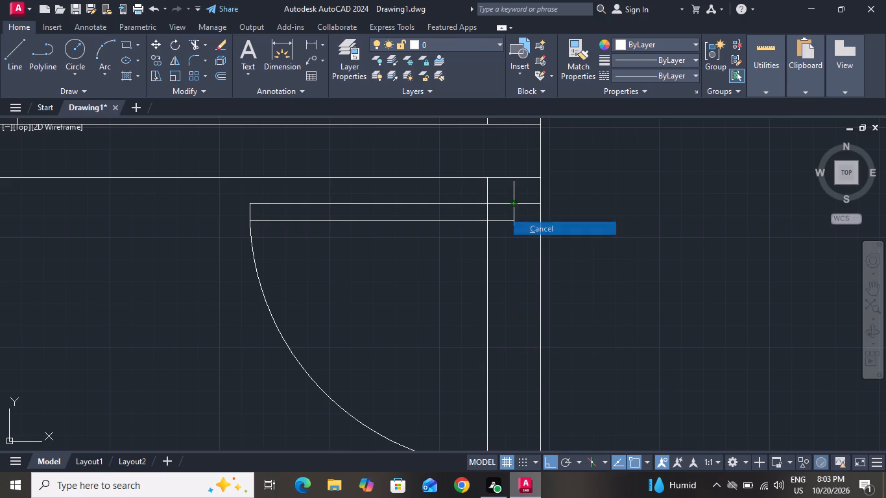
# Trim both wall lines across the small room's door opening between the leaf and the lower jamb.
pyautogui.click(194, 48)
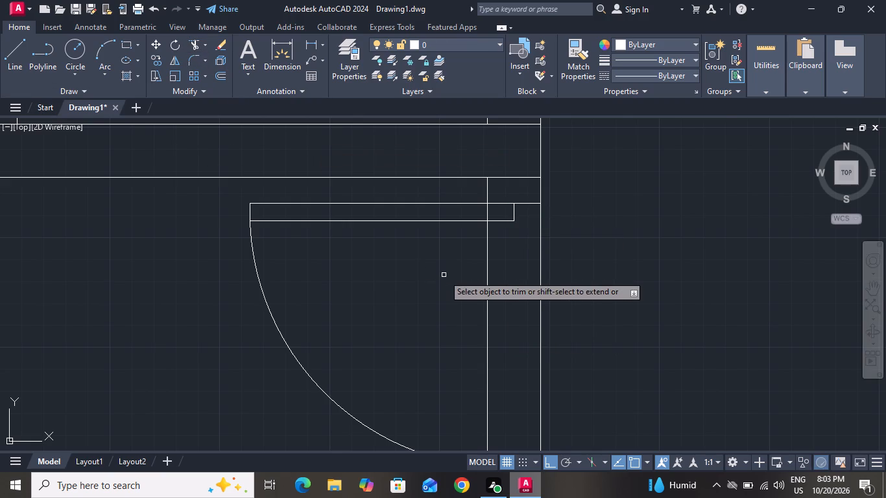
pyautogui.moveTo(444, 275); pyautogui.dragTo(487, 274)
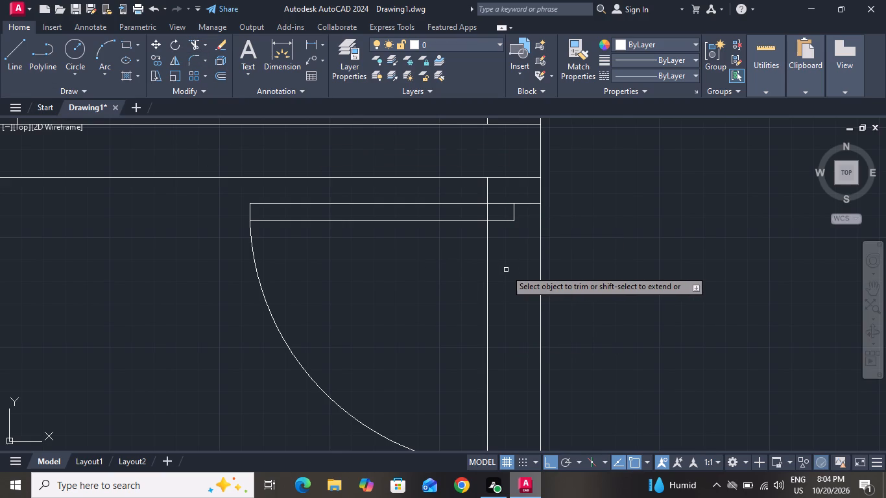
pyautogui.keyDown('ctrl'); pyautogui.scroll(-1, 506, 270); pyautogui.keyUp('ctrl')
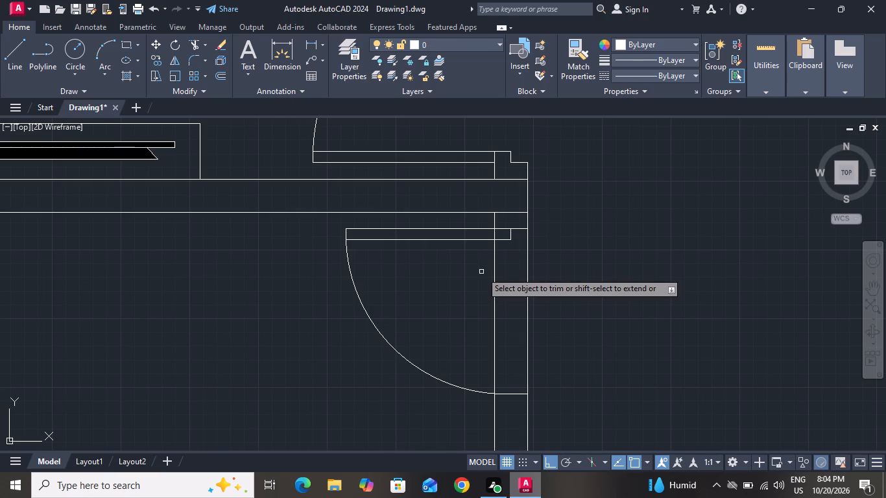
pyautogui.click(492, 270)
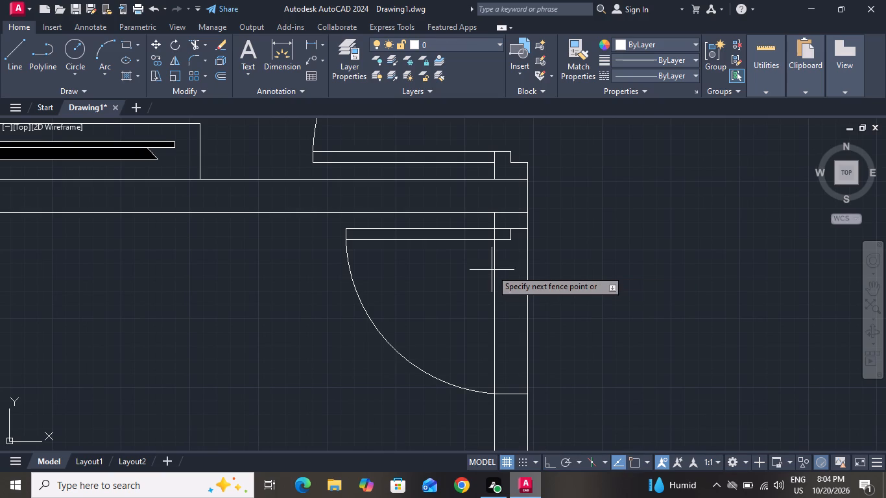
pyautogui.click(538, 267)
pyautogui.rightClick(538, 267)
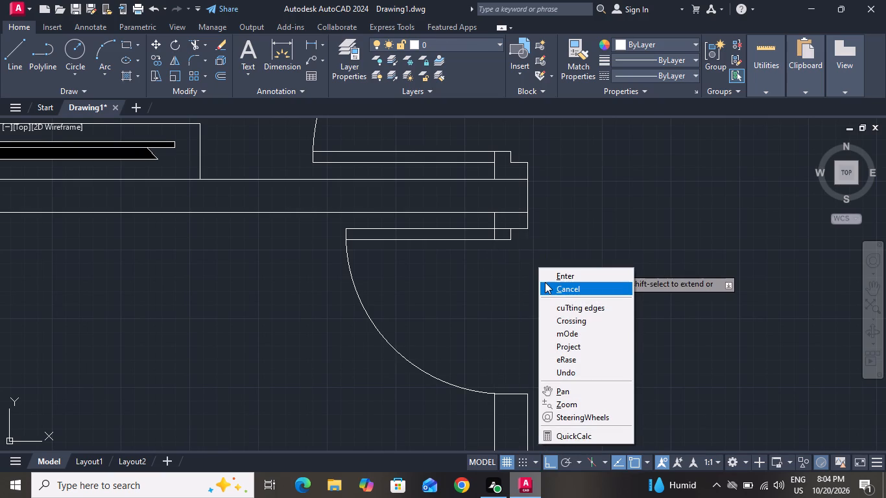
pyautogui.click(545, 282)
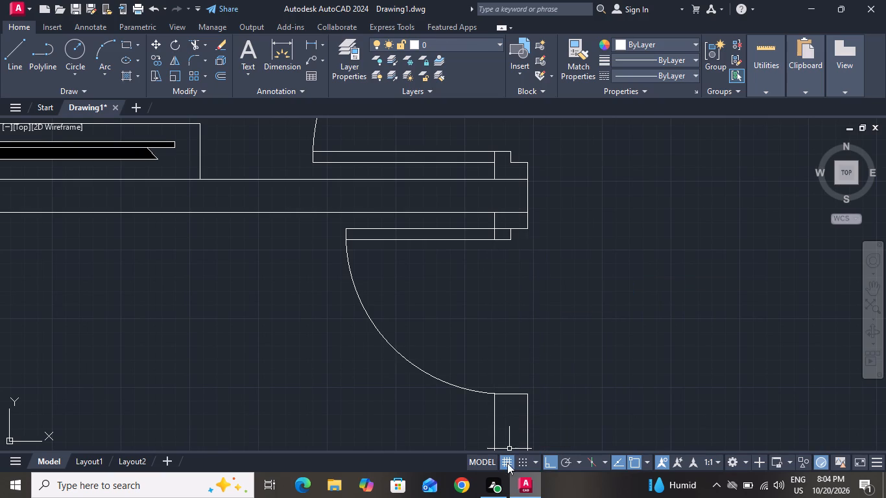
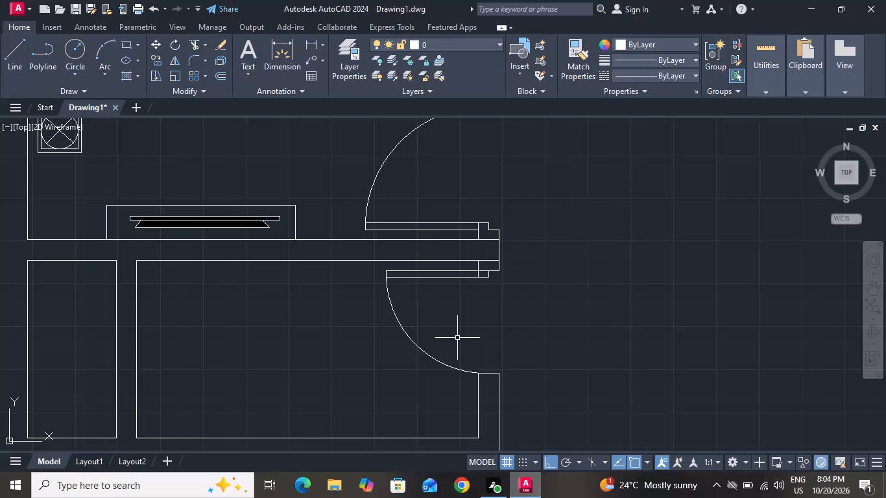
# Draw a short vertical centre line across the wall below the large right-hand room, from its upper edge's midpoint to its lower edge.
pyautogui.keyDown('ctrl'); pyautogui.scroll(-4, 457, 338); pyautogui.keyUp('ctrl')
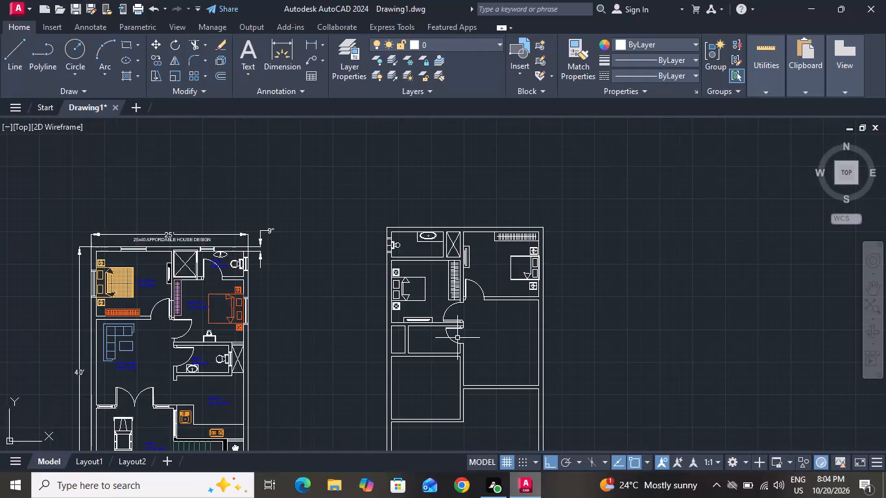
pyautogui.keyDown('ctrl'); pyautogui.scroll(1, 457, 338); pyautogui.keyUp('ctrl')
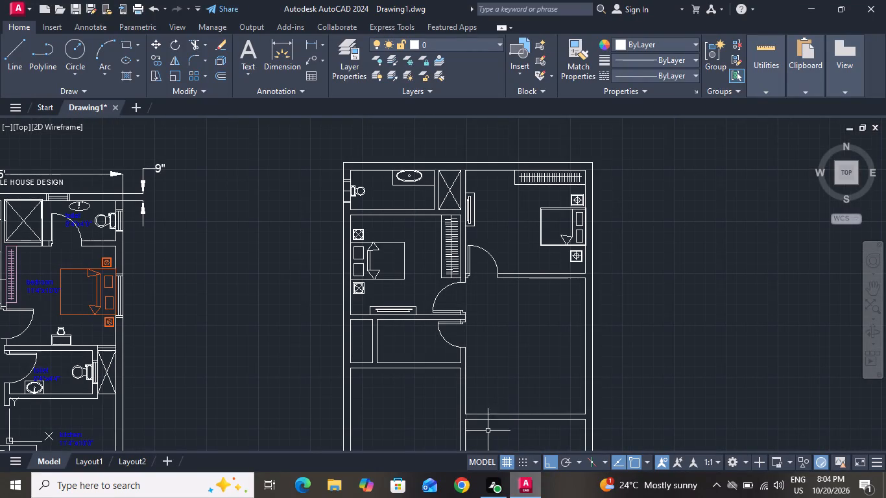
pyautogui.keyDown('ctrl'); pyautogui.scroll(-3, 459, 401); pyautogui.keyUp('ctrl')
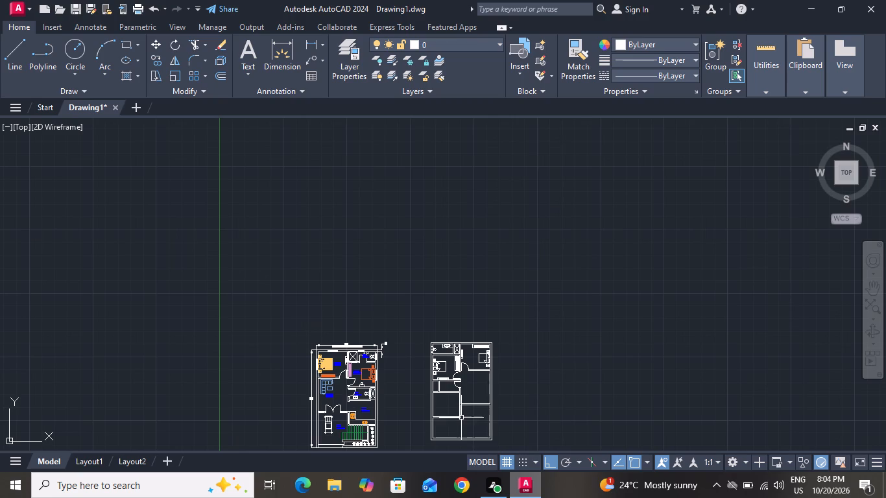
pyautogui.keyDown('ctrl'); pyautogui.scroll(3, 461, 418); pyautogui.keyUp('ctrl')
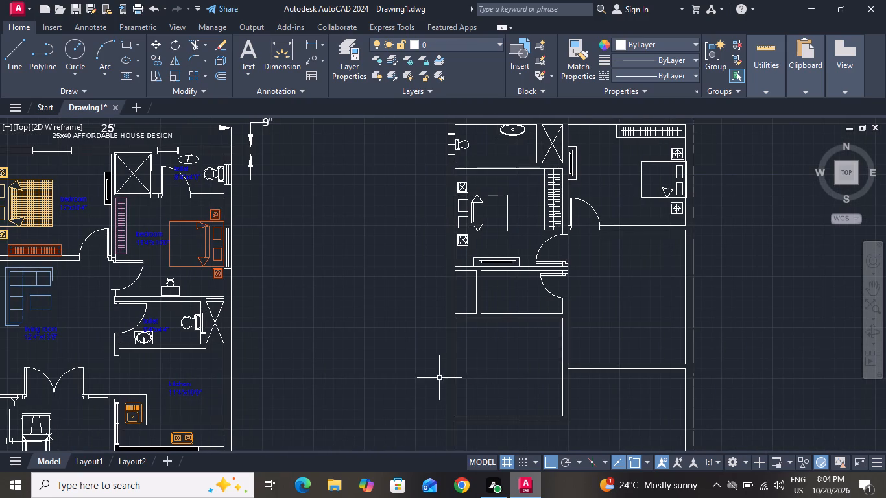
pyautogui.keyDown('ctrl'); pyautogui.scroll(2, 614, 386); pyautogui.keyUp('ctrl')
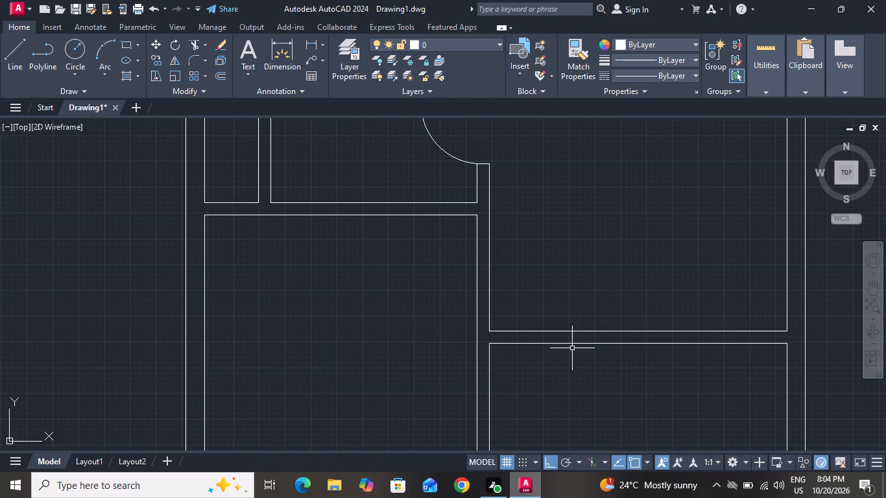
pyautogui.click(14, 53)
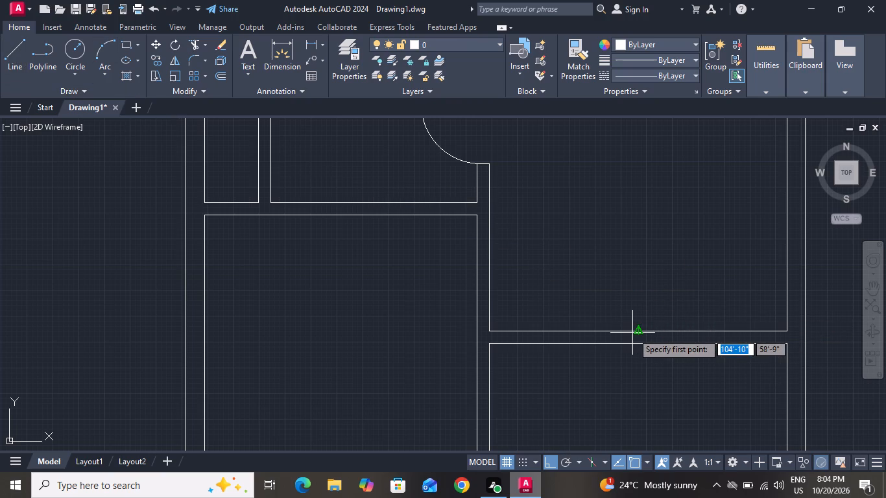
pyautogui.moveTo(637, 333); pyautogui.dragTo(637, 337)
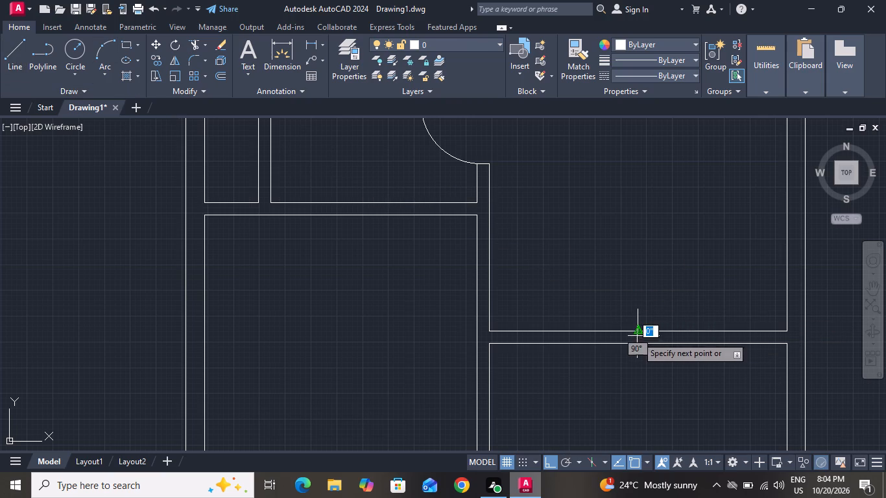
pyautogui.moveTo(637, 337); pyautogui.dragTo(637, 342)
pyautogui.click(637, 342)
pyautogui.rightClick(637, 342)
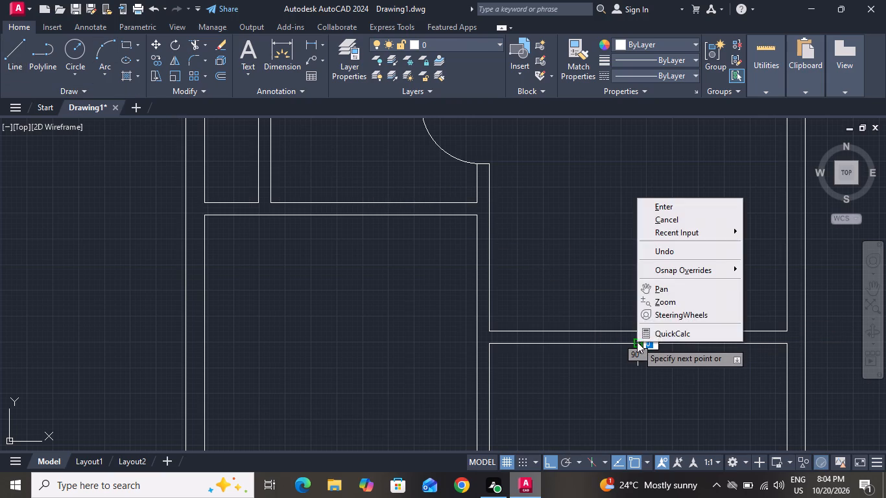
pyautogui.click(667, 212)
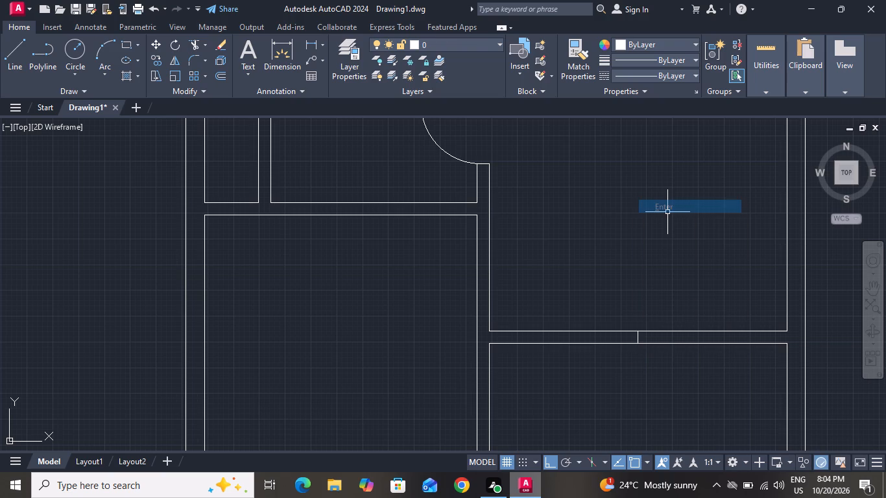
# Offset the short centre line 3' to both sides to mark the double door's opening.
pyautogui.write('o')
pyautogui.press('space')
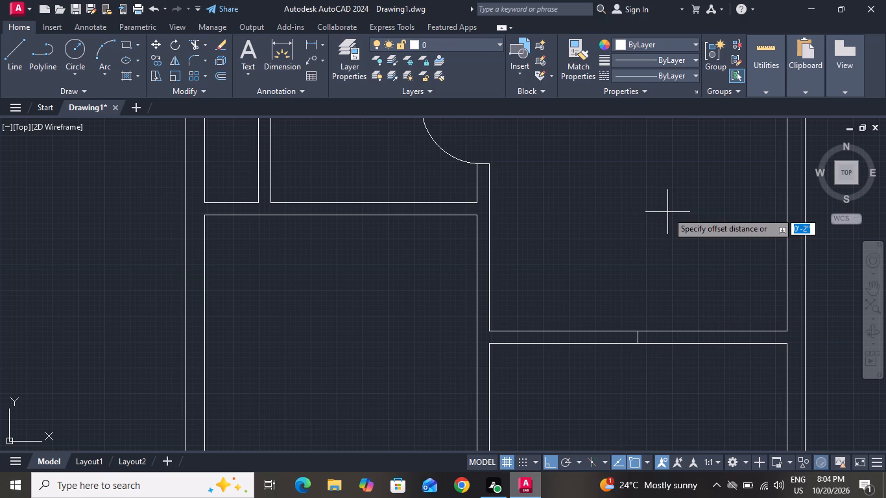
pyautogui.write("3'")
pyautogui.press('Return')
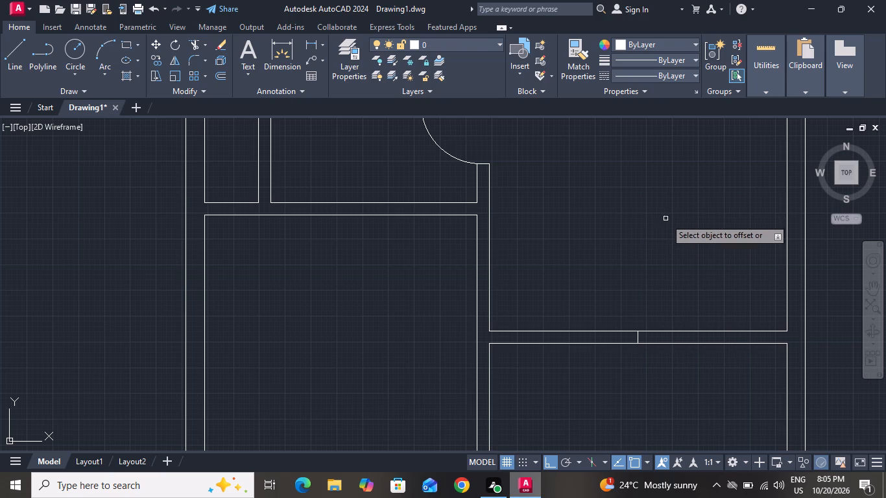
pyautogui.click(638, 335)
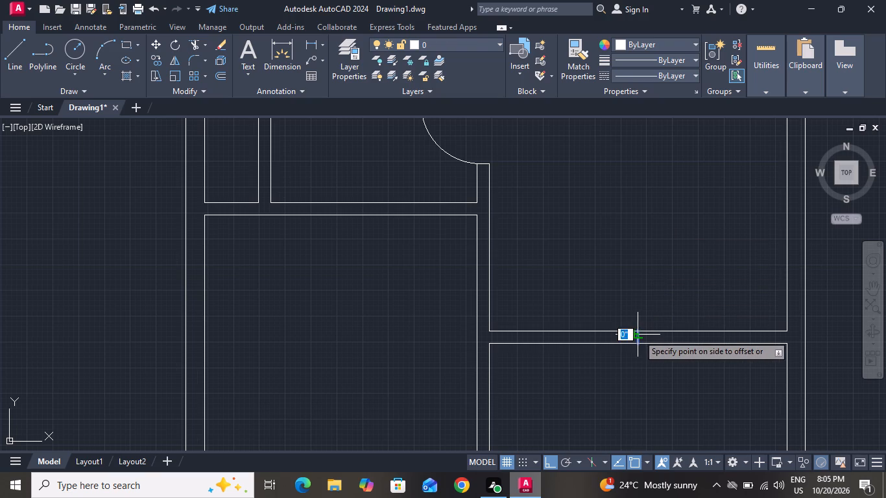
pyautogui.moveTo(662, 332); pyautogui.dragTo(639, 340)
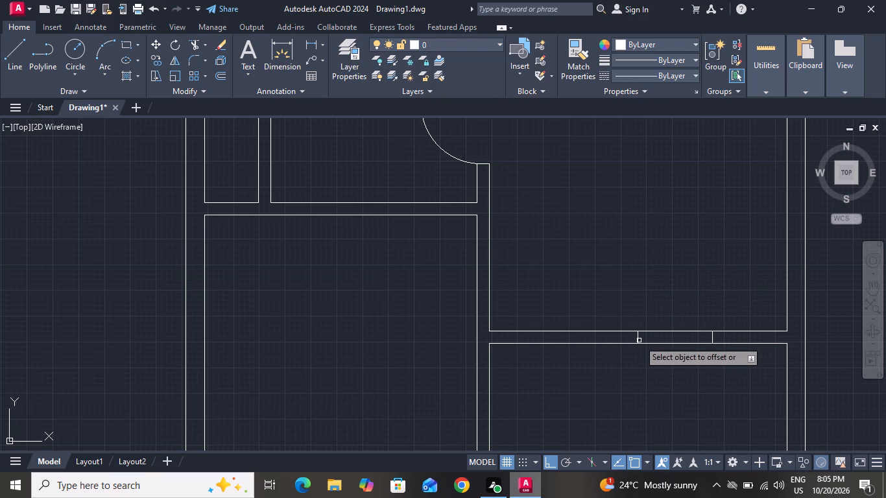
pyautogui.click(639, 340)
pyautogui.click(608, 343)
pyautogui.rightClick(601, 350)
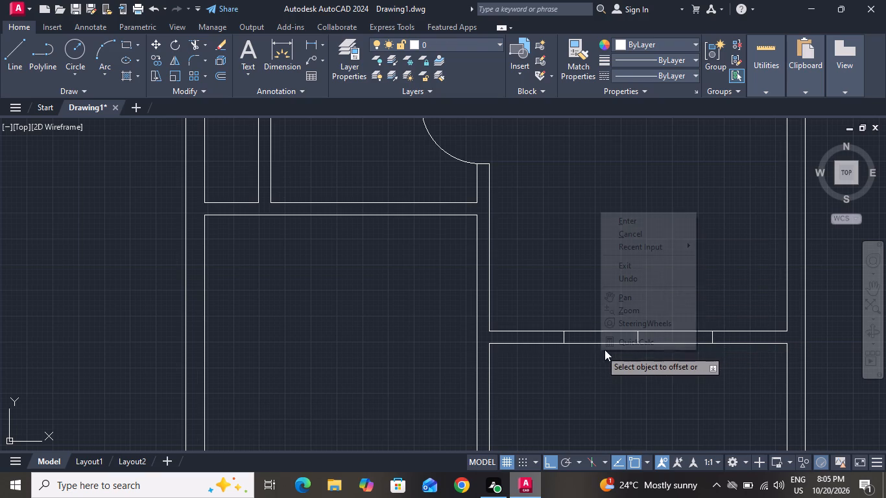
pyautogui.click(639, 237)
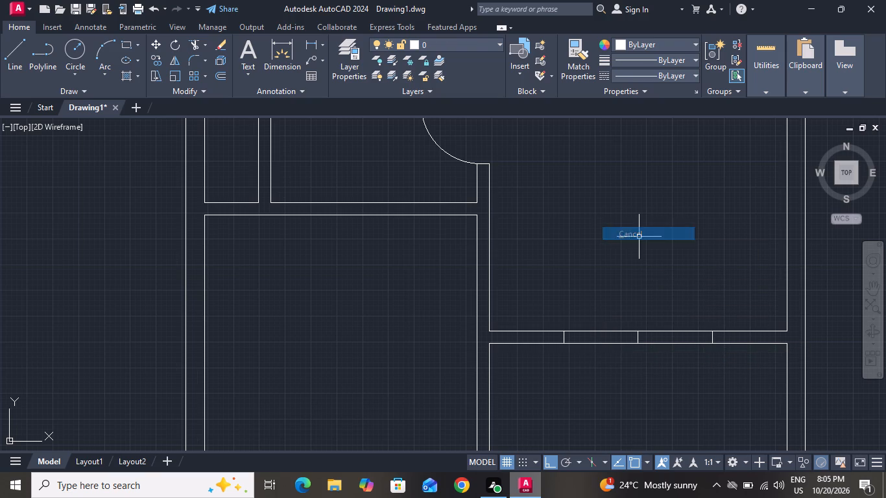
# Offset each of the two opening end lines 3" outward, away from the centre line, to form the double door's jambs.
pyautogui.write('o')
pyautogui.press('space')
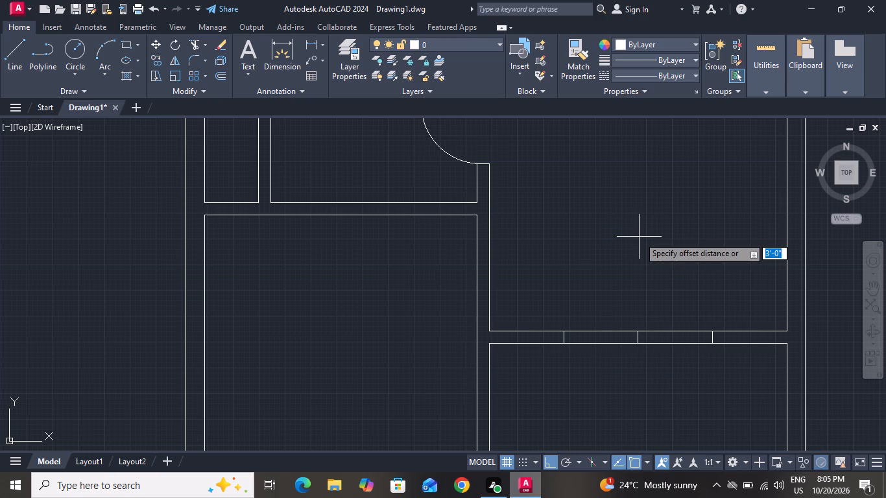
pyautogui.press('3')
pyautogui.write('"')
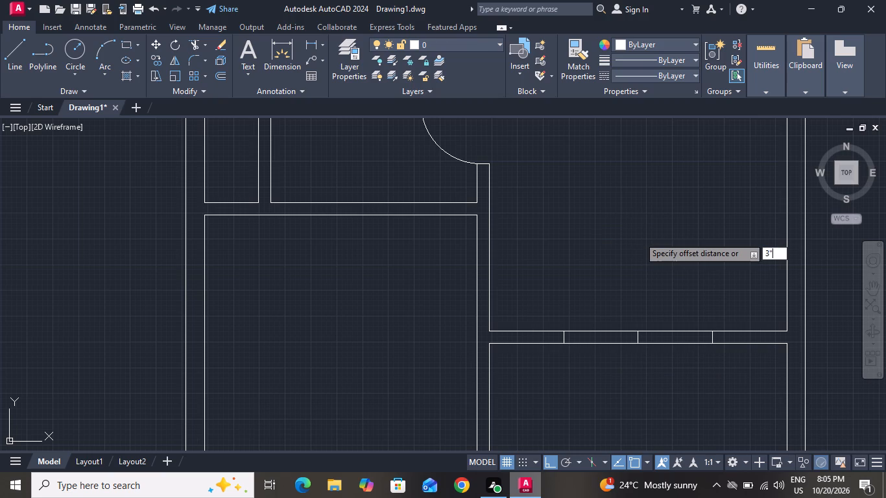
pyautogui.press('space')
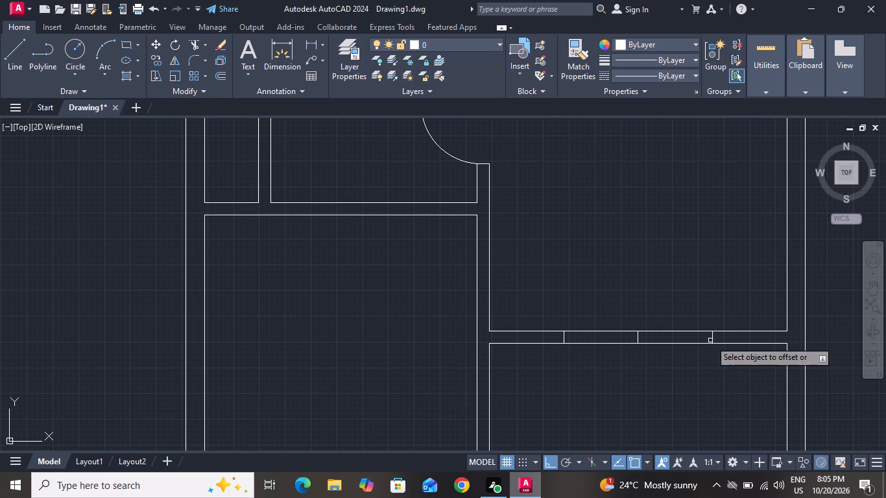
pyautogui.click(710, 338)
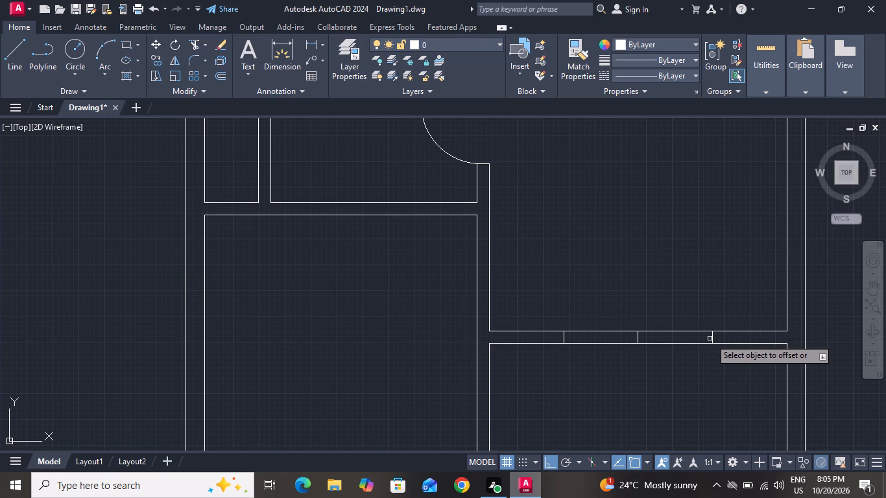
pyautogui.click(711, 338)
pyautogui.moveTo(720, 338); pyautogui.dragTo(665, 340)
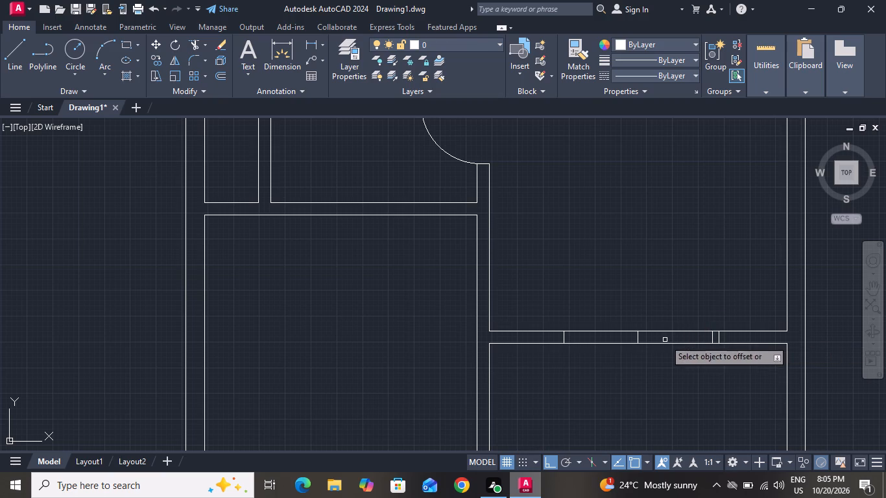
pyautogui.click(564, 337)
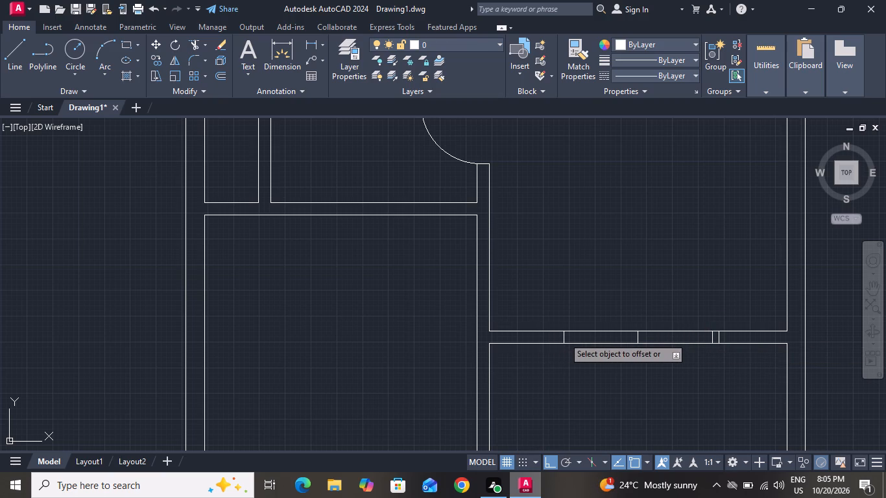
pyautogui.click(543, 340)
pyautogui.rightClick(543, 340)
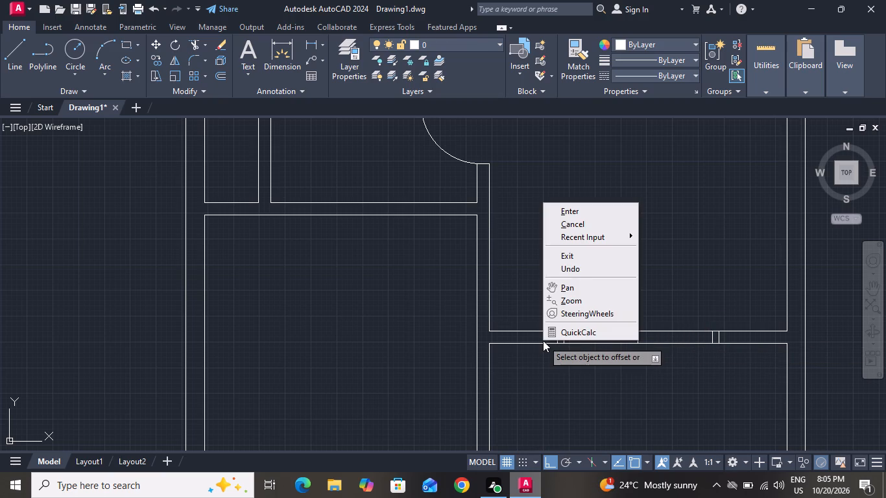
pyautogui.click(558, 219)
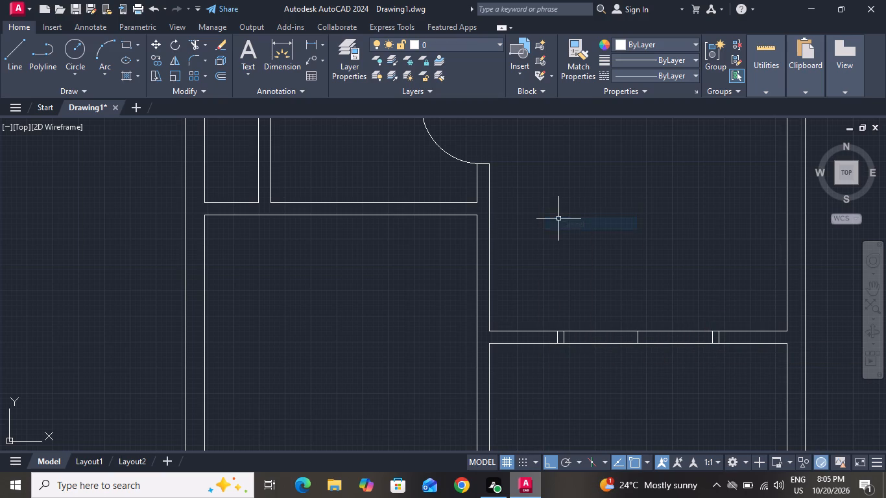
# Draw a 3' door leaf line straight up from the midpoint of the opening's right end line.
pyautogui.click(12, 48)
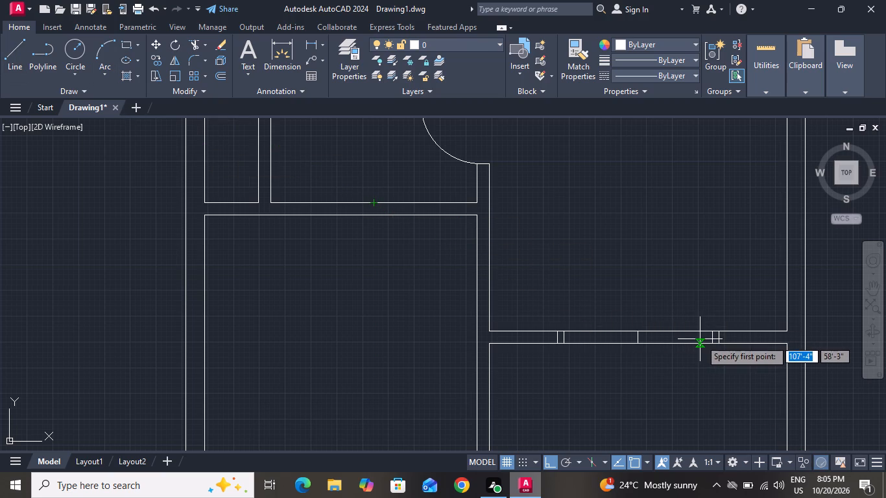
pyautogui.moveTo(712, 338); pyautogui.dragTo(706, 279)
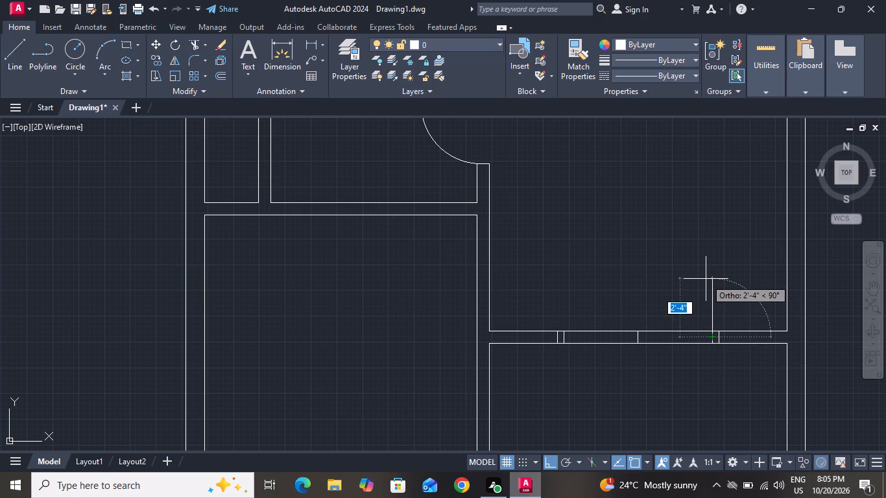
pyautogui.write("3'")
pyautogui.press('Return')
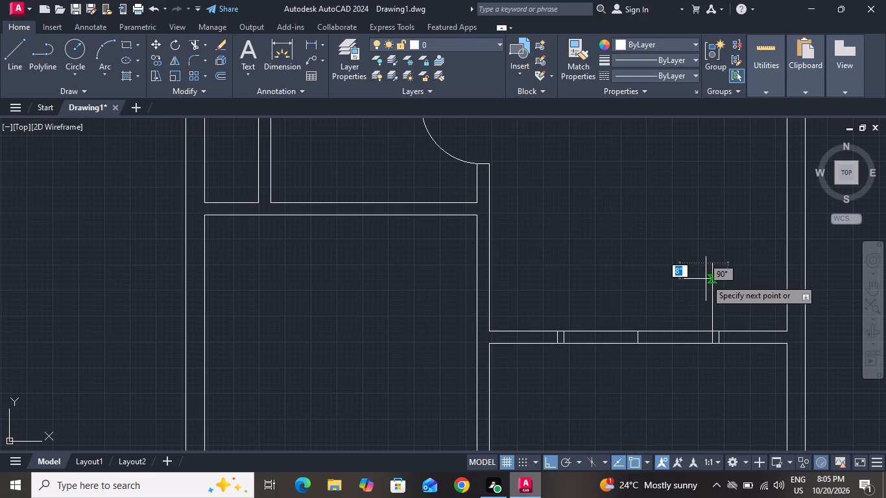
pyautogui.rightClick(706, 279)
pyautogui.click(725, 296)
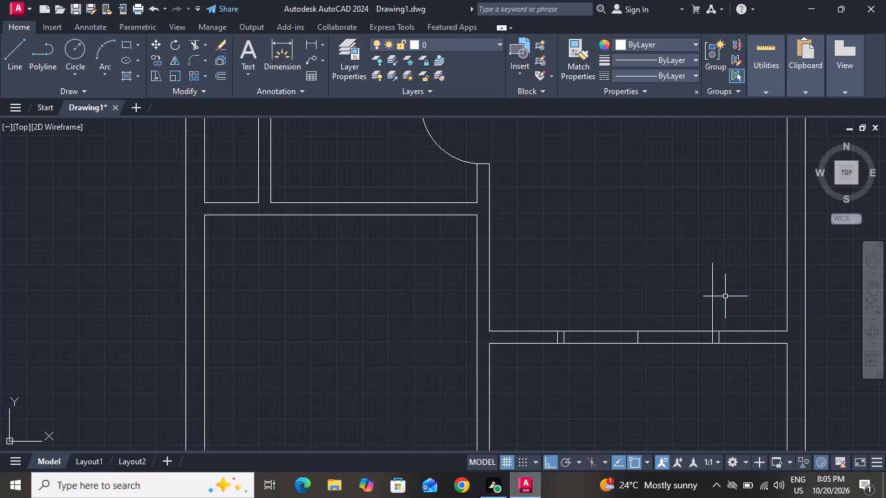
# Offset the right door leaf line 2" to the left to give the leaf its thickness.
pyautogui.press('o')
pyautogui.press('space')
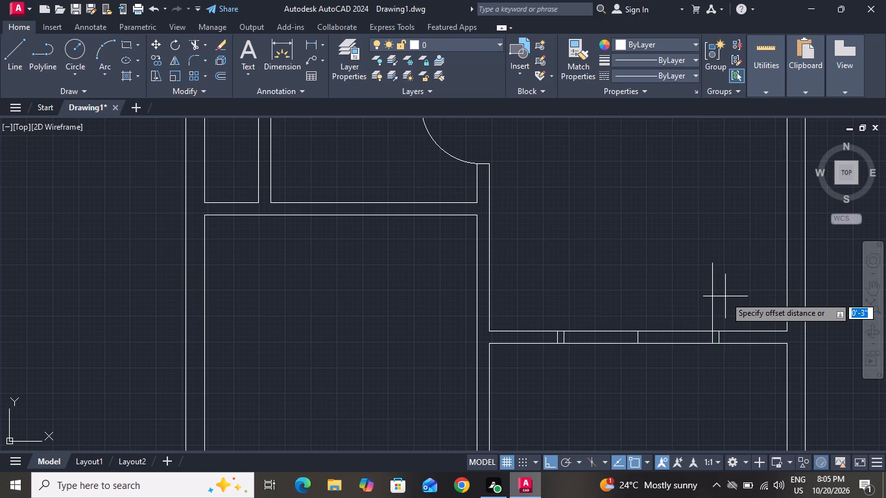
pyautogui.press('2')
pyautogui.hotkey('shift', '"')
pyautogui.press('Return')
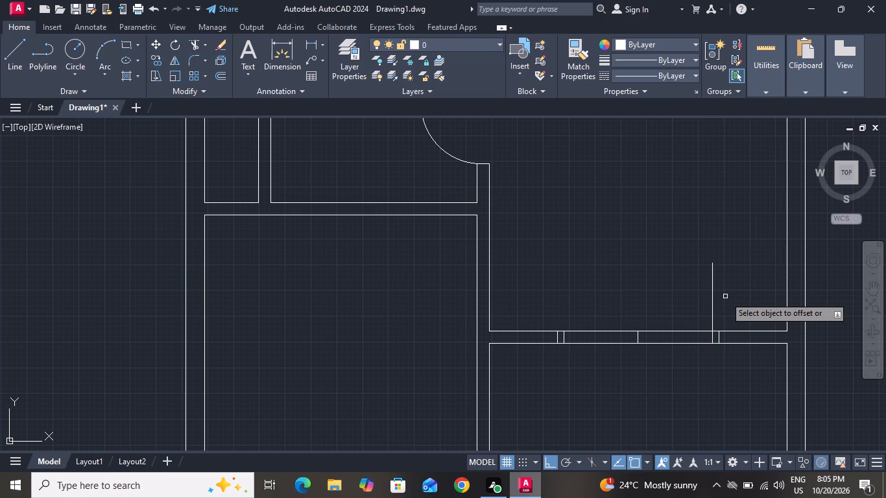
pyautogui.click(713, 290)
pyautogui.click(686, 290)
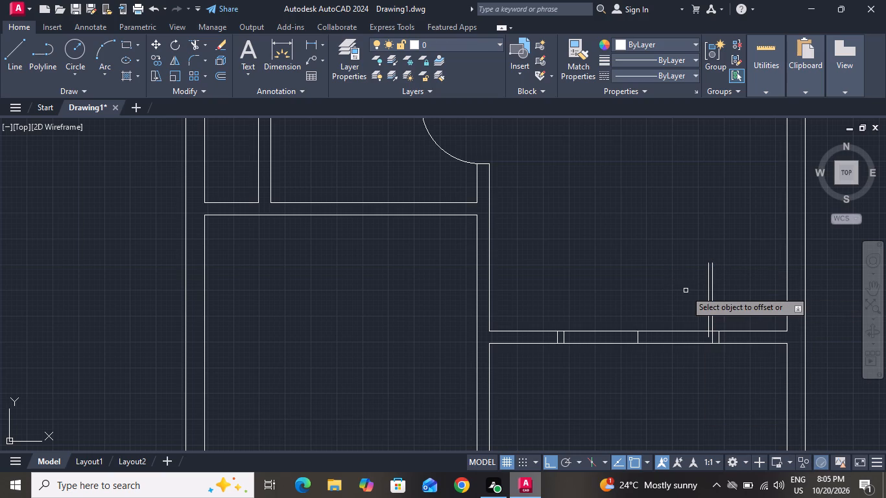
pyautogui.rightClick(686, 290)
pyautogui.click(699, 315)
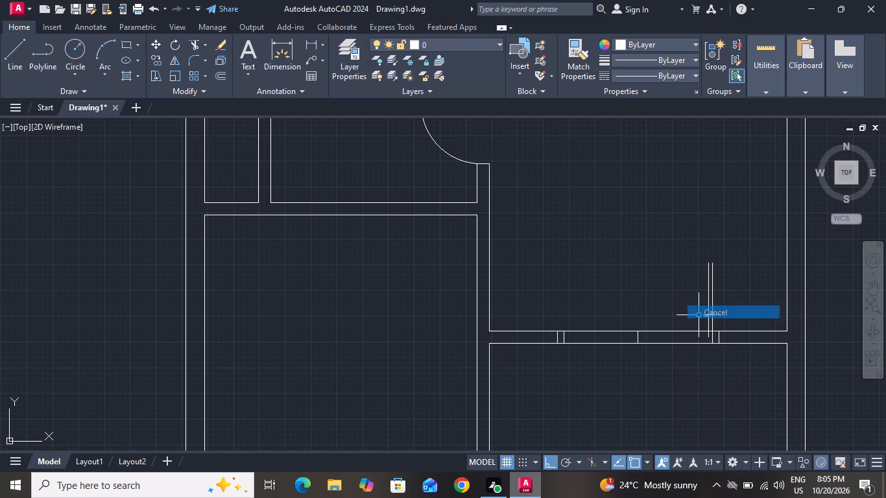
# Draw the right leaf's swing arc from the midpoint of the opening's centre line to the top of the door leaf.
pyautogui.press('a')
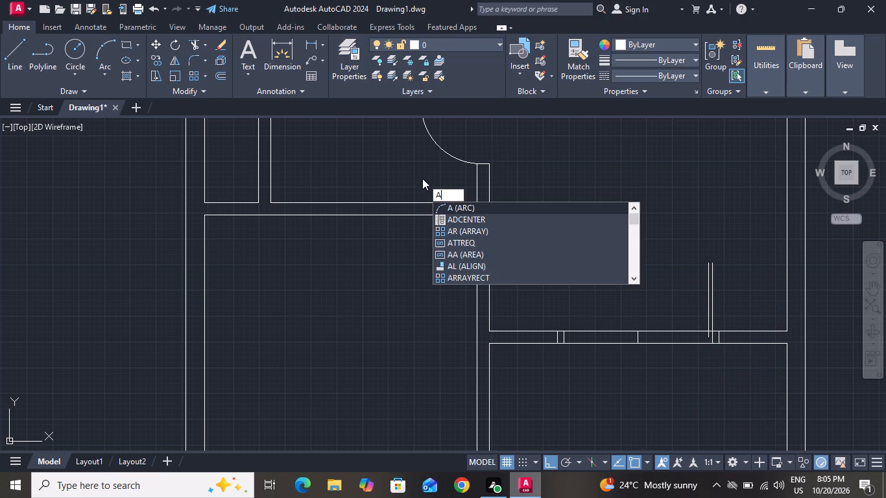
pyautogui.press('space')
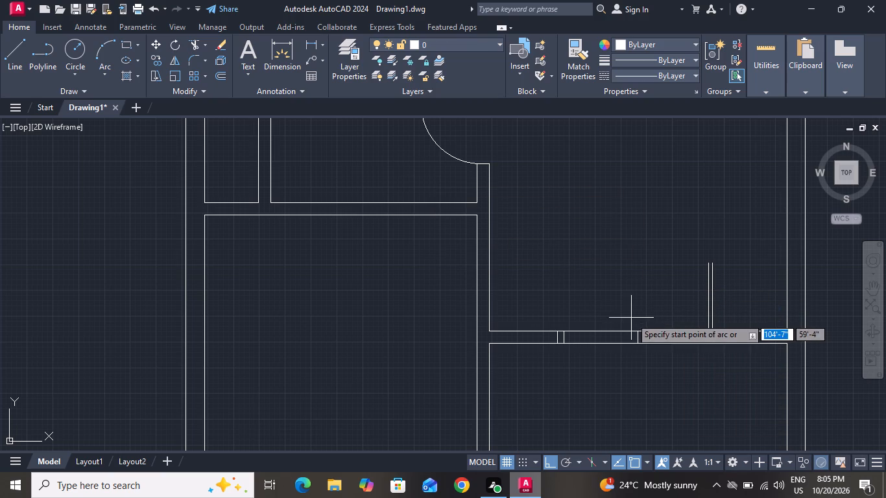
pyautogui.click(636, 335)
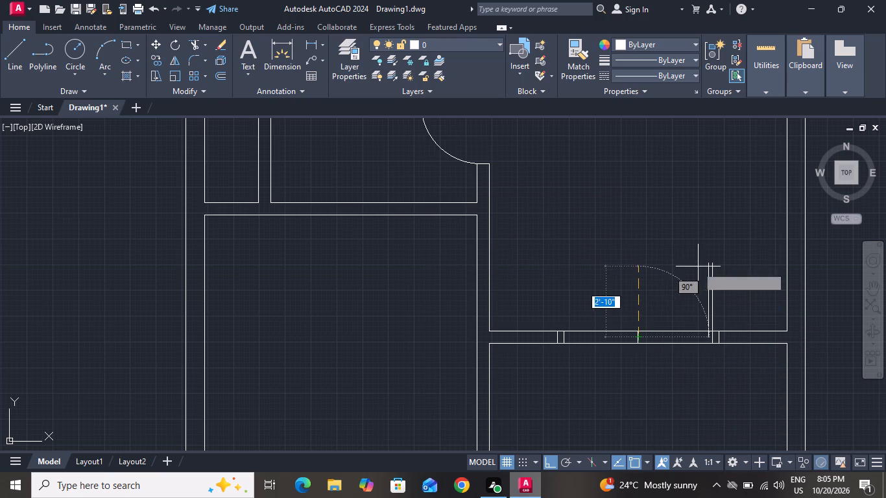
pyautogui.keyDown('ctrl'); pyautogui.scroll(3, 704, 265); pyautogui.keyUp('ctrl')
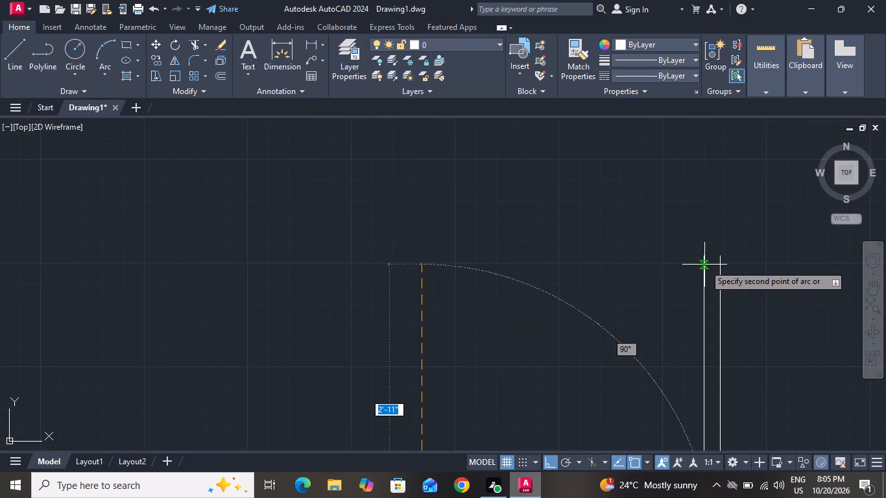
pyautogui.click(703, 252)
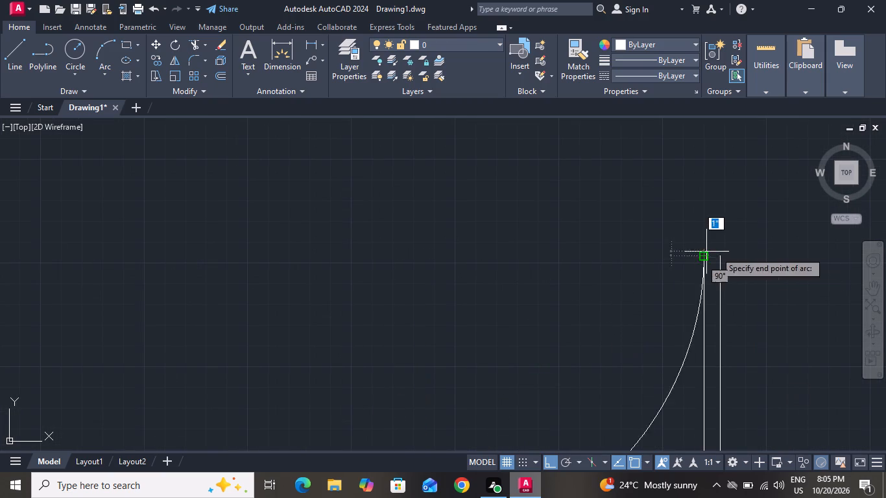
pyautogui.click(722, 255)
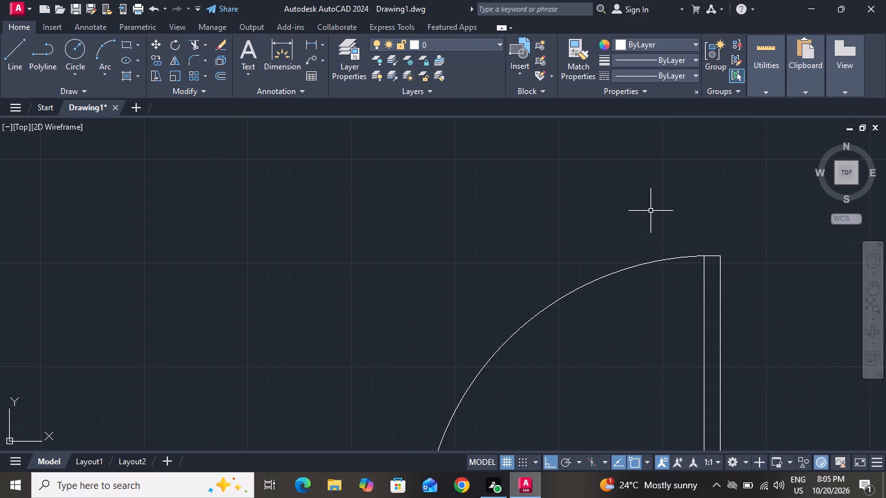
# Mirror the right door leaf and its swing arc about the opening's vertical centre line, keeping the original.
pyautogui.keyDown('ctrl'); pyautogui.scroll(-7, 645, 213); pyautogui.keyUp('ctrl')
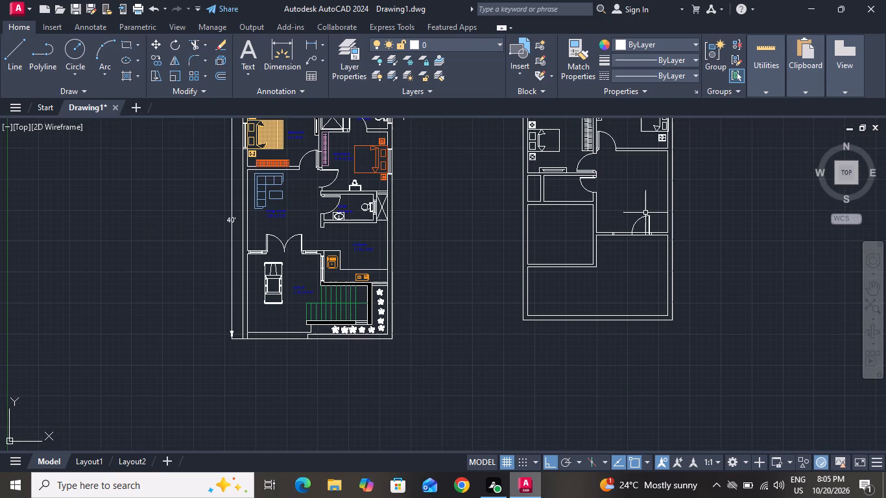
pyautogui.keyDown('ctrl'); pyautogui.scroll(3, 654, 209); pyautogui.keyUp('ctrl')
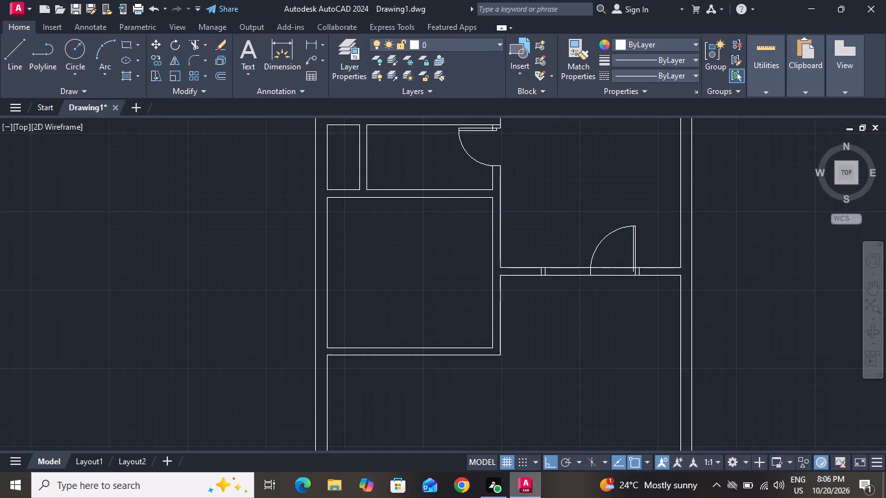
pyautogui.click(647, 226)
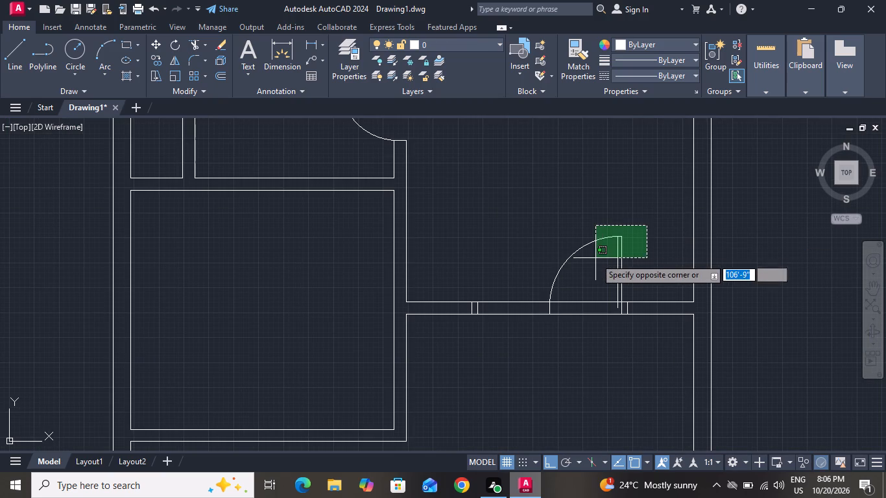
pyautogui.click(540, 284)
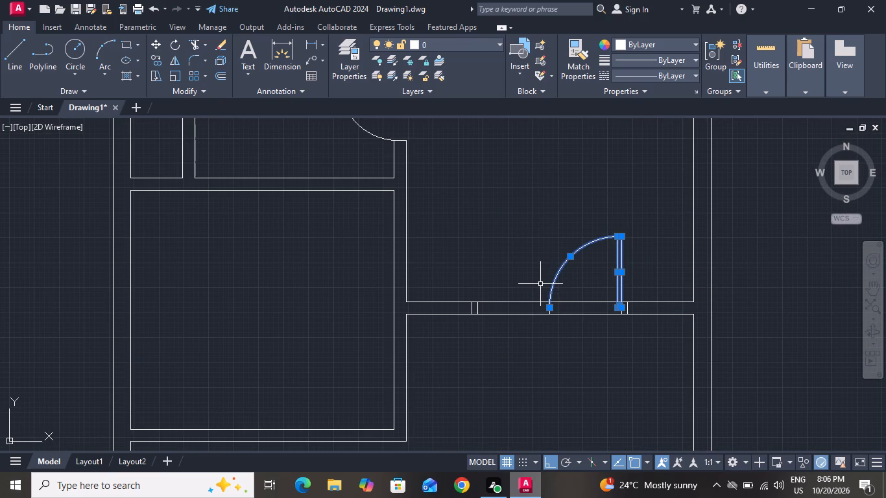
pyautogui.press('m')
pyautogui.press('i')
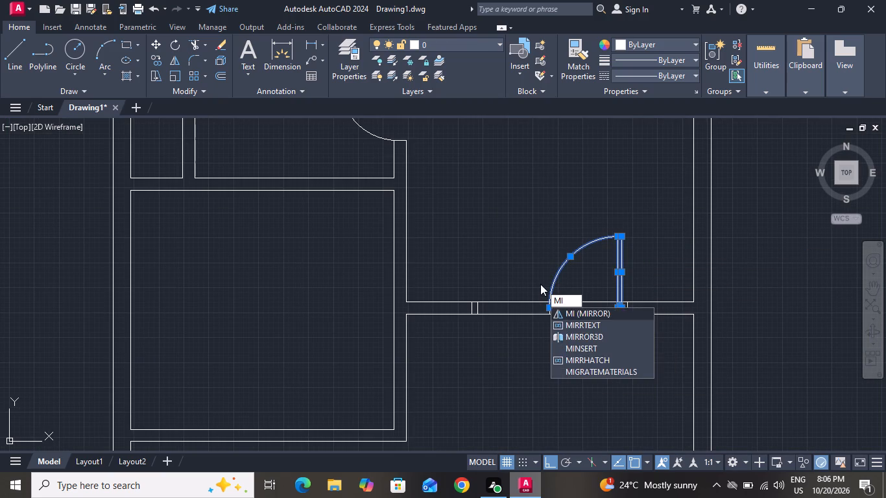
pyautogui.press('space')
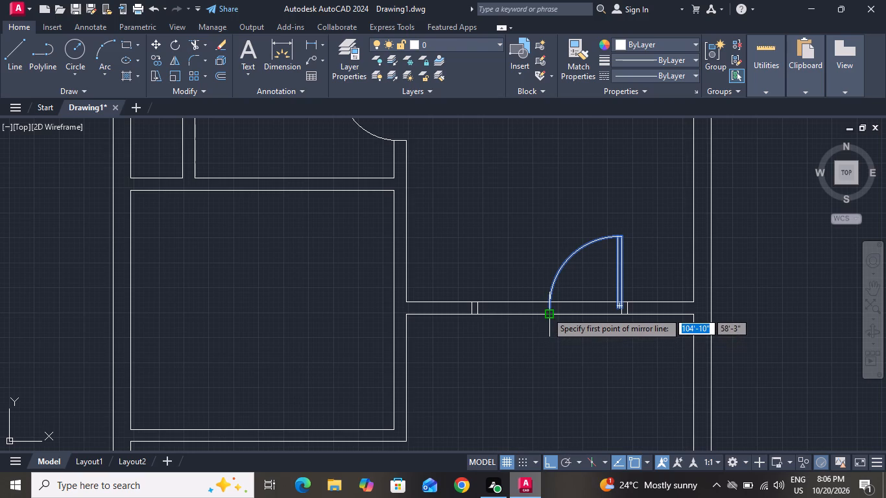
pyautogui.moveTo(547, 312); pyautogui.dragTo(547, 250)
pyautogui.click(547, 250)
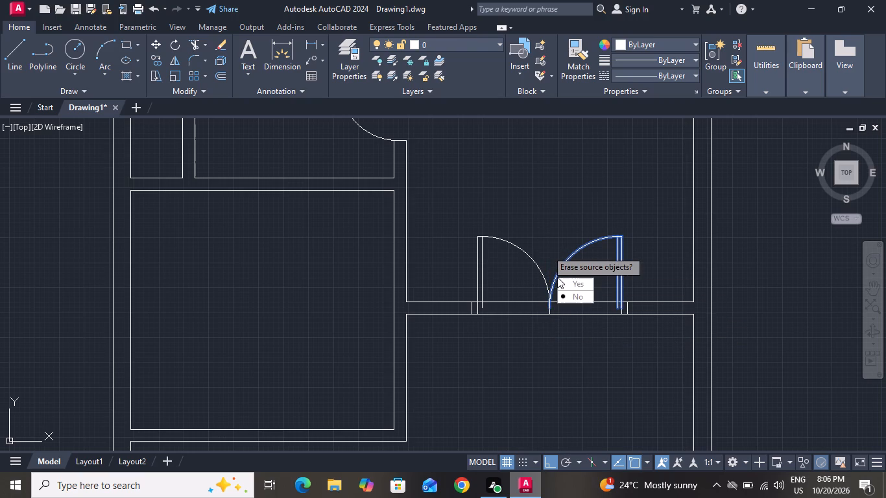
pyautogui.moveTo(568, 296); pyautogui.dragTo(547, 250)
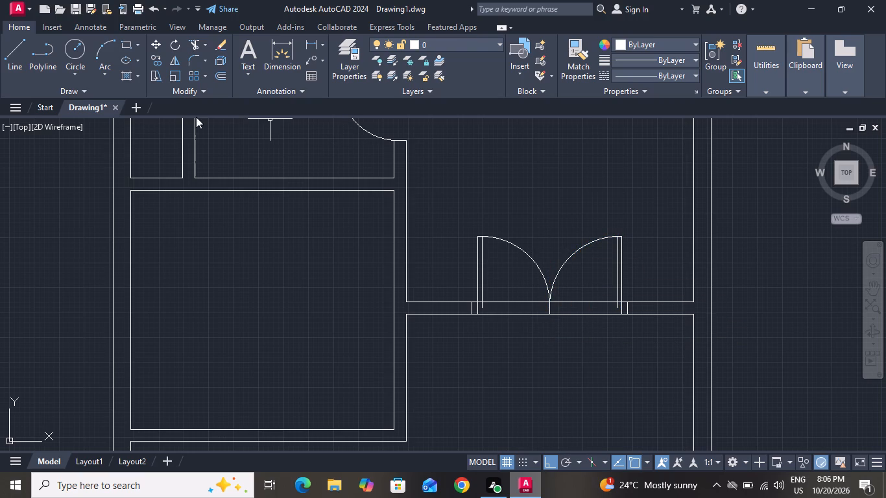
# Draw a short line closing the bottom end of the left door leaf between its two edges.
pyautogui.moveTo(10, 53); pyautogui.dragTo(122, 95)
pyautogui.click(19, 47)
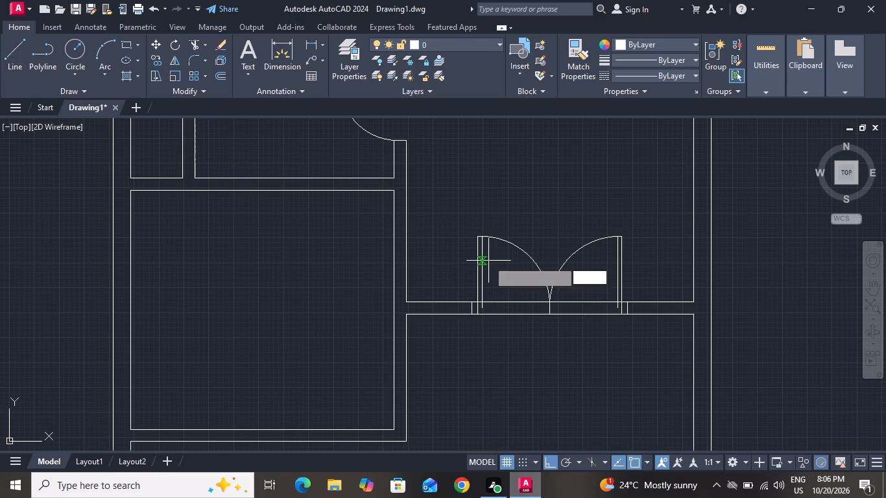
pyautogui.keyDown('ctrl'); pyautogui.scroll(1, 516, 276); pyautogui.keyUp('ctrl')
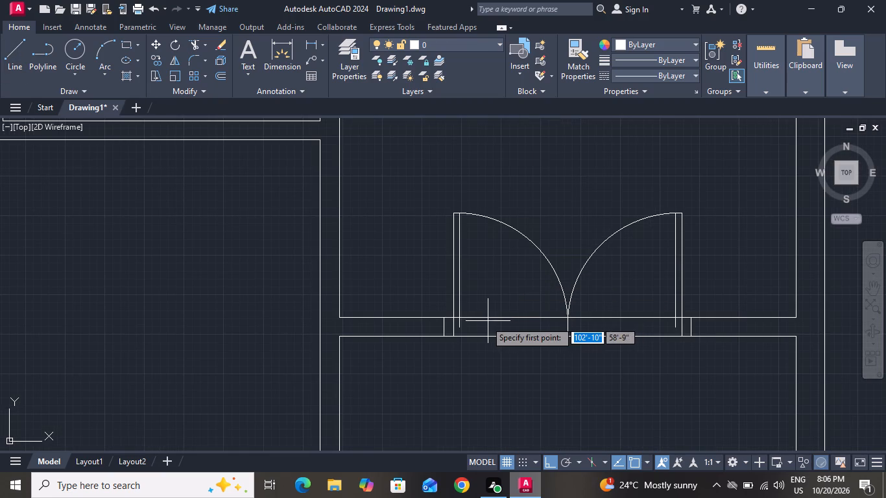
pyautogui.moveTo(461, 327); pyautogui.dragTo(455, 328)
pyautogui.click(455, 328)
pyautogui.rightClick(455, 328)
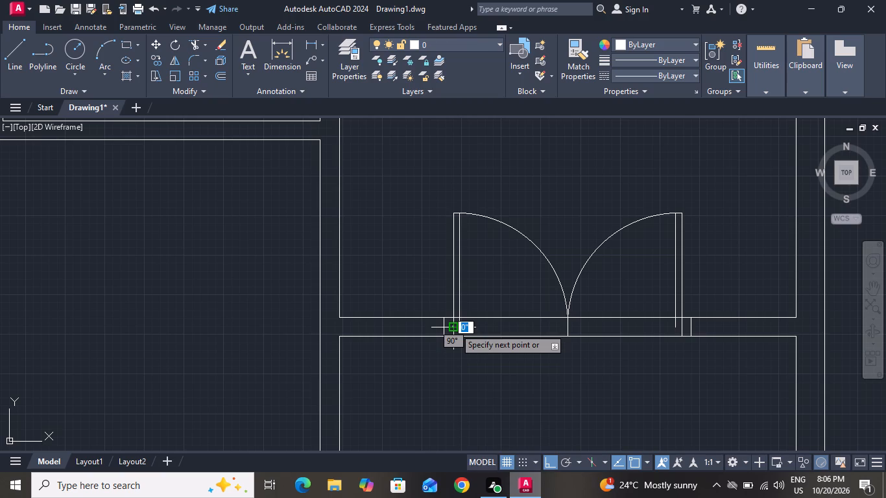
pyautogui.click(475, 345)
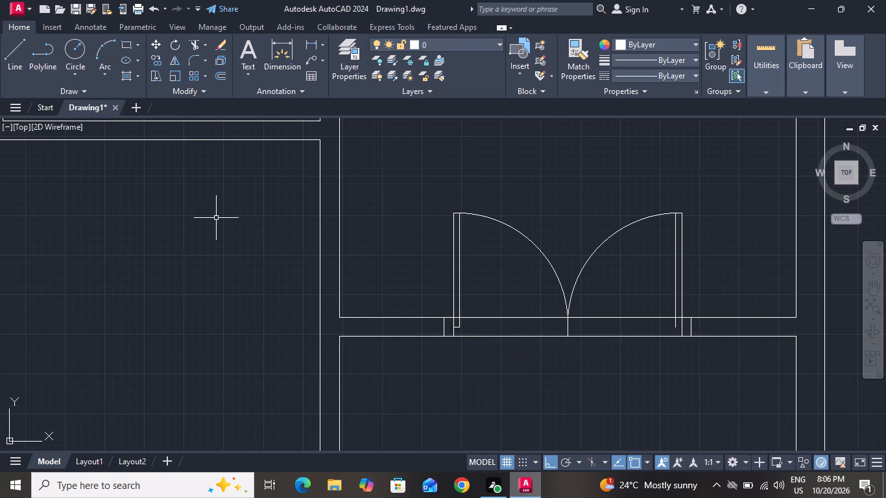
# Draw a short line closing the bottom end of the right door leaf between its two edges.
pyautogui.click(10, 53)
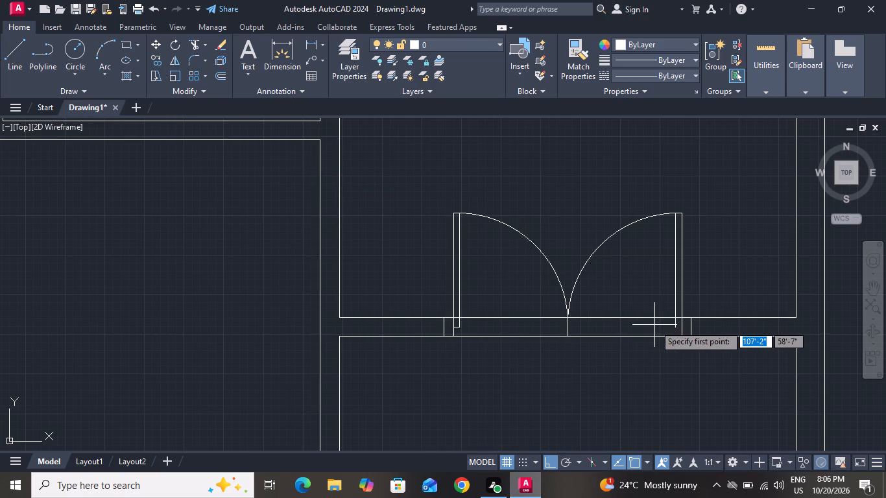
pyautogui.click(683, 325)
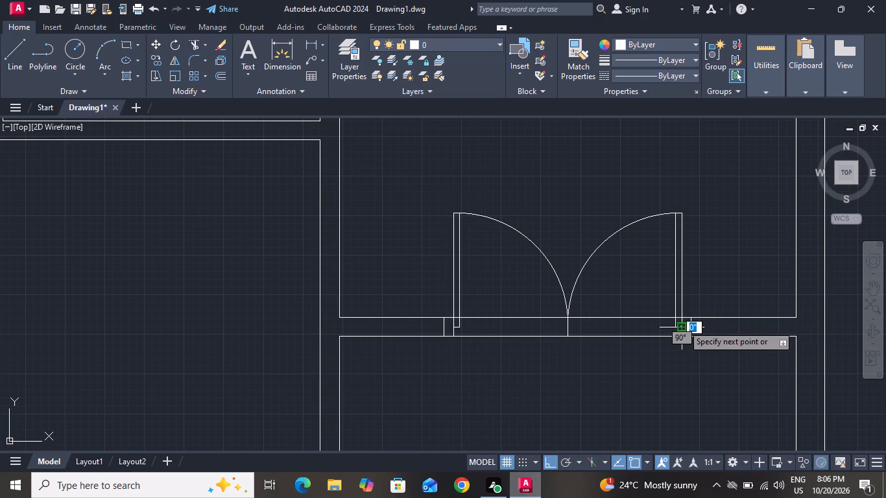
pyautogui.keyDown('ctrl'); pyautogui.scroll(1, 683, 325); pyautogui.keyUp('ctrl')
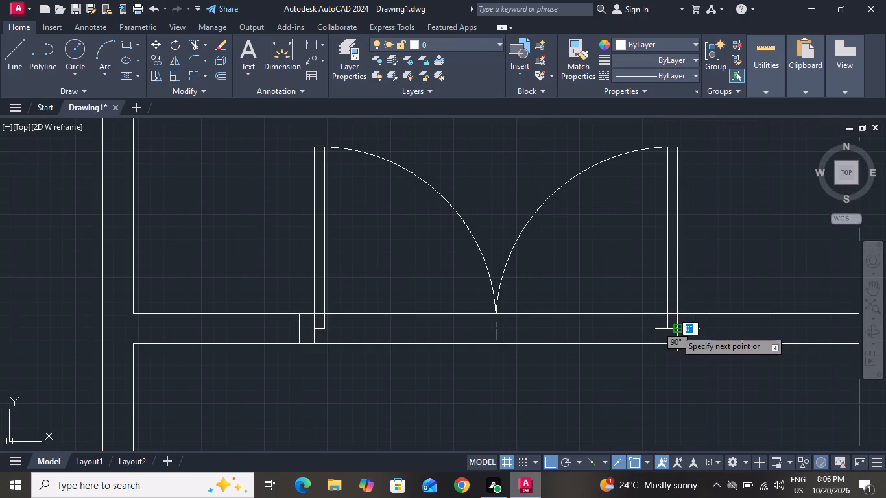
pyautogui.click(678, 329)
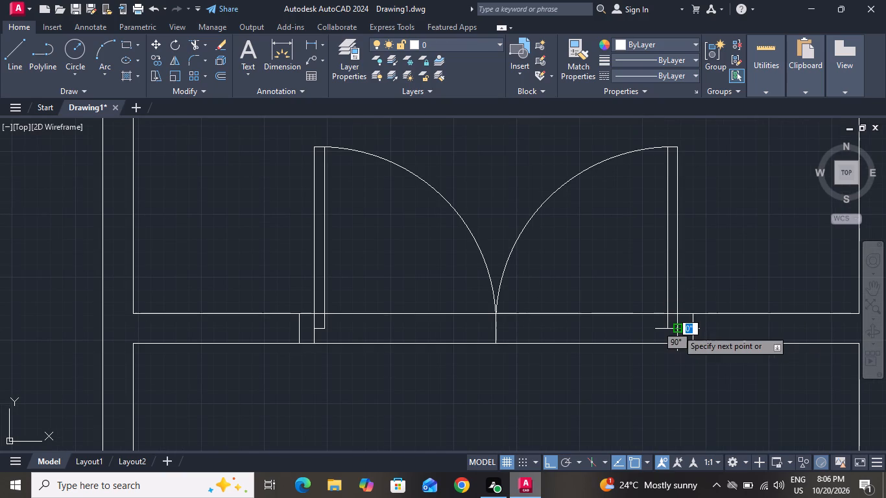
pyautogui.click(665, 329)
pyautogui.rightClick(665, 329)
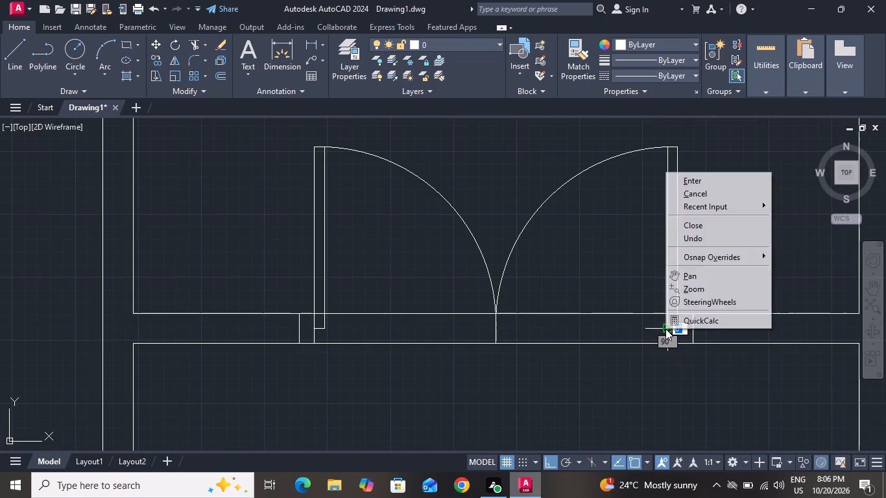
pyautogui.click(708, 194)
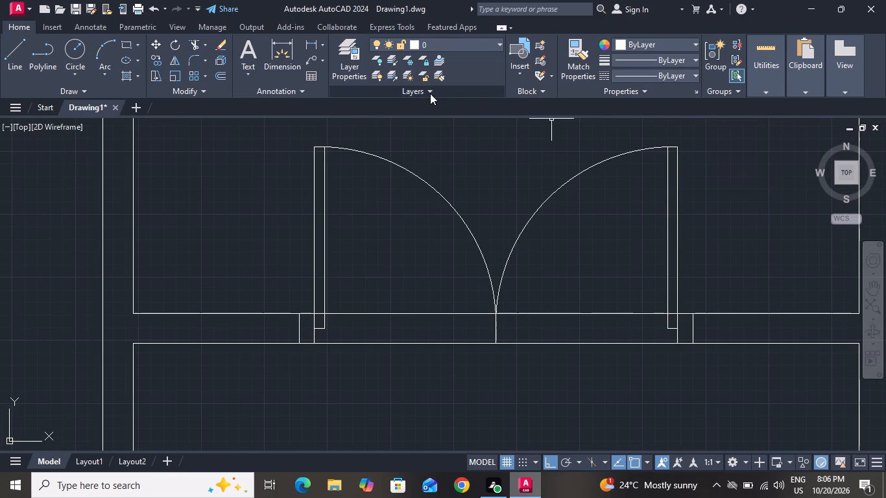
# Trim the left leaf's outer line inside the wall and both wall lines across the opening's left half.
pyautogui.click(192, 45)
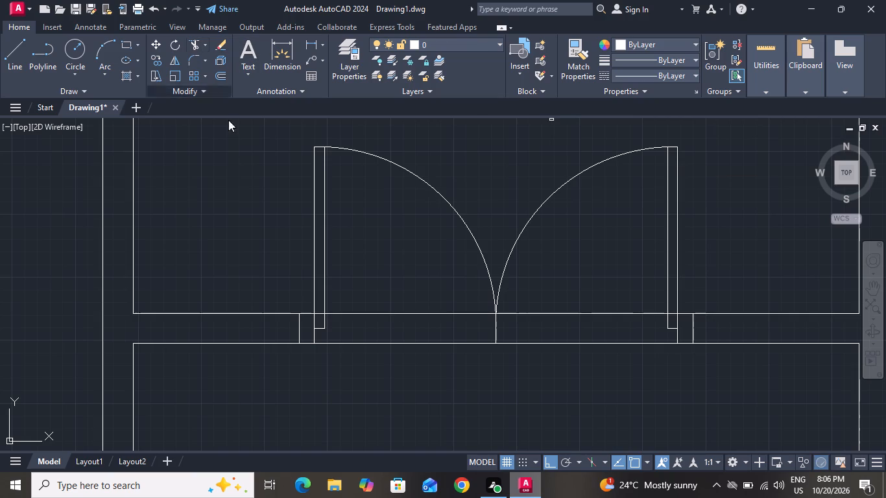
pyautogui.click(316, 319)
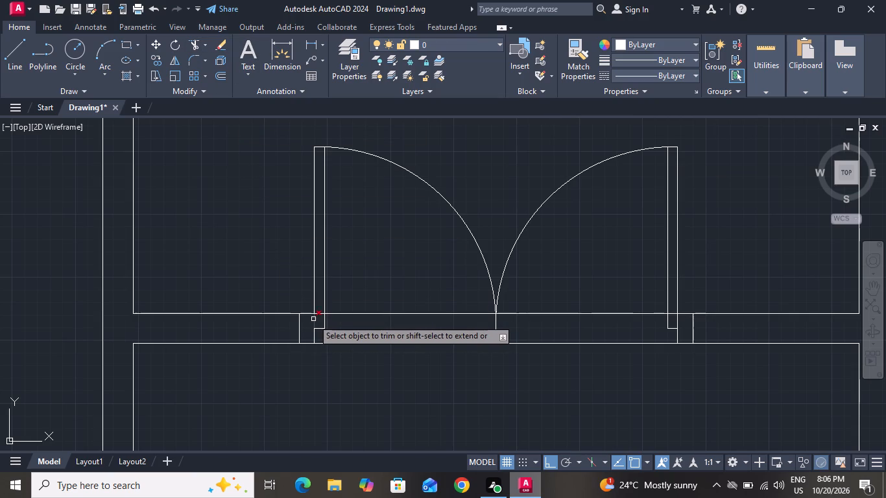
pyautogui.click(313, 319)
pyautogui.click(363, 314)
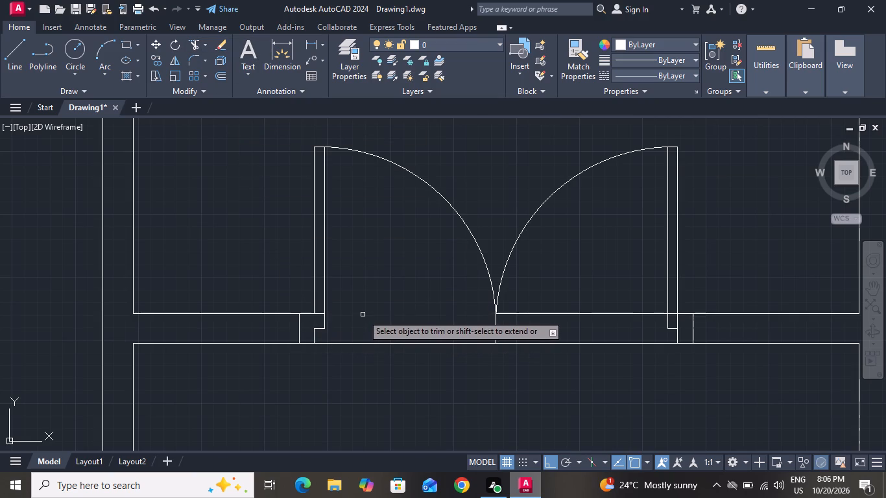
pyautogui.moveTo(369, 343); pyautogui.dragTo(400, 342)
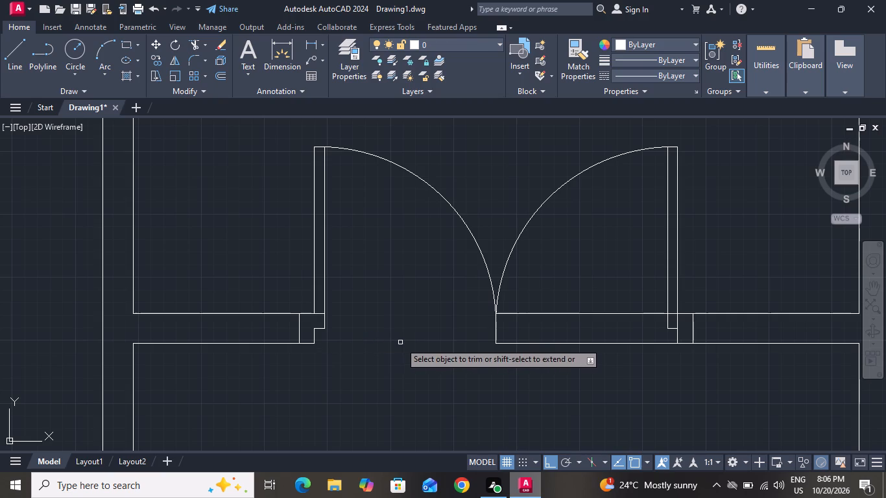
# Trim away the opening's centre line and both wall lines across the opening's right half.
pyautogui.click(494, 324)
pyautogui.click(514, 321)
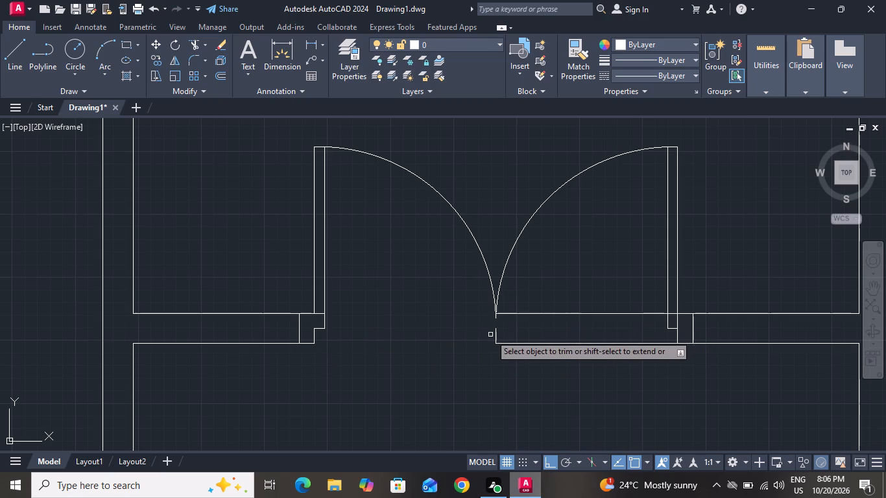
pyautogui.moveTo(499, 334); pyautogui.dragTo(487, 337)
pyautogui.moveTo(487, 337); pyautogui.dragTo(508, 340)
pyautogui.doubleClick(508, 340)
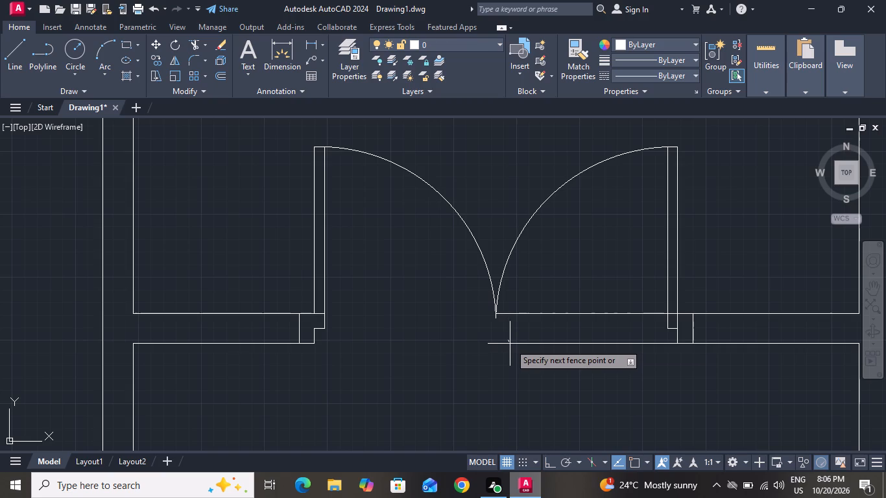
pyautogui.click(510, 344)
pyautogui.click(512, 343)
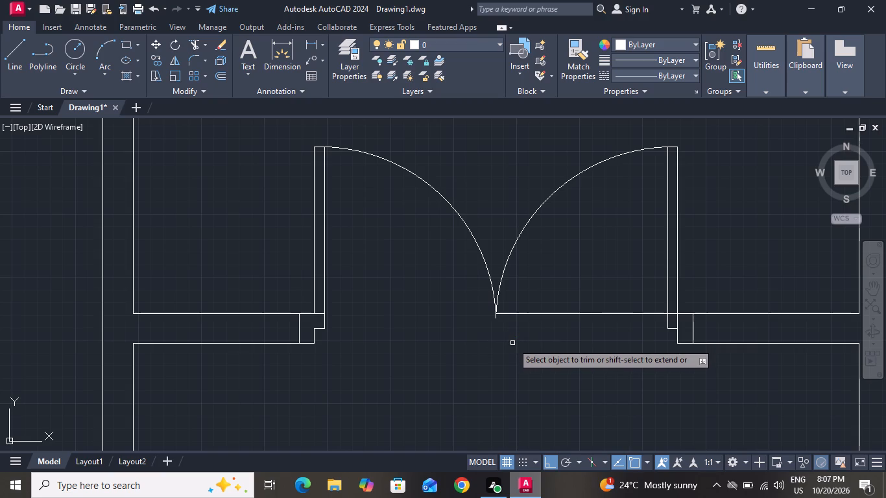
pyautogui.moveTo(536, 320); pyautogui.dragTo(543, 285)
pyautogui.click(543, 285)
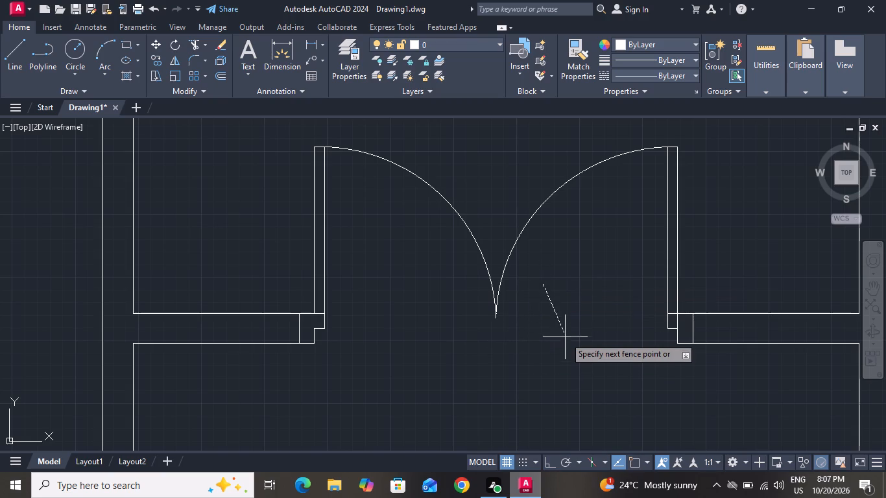
pyautogui.click(565, 341)
pyautogui.rightClick(565, 341)
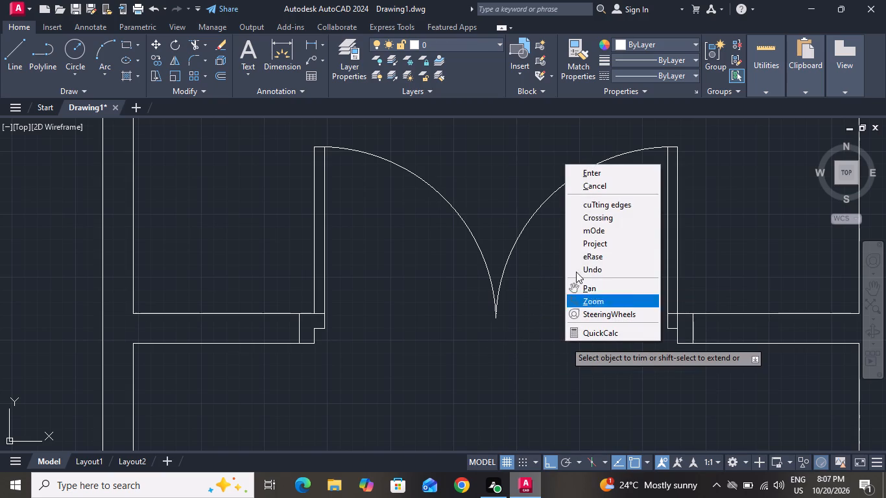
pyautogui.click(600, 184)
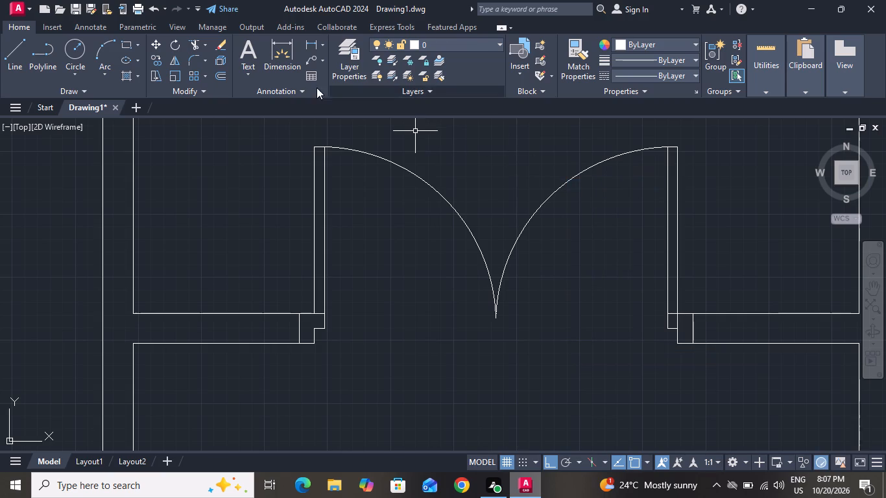
# Draw a vertical line about 6" long across the wall left of the double door, roughly midway along that wall section.
pyautogui.click(12, 47)
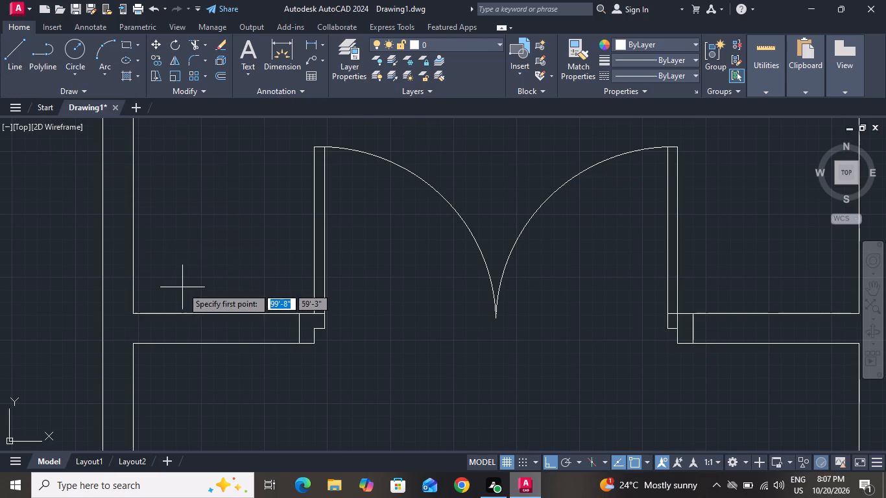
pyautogui.click(213, 315)
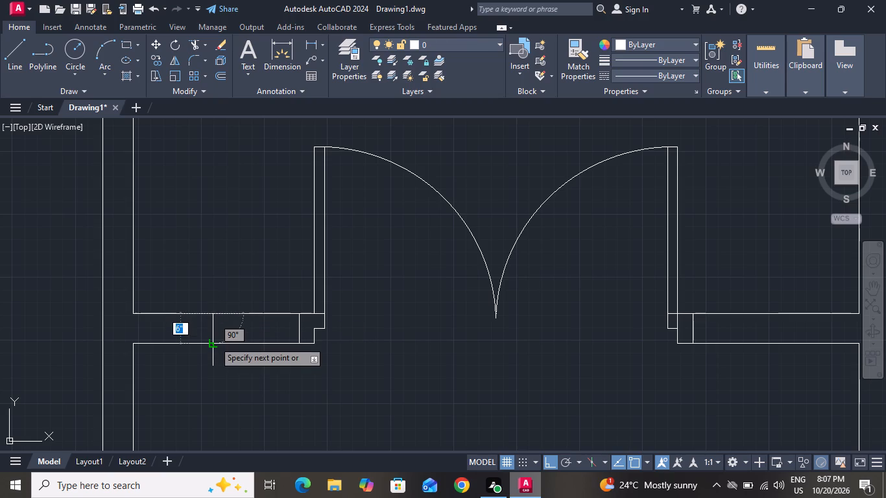
pyautogui.click(214, 341)
pyautogui.rightClick(214, 341)
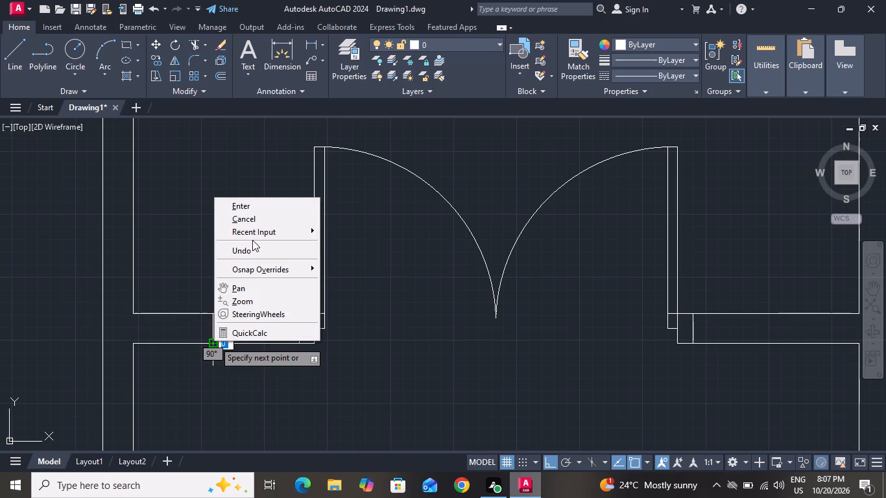
pyautogui.click(251, 218)
# Offset the new cross-wall line left of the double door by 1' to both sides.
pyautogui.write("o 1'")
pyautogui.press('Return')
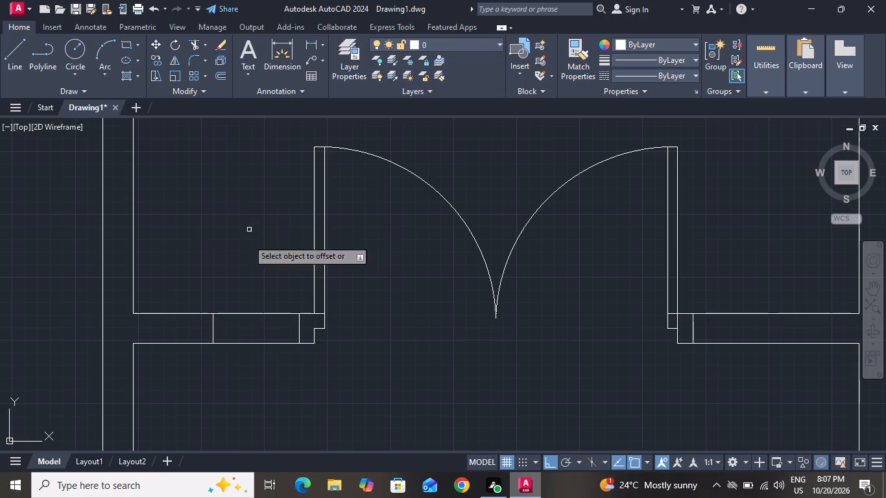
pyautogui.click(213, 326)
pyautogui.click(172, 330)
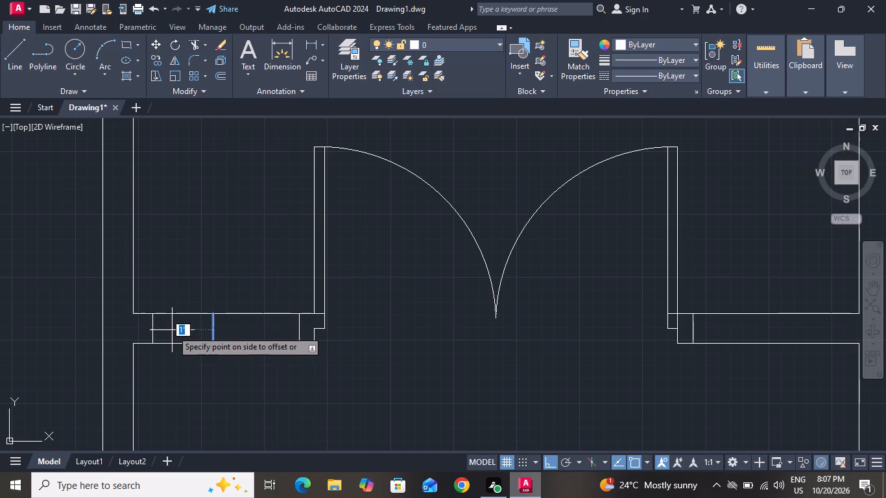
pyautogui.click(211, 329)
pyautogui.click(250, 327)
pyautogui.rightClick(250, 327)
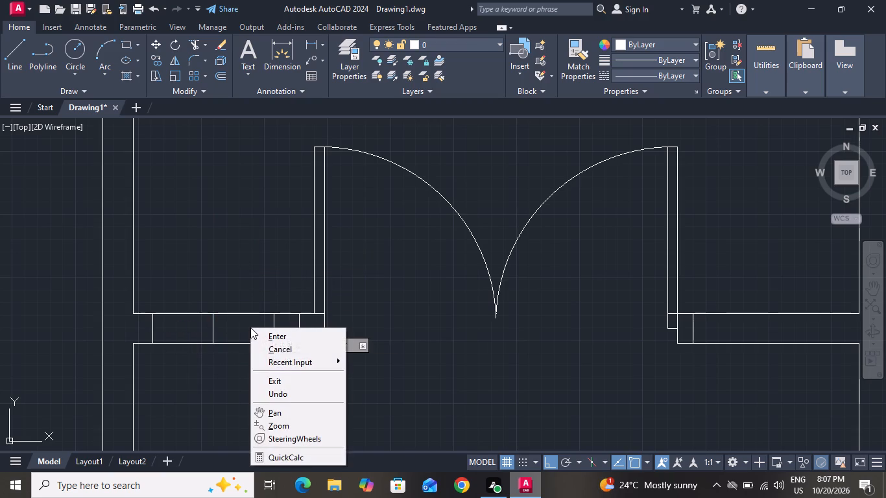
pyautogui.click(275, 349)
# Offset the two outer cross-wall lines left of the double door outward by 2" each.
pyautogui.write('o 2')
pyautogui.hotkey('shift', '"')
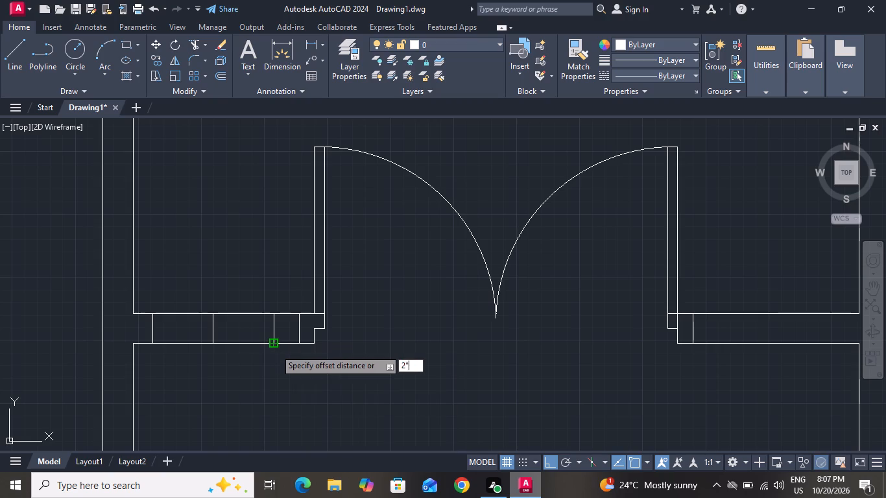
pyautogui.press('Return')
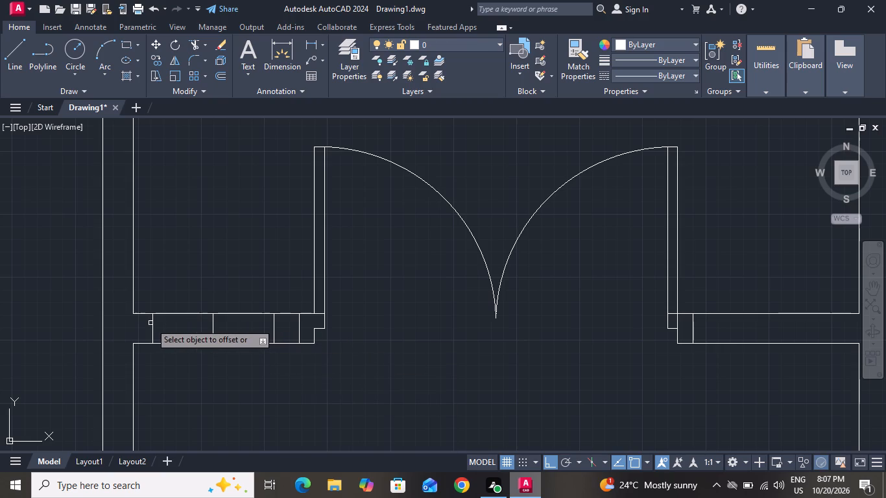
pyautogui.click(150, 323)
pyautogui.click(145, 324)
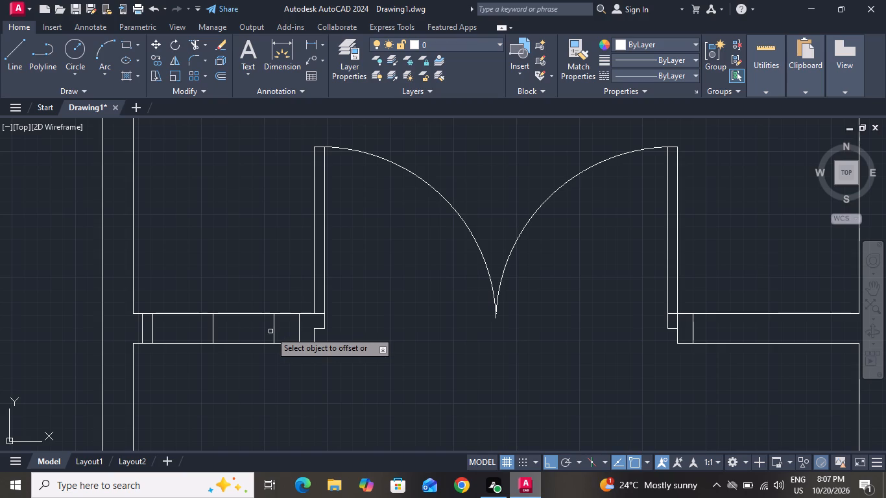
pyautogui.click(272, 331)
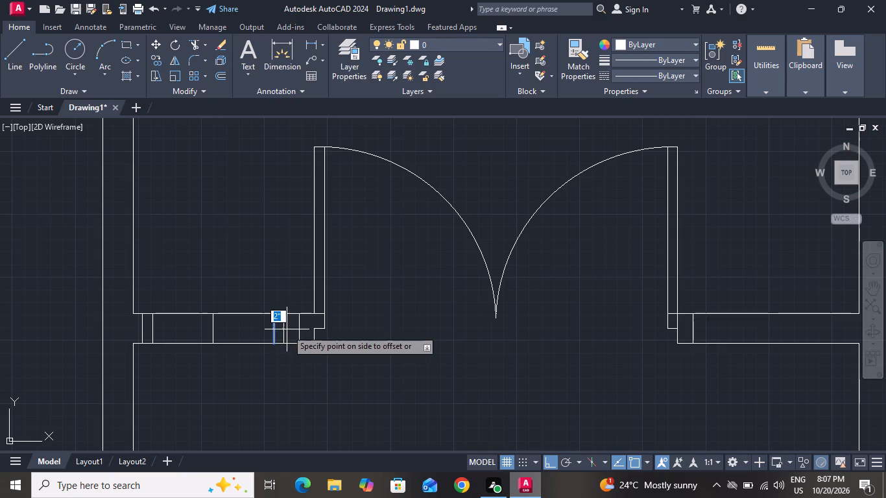
pyautogui.click(287, 329)
pyautogui.rightClick(287, 329)
pyautogui.click(305, 346)
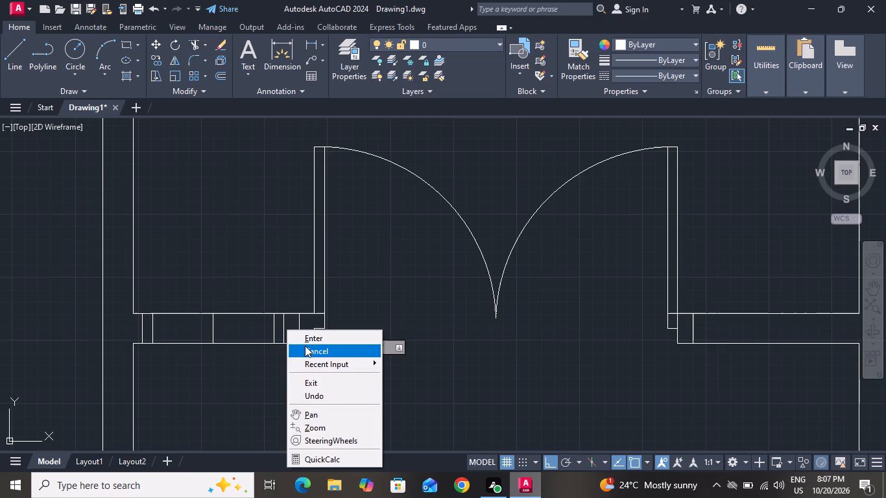
# Draw a horizontal line along the wall's middle, joining the midpoints of the two inner frame lines left of the double door.
pyautogui.click(14, 48)
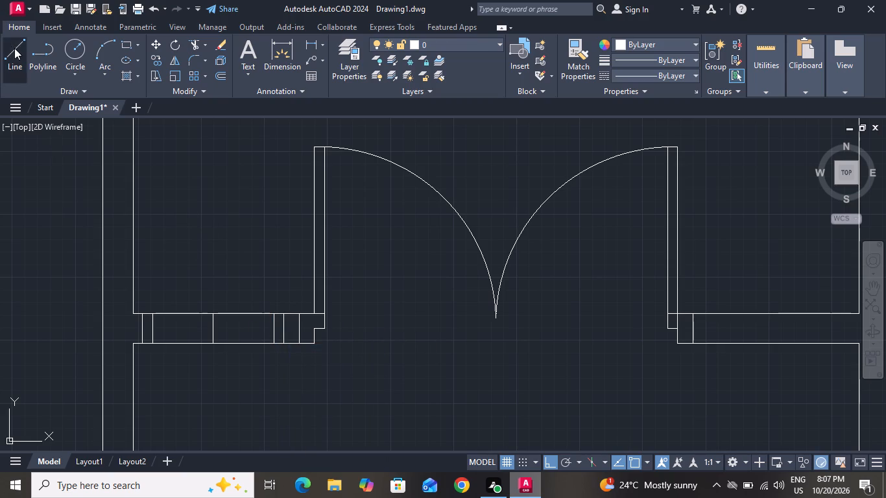
pyautogui.click(151, 327)
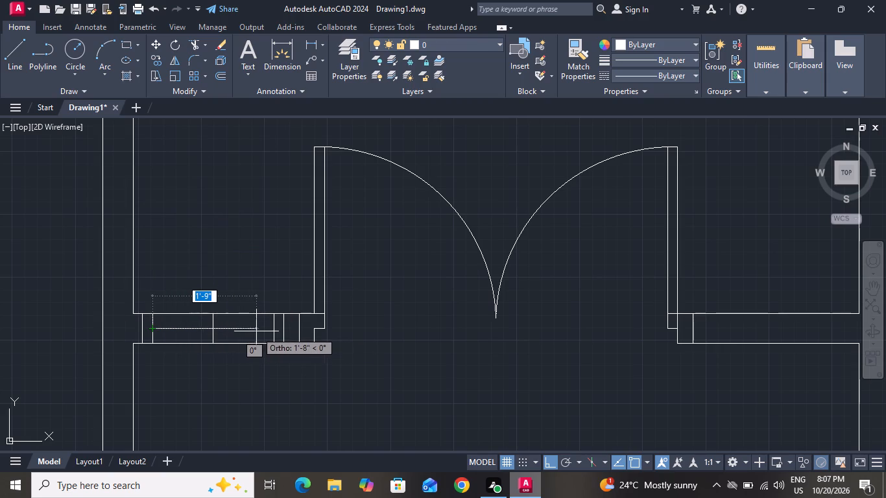
pyautogui.click(274, 330)
pyautogui.rightClick(274, 330)
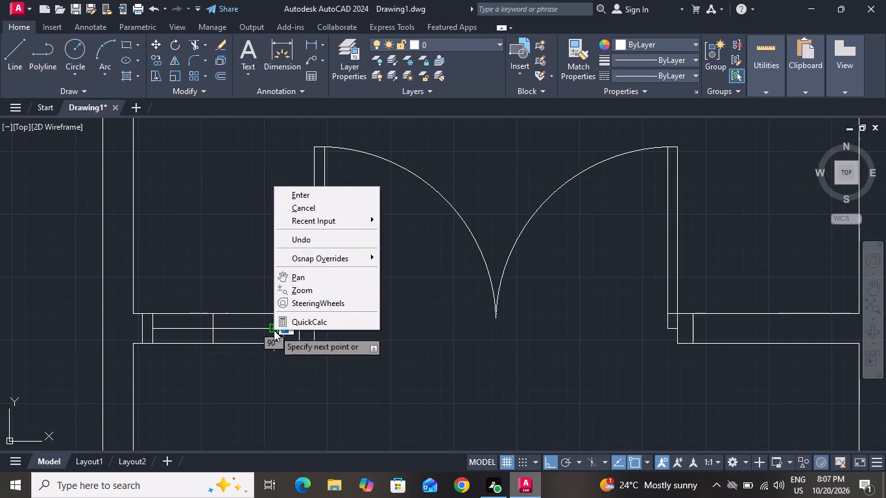
pyautogui.click(308, 209)
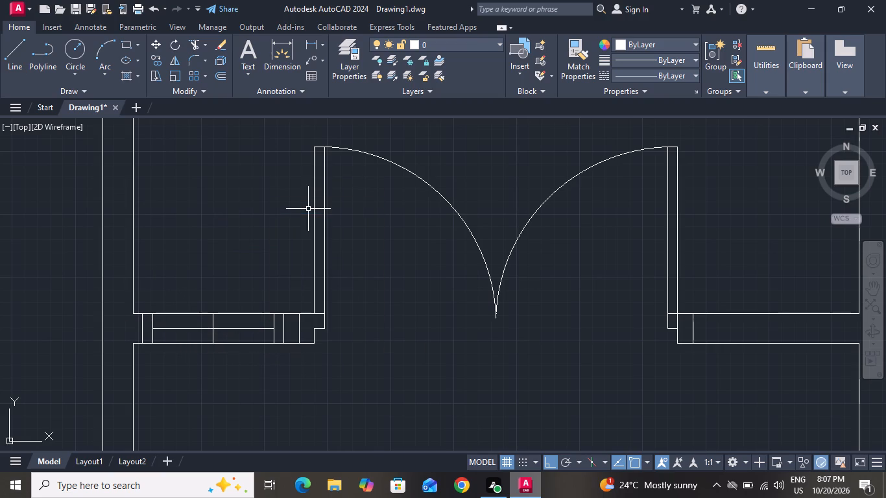
# Offset the horizontal middle line in the left wall section by 1" both above and below.
pyautogui.write('o')
pyautogui.press('space')
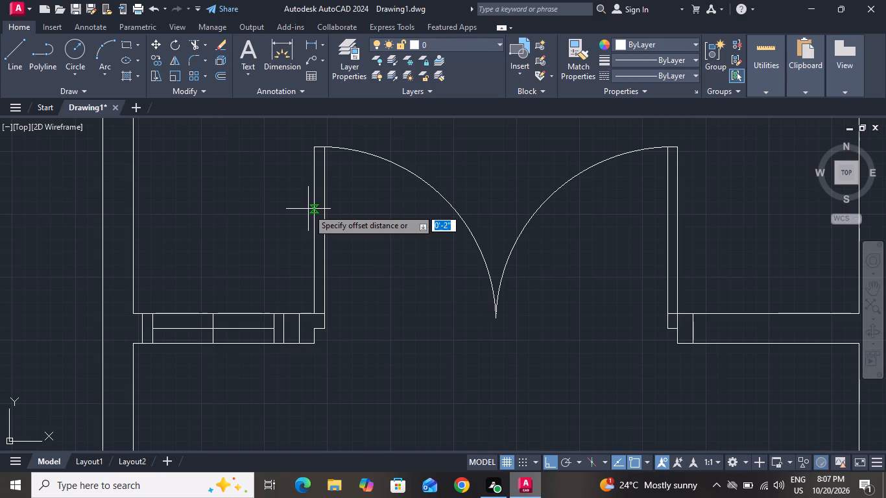
pyautogui.write('1"')
pyautogui.press('Return')
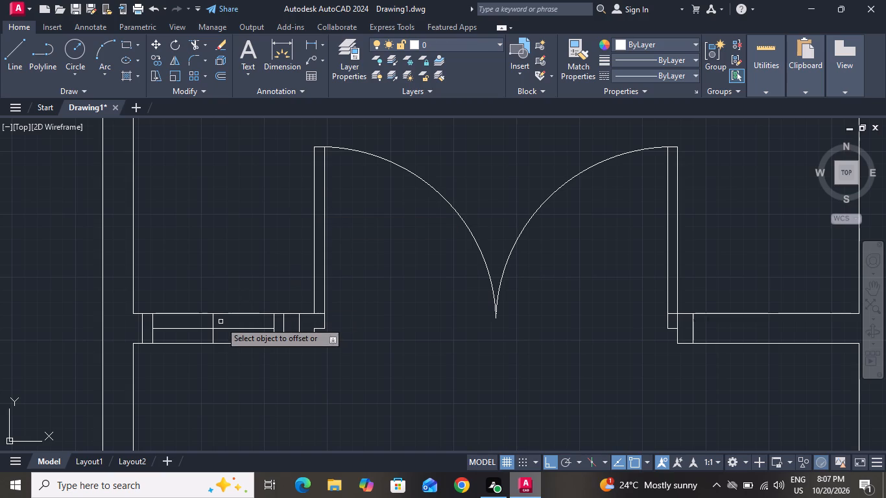
pyautogui.click(222, 329)
pyautogui.click(223, 335)
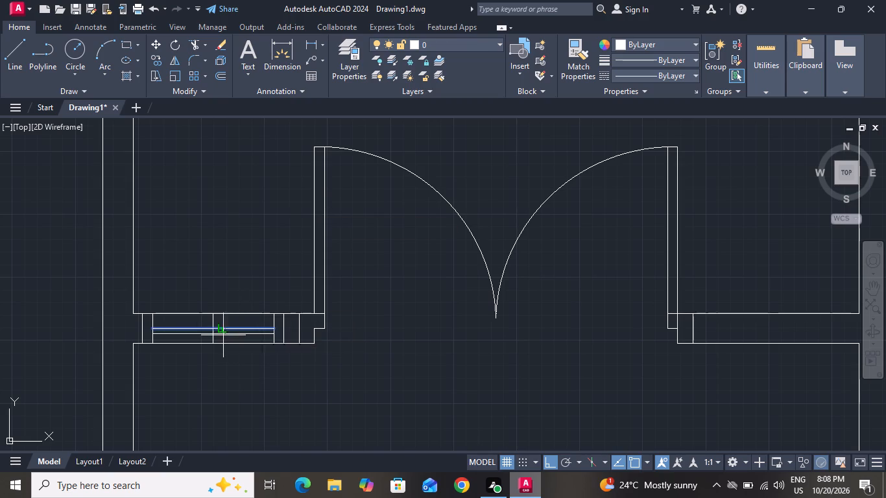
pyautogui.click(222, 329)
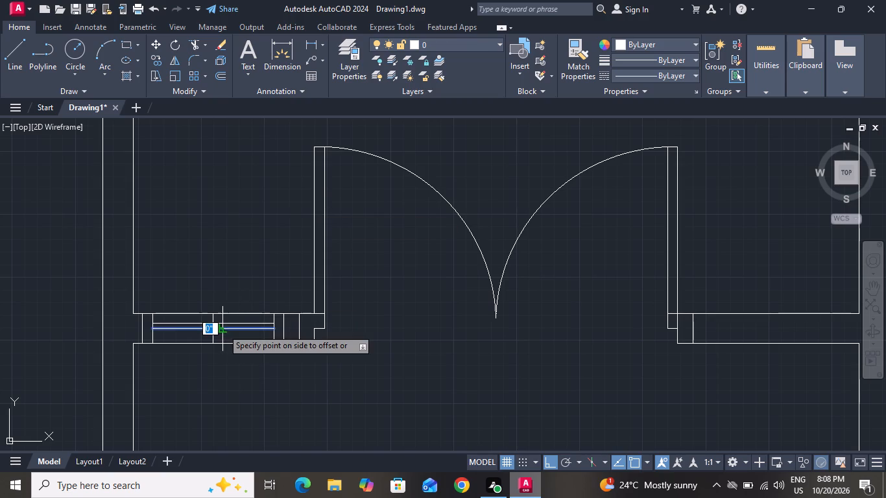
pyautogui.click(224, 339)
pyautogui.rightClick(224, 339)
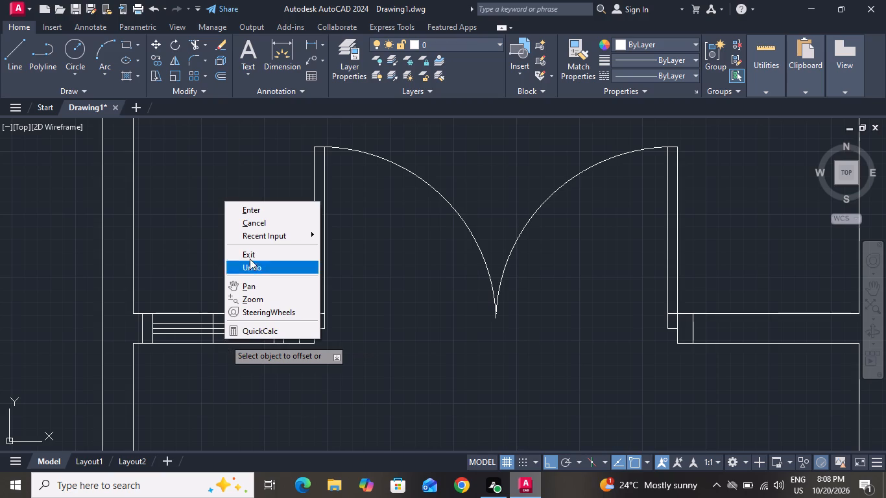
pyautogui.moveTo(249, 224); pyautogui.dragTo(221, 273)
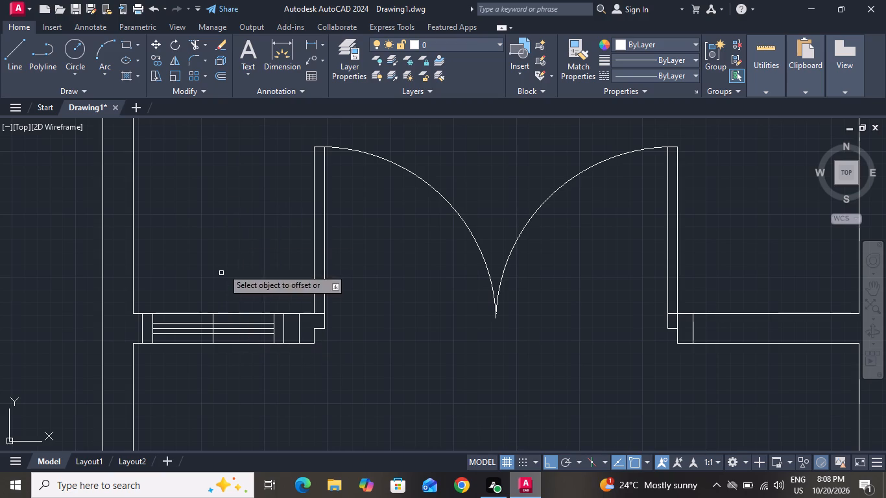
pyautogui.rightClick(240, 235)
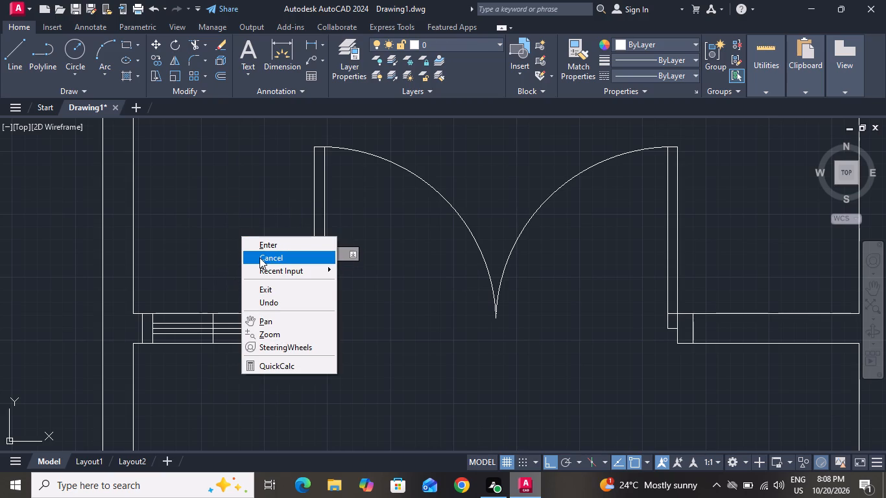
pyautogui.click(259, 257)
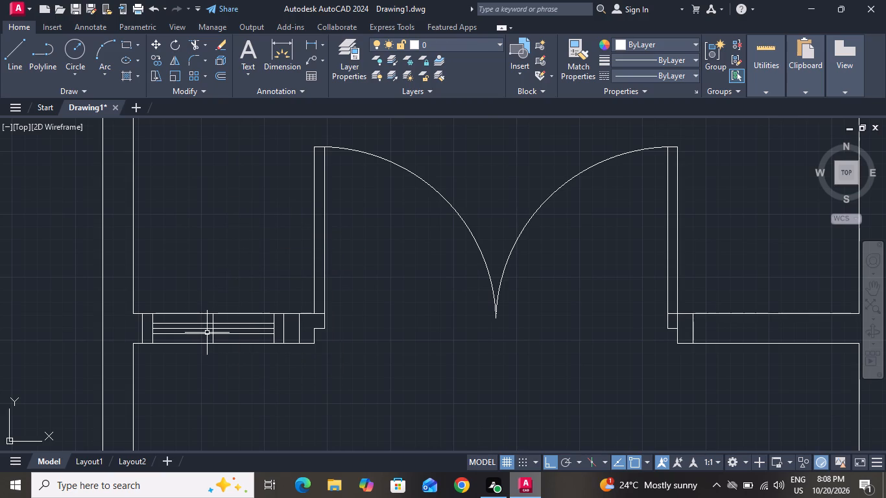
# Delete the vertical construction line and the horizontal middle line in the wall section left of the double door.
pyautogui.keyDown('ctrl'); pyautogui.scroll(4, 207, 333); pyautogui.keyUp('ctrl')
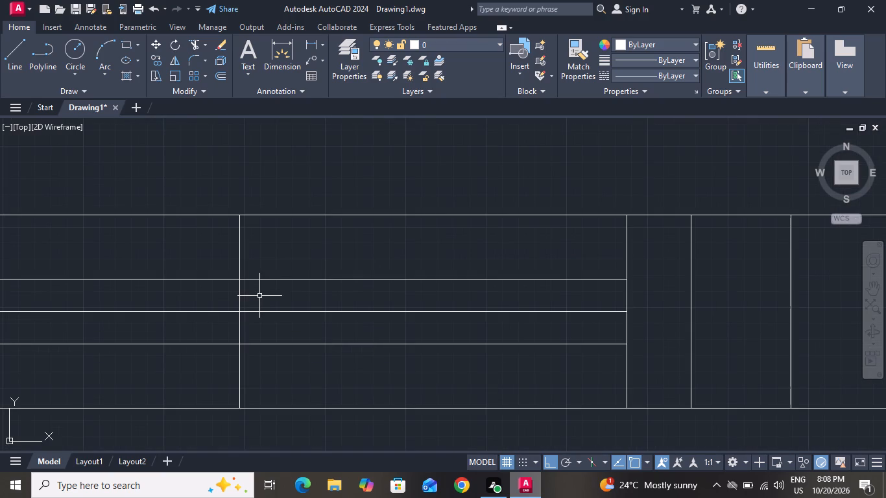
pyautogui.moveTo(258, 296); pyautogui.dragTo(230, 316)
pyautogui.click(230, 316)
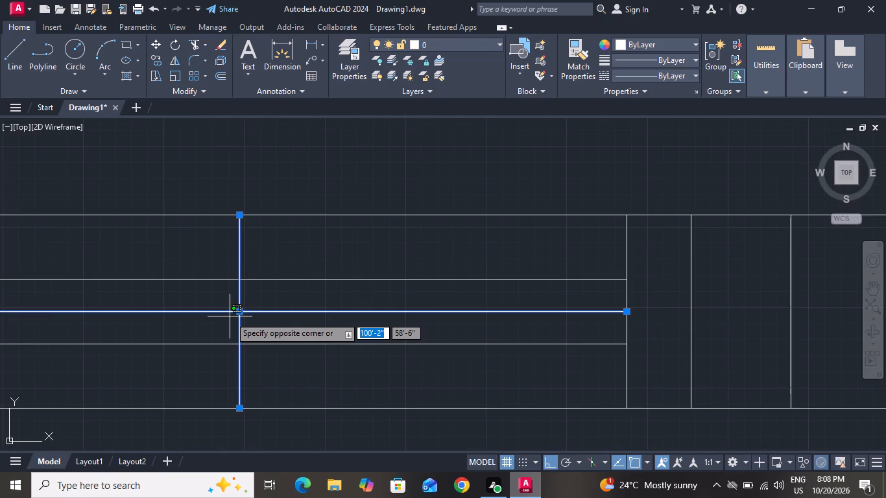
pyautogui.press('Delete')
pyautogui.press('Delete')
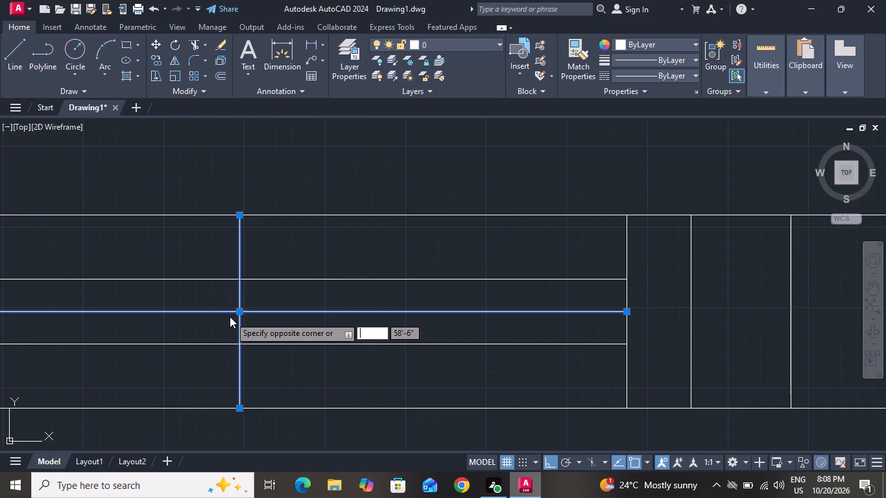
pyautogui.press('Escape')
pyautogui.press('Delete')
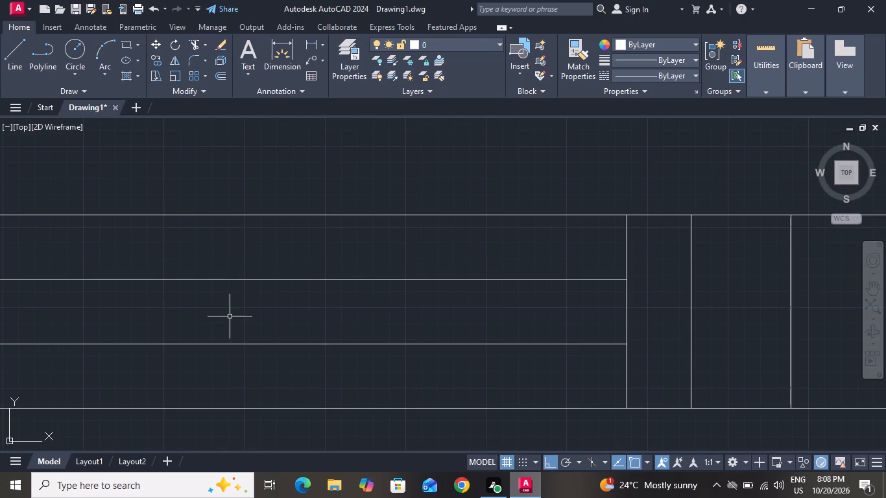
# Draw a vertical line across the wall right of the double door, at the midpoint of its upper wall line.
pyautogui.keyDown('ctrl'); pyautogui.scroll(-7, 230, 316); pyautogui.keyUp('ctrl')
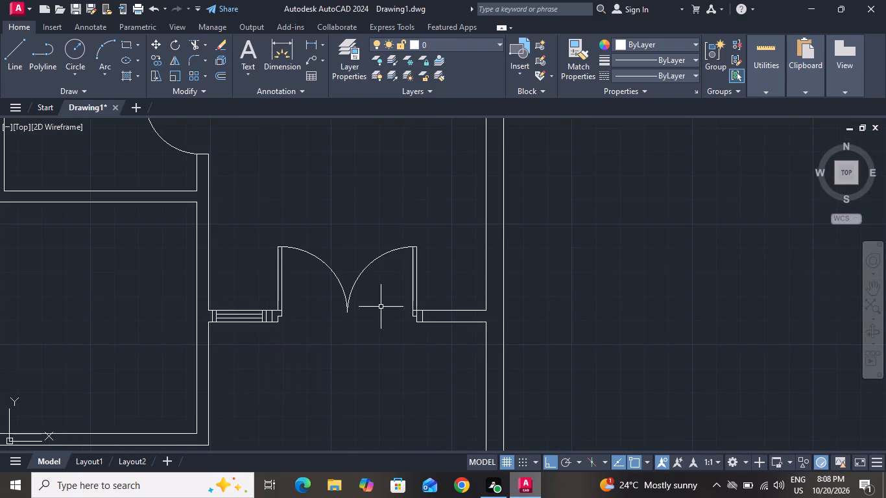
pyautogui.click(9, 50)
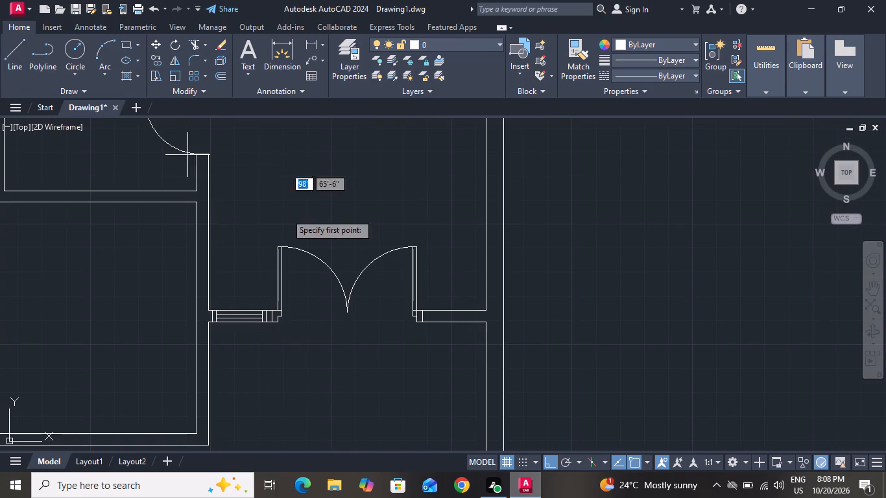
pyautogui.keyDown('ctrl'); pyautogui.scroll(3, 443, 311); pyautogui.keyUp('ctrl')
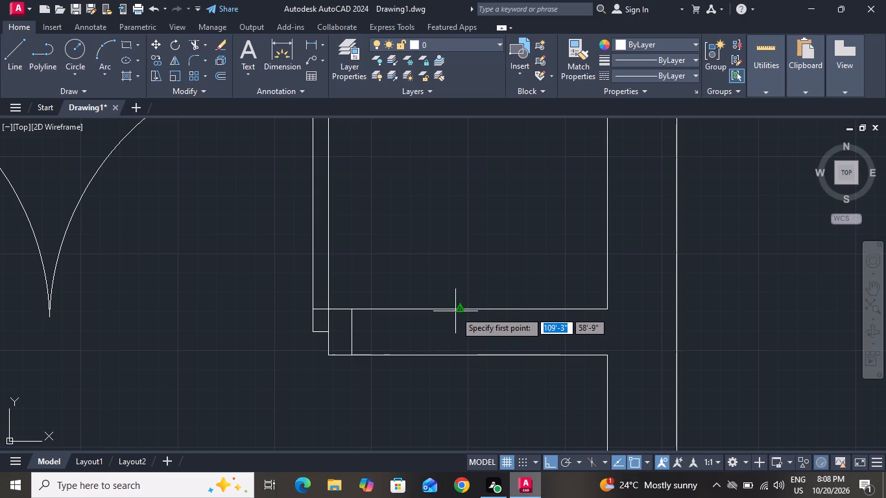
pyautogui.click(461, 311)
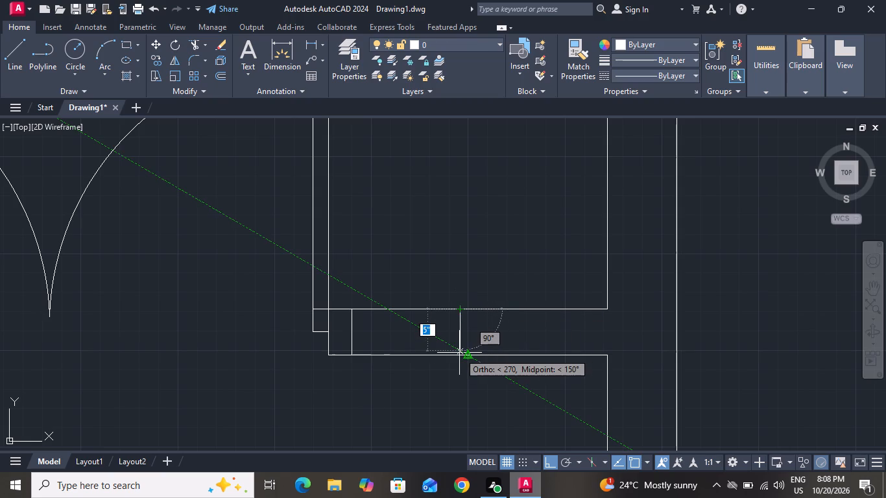
pyautogui.click(459, 356)
pyautogui.rightClick(459, 356)
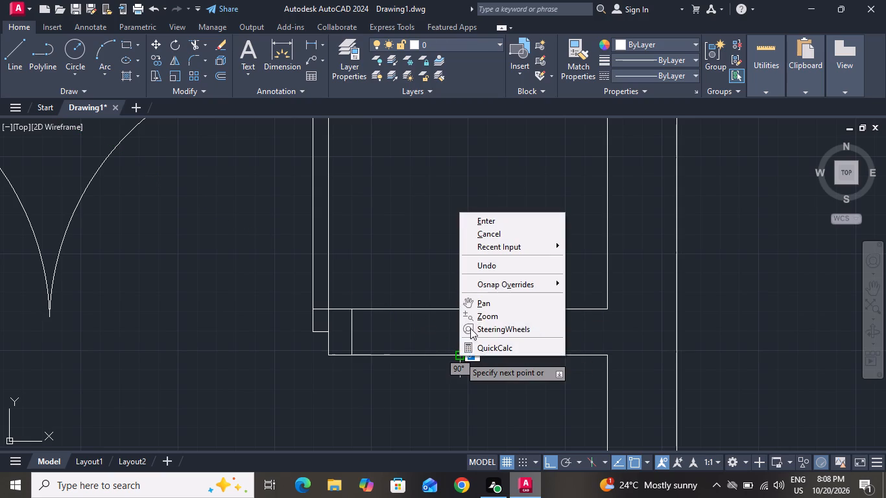
pyautogui.click(499, 232)
# Offset the vertical middle line in the wall right of the double door by 1' to both sides.
pyautogui.write('o')
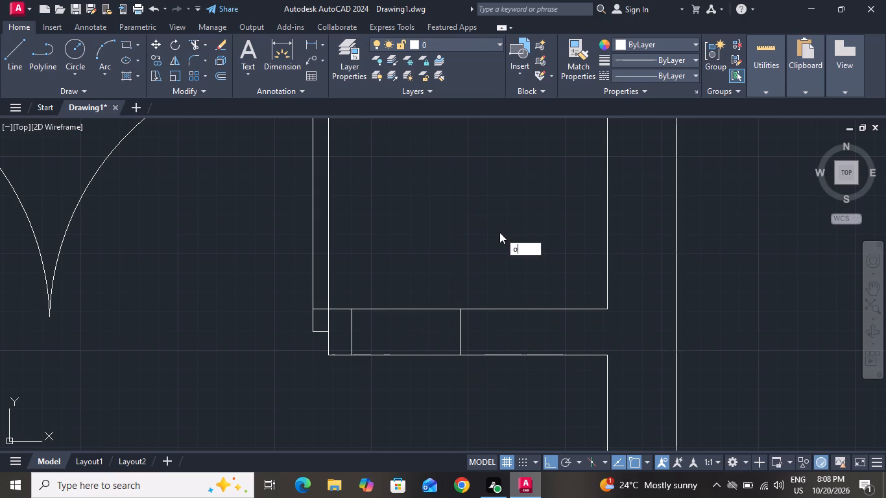
pyautogui.press('space')
pyautogui.write("1'")
pyautogui.press('Return')
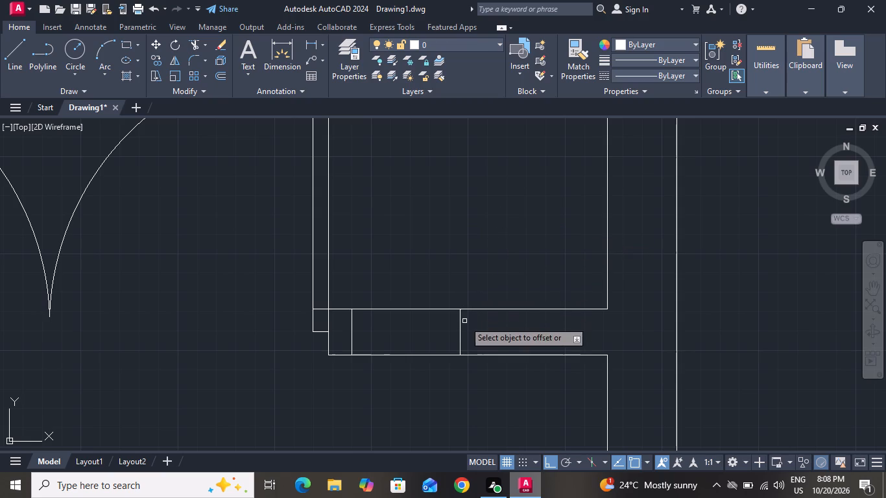
pyautogui.moveTo(461, 324); pyautogui.dragTo(442, 326)
pyautogui.moveTo(442, 326); pyautogui.dragTo(453, 333)
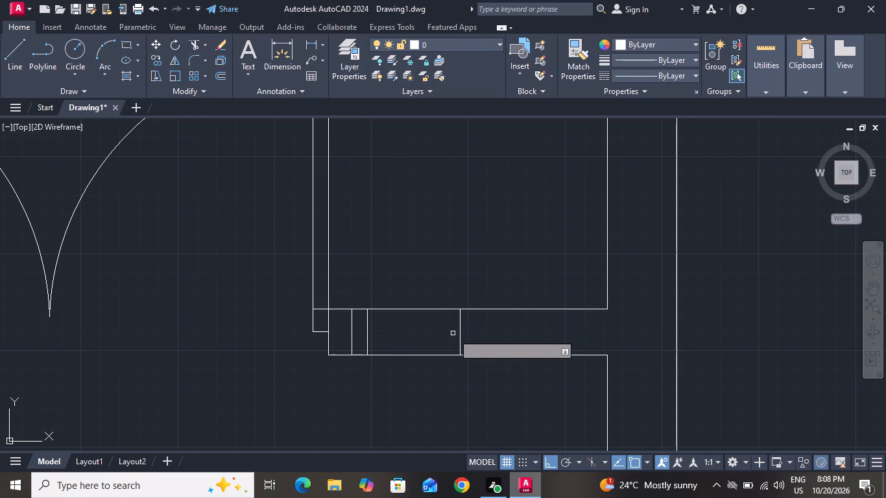
pyautogui.moveTo(453, 333); pyautogui.dragTo(461, 331)
pyautogui.doubleClick(461, 331)
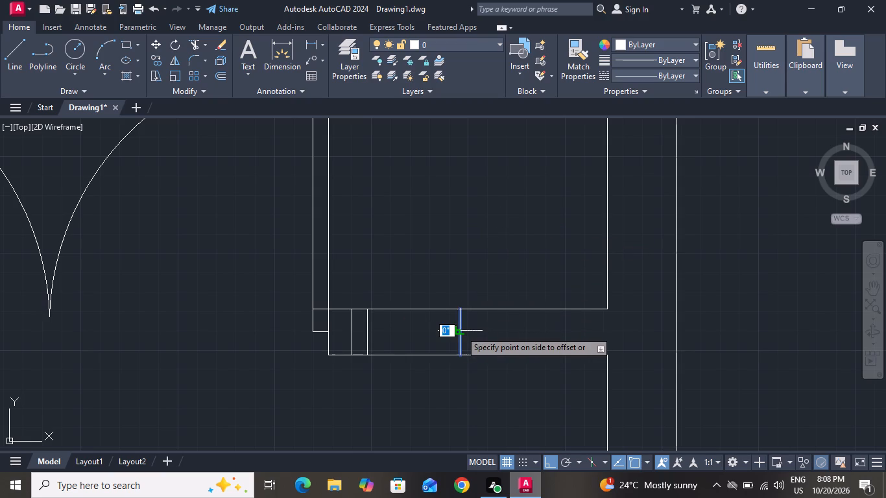
pyautogui.click(461, 331)
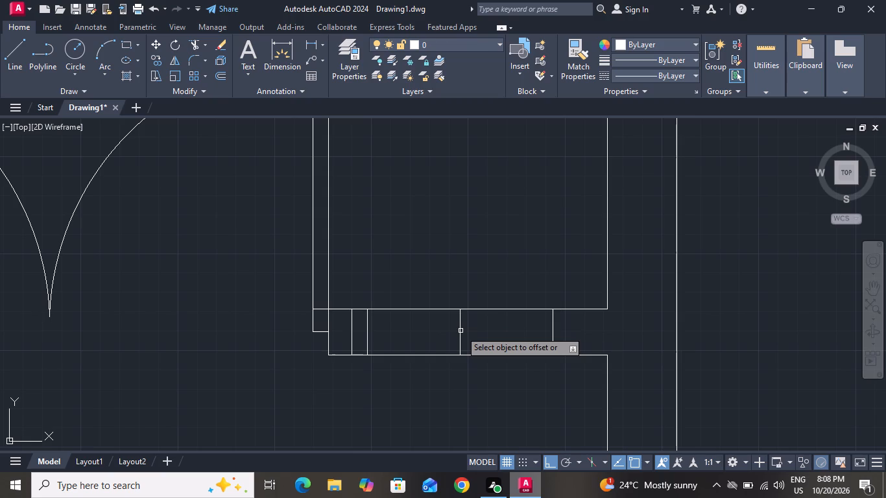
pyautogui.rightClick(461, 331)
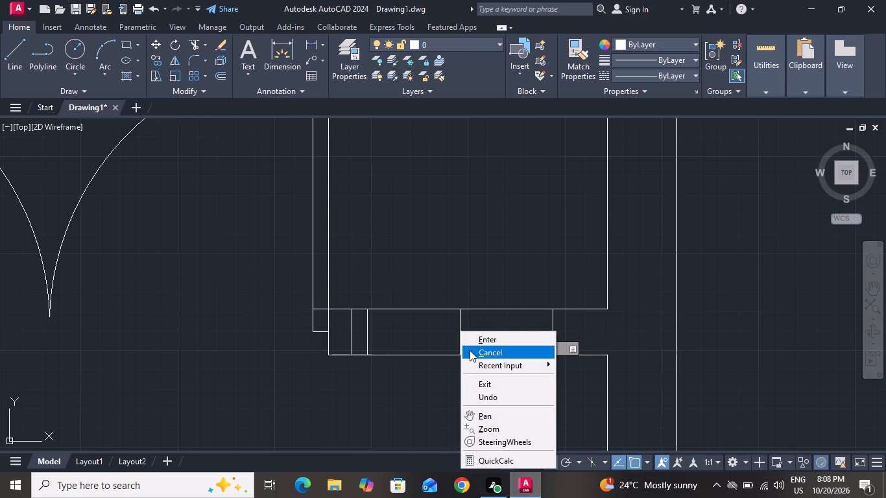
pyautogui.click(470, 350)
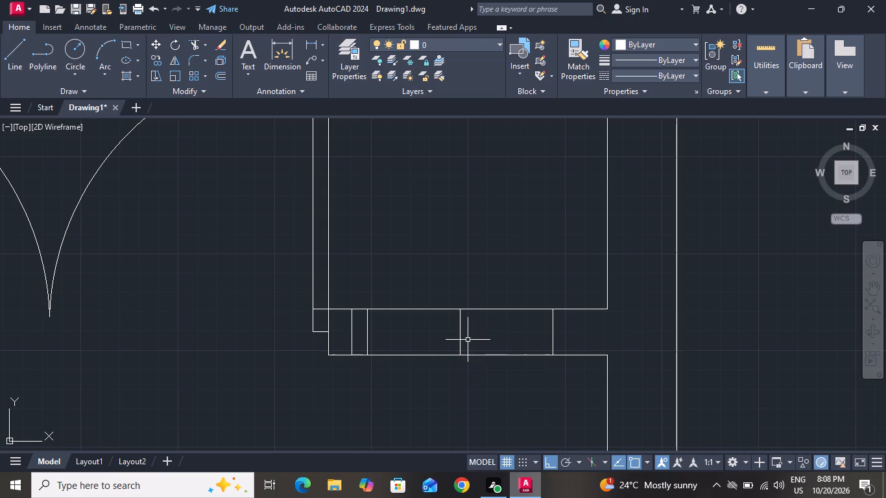
# Offset the rightmost vertical window line in the wall section right of the double door by 2" outward to the right.
pyautogui.write('o 2"')
pyautogui.press('Return')
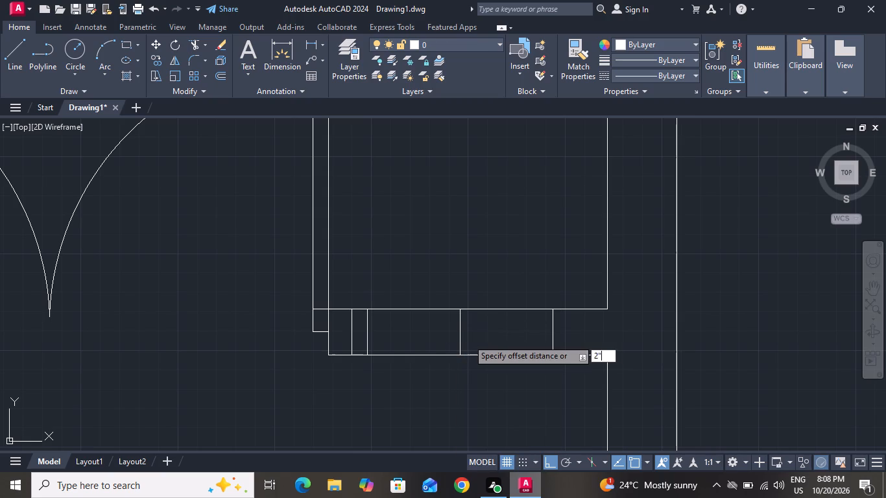
pyautogui.click(552, 322)
pyautogui.click(578, 322)
pyautogui.rightClick(578, 322)
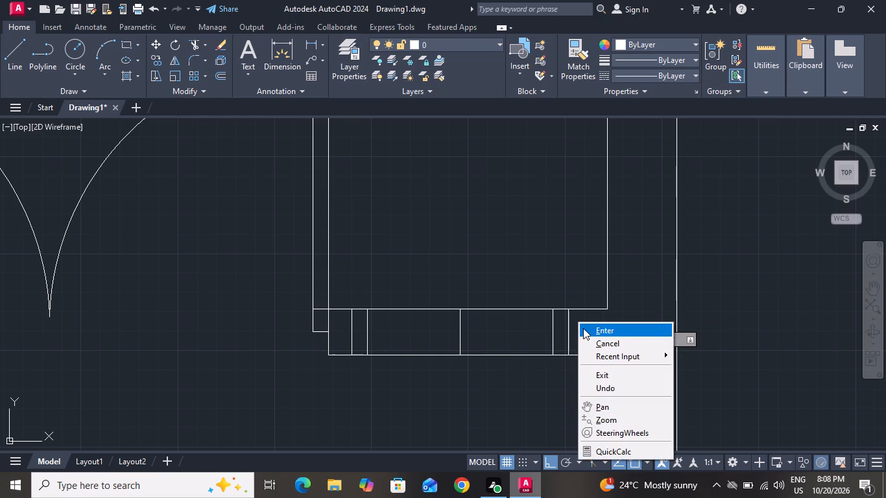
pyautogui.click(593, 337)
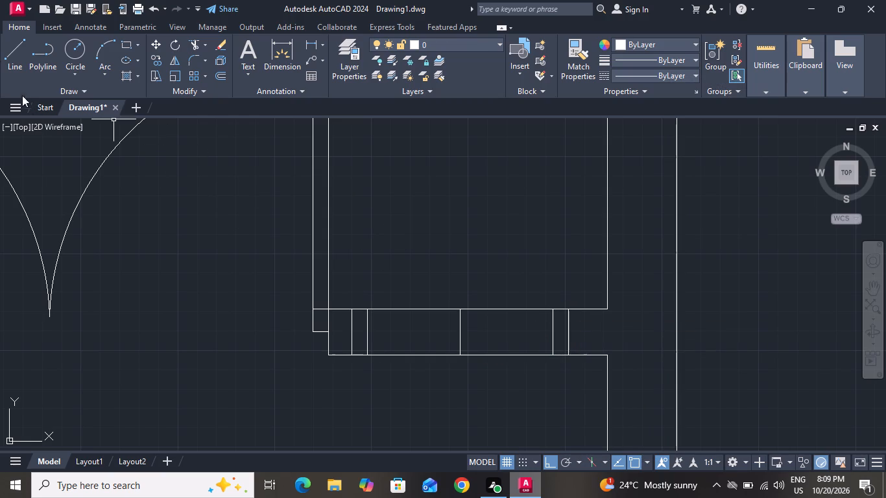
# Draw a 2' horizontal line along the wall's middle, joining the midpoints of the two inner frame lines right of the double door.
pyautogui.click(8, 51)
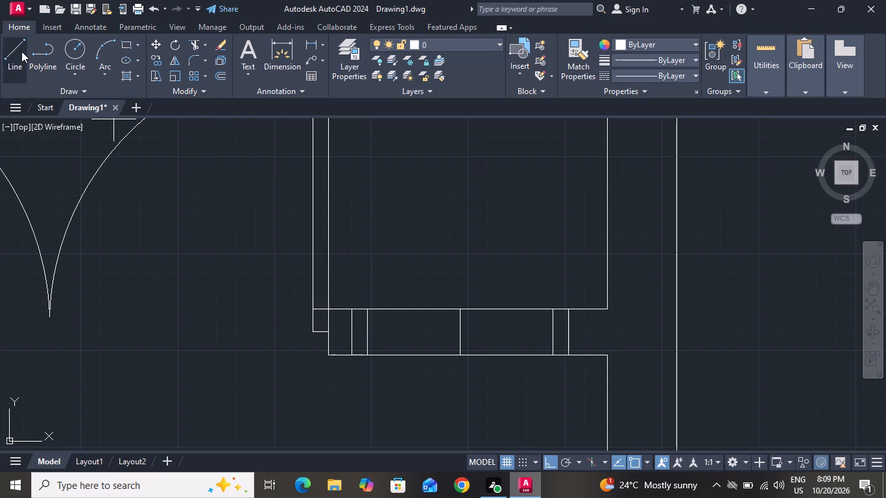
pyautogui.click(14, 50)
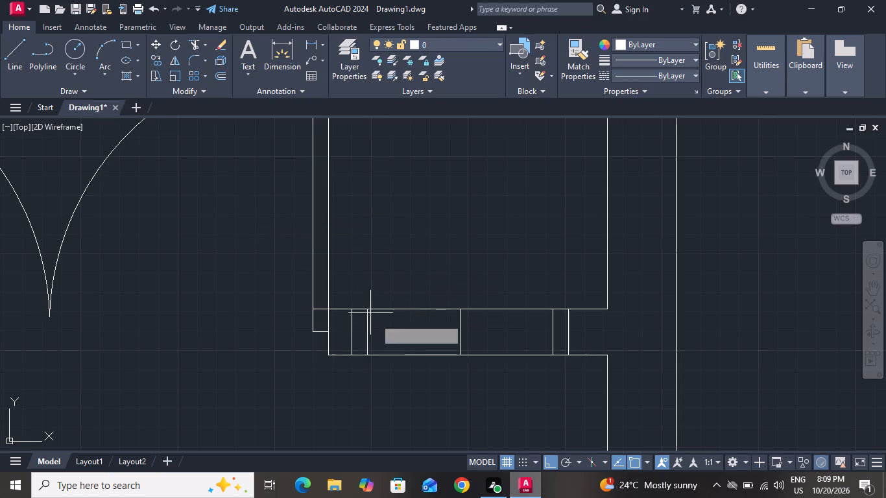
pyautogui.click(368, 329)
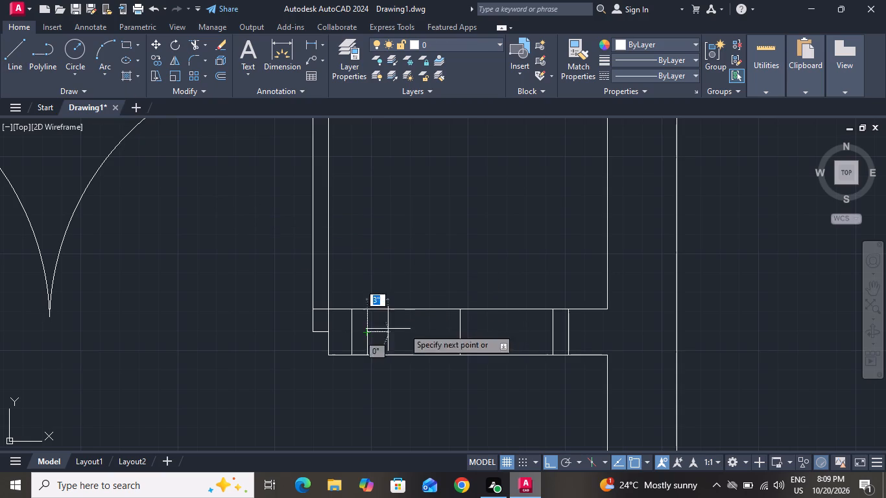
pyautogui.click(550, 331)
pyautogui.rightClick(550, 331)
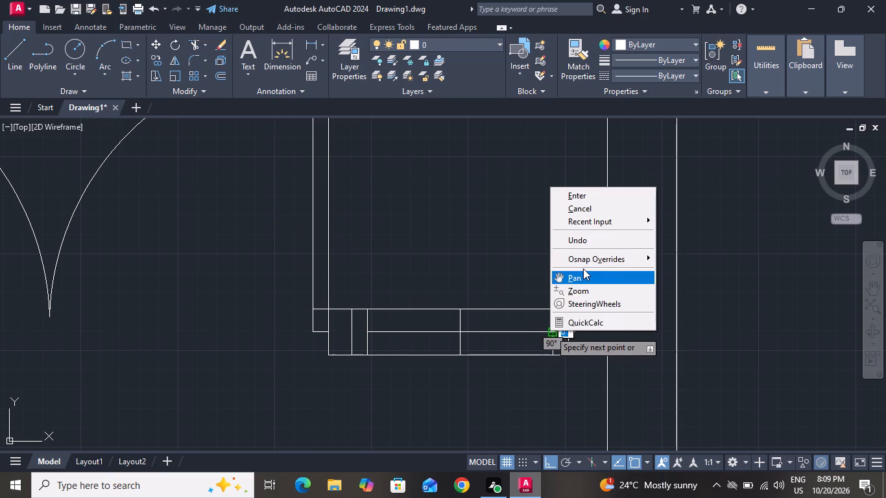
pyautogui.click(587, 210)
# Offset the horizontal middle line in the right wall section by 1" both above and below.
pyautogui.write('o 1')
pyautogui.hotkey('shift', '"')
pyautogui.press('Return')
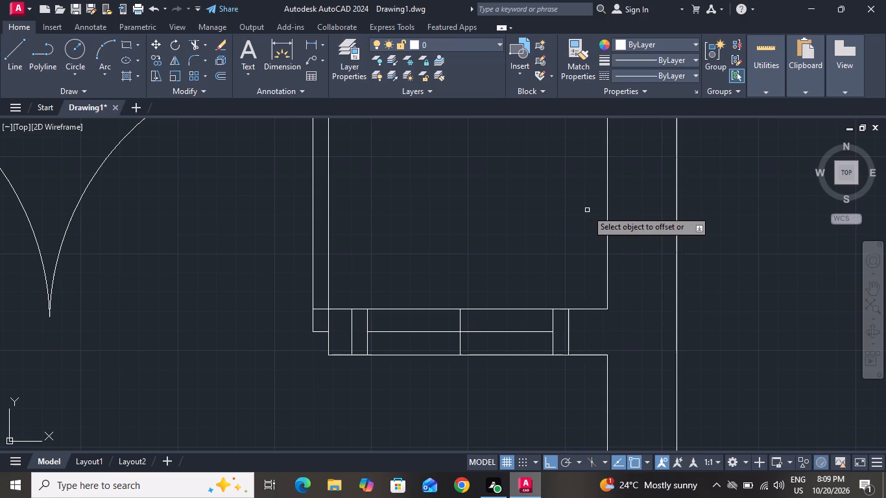
pyautogui.click(527, 332)
pyautogui.click(526, 319)
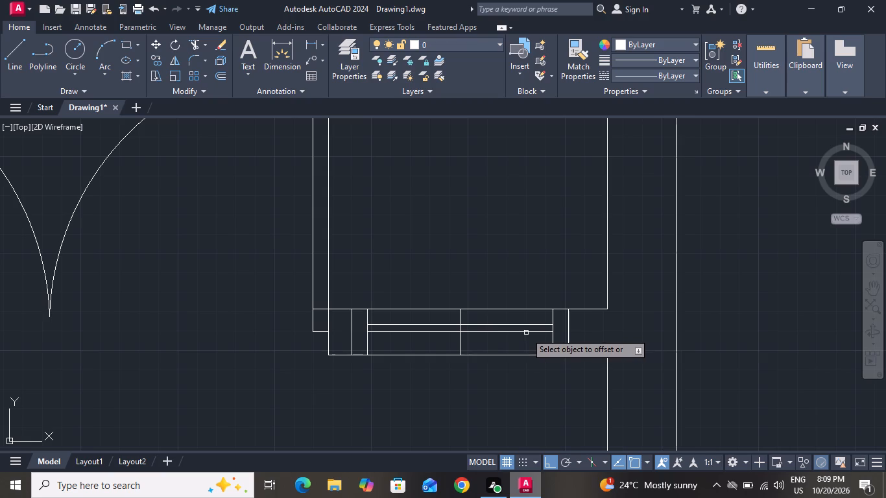
pyautogui.click(526, 333)
pyautogui.click(526, 339)
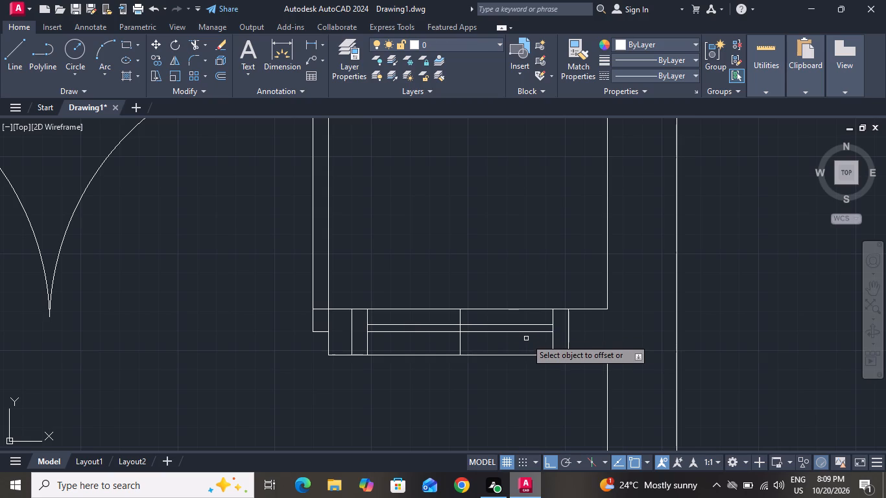
pyautogui.click(521, 332)
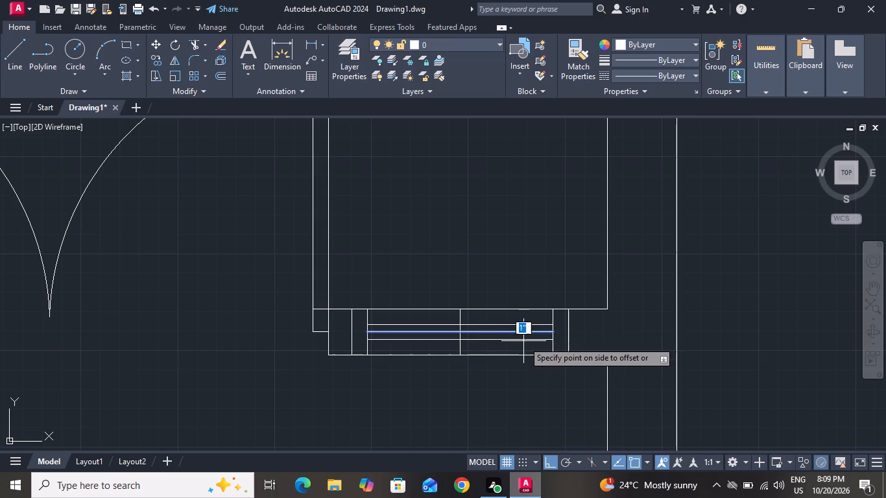
pyautogui.click(523, 341)
pyautogui.rightClick(523, 341)
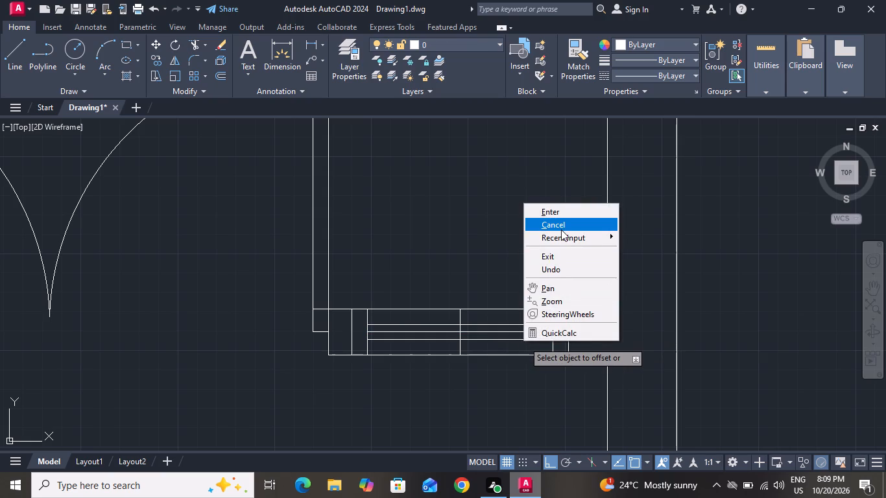
pyautogui.click(561, 230)
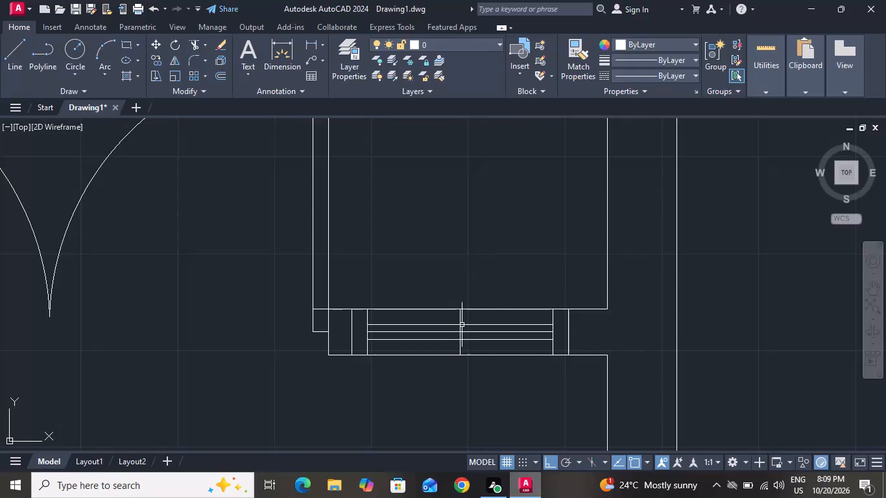
# Delete the vertical construction line and the horizontal middle line in the wall section right of the double door.
pyautogui.keyDown('ctrl'); pyautogui.scroll(4, 462, 326); pyautogui.keyUp('ctrl')
pyautogui.click(453, 350)
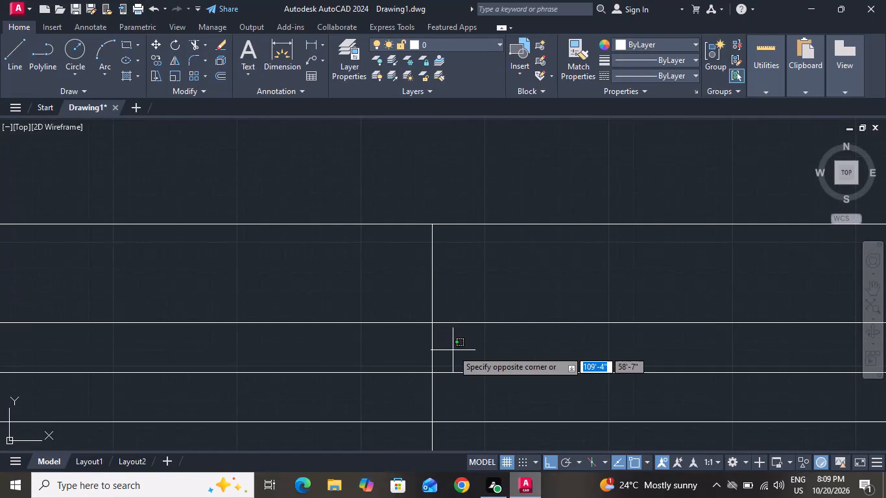
pyautogui.click(420, 392)
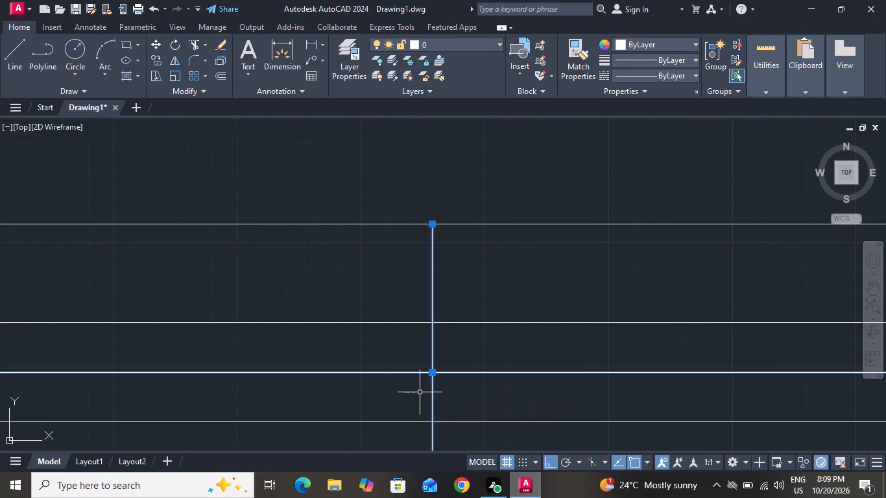
pyautogui.press('Delete')
# Draw a short horizontal line across the vertical wall left of the double door, level with the window wall's upper line.
pyautogui.keyDown('ctrl'); pyautogui.scroll(-6, 420, 392); pyautogui.keyUp('ctrl')
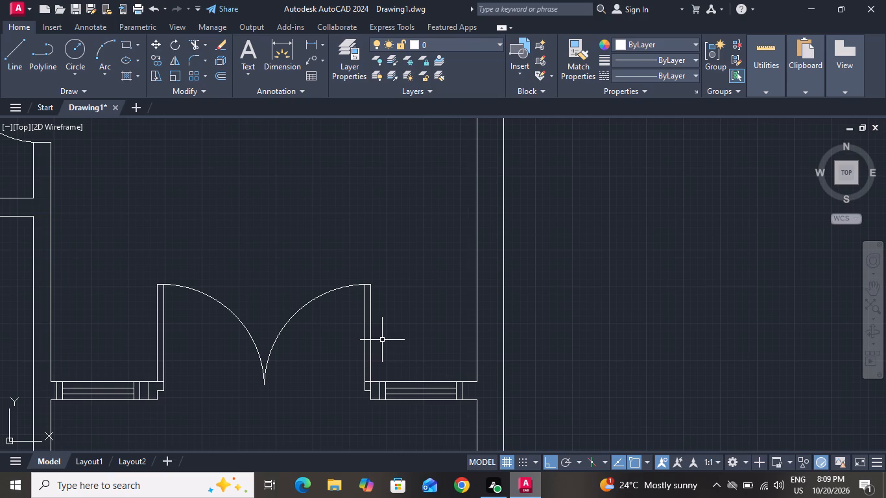
pyautogui.keyDown('ctrl'); pyautogui.scroll(-2, 145, 166); pyautogui.keyUp('ctrl')
pyautogui.keyDown('ctrl'); pyautogui.scroll(1, 145, 166); pyautogui.keyUp('ctrl')
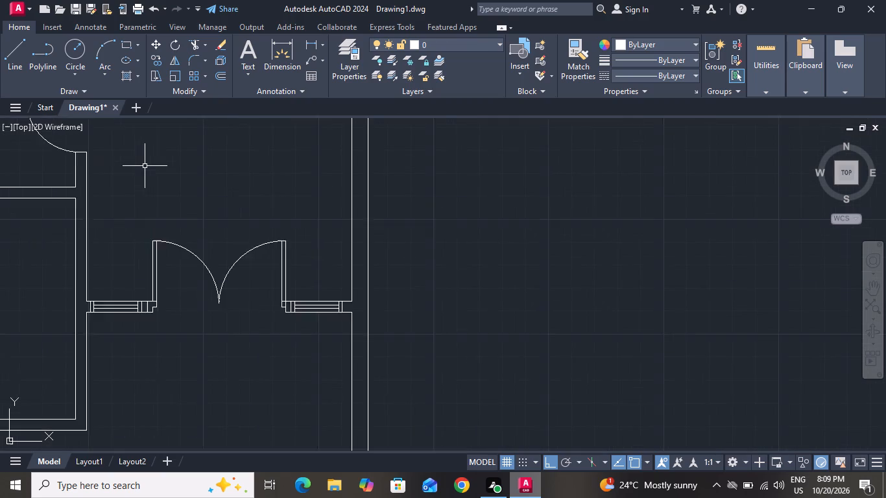
pyautogui.keyDown('ctrl'); pyautogui.scroll(-2, 145, 166); pyautogui.keyUp('ctrl')
pyautogui.keyDown('ctrl'); pyautogui.scroll(3, 108, 233); pyautogui.keyUp('ctrl')
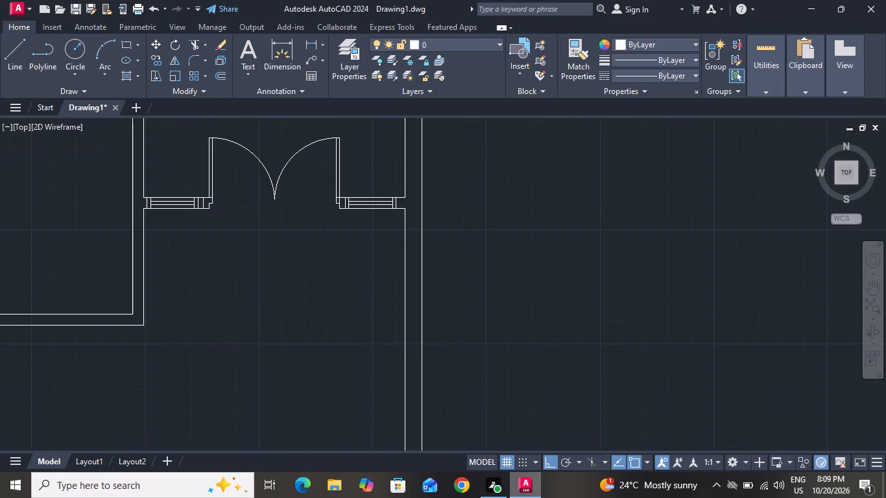
pyautogui.click(16, 49)
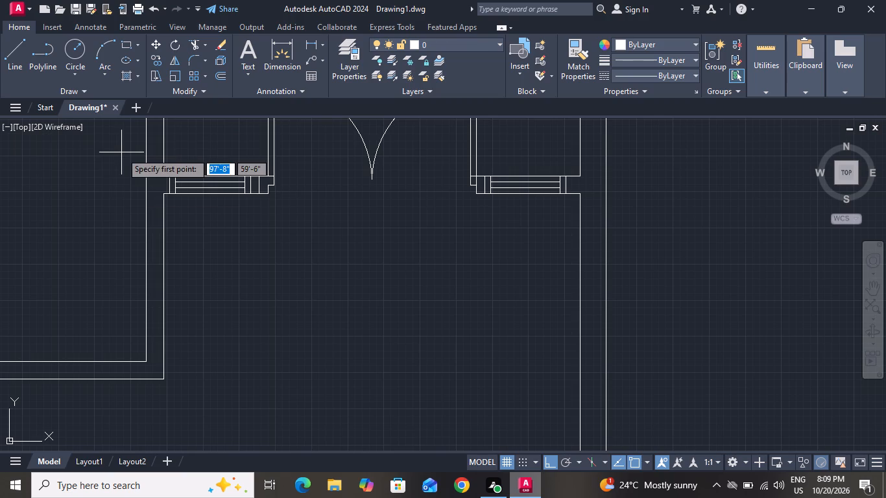
pyautogui.click(162, 178)
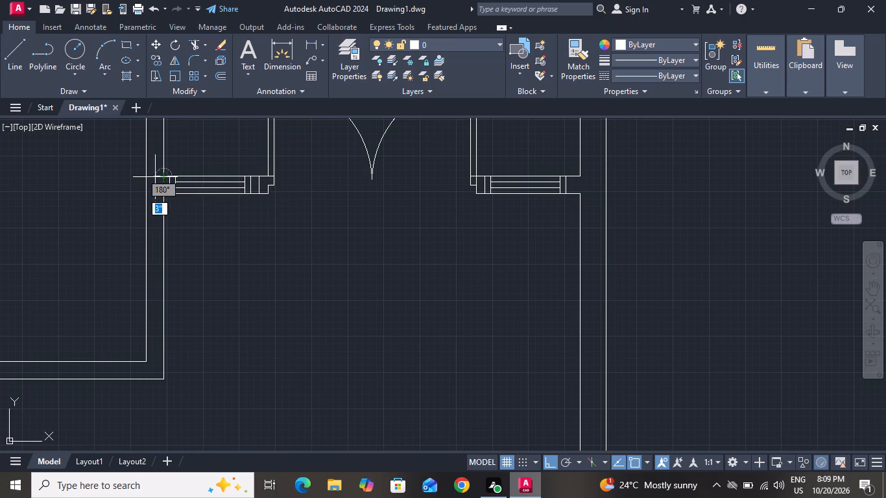
pyautogui.click(147, 177)
pyautogui.rightClick(147, 177)
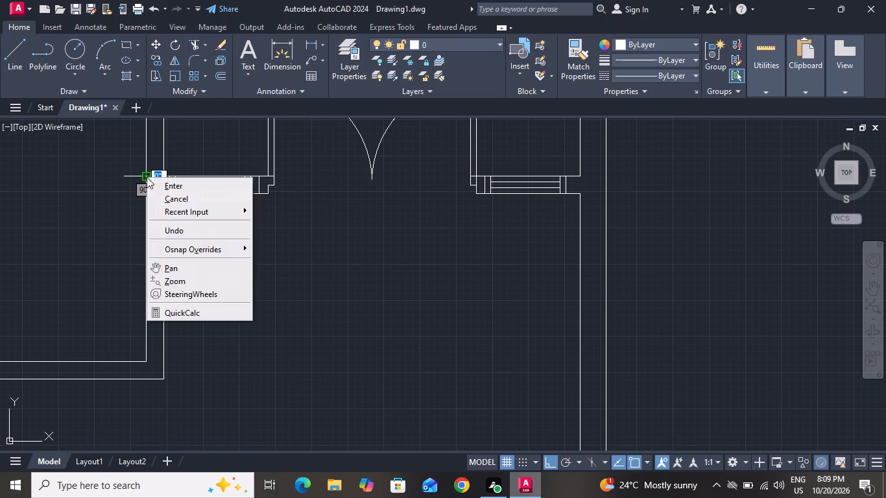
pyautogui.click(165, 193)
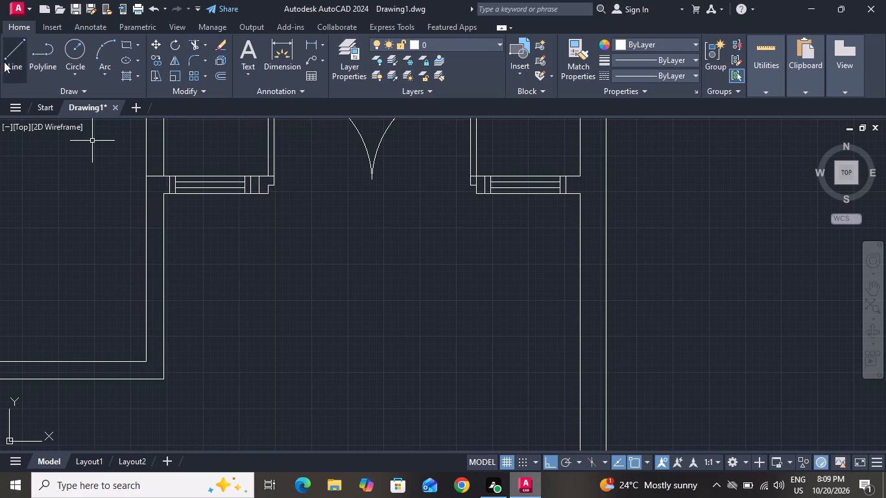
# Draw a second horizontal line across the same vertical wall, about halfway between the window wall and the wall's lower corner.
pyautogui.click(18, 46)
pyautogui.moveTo(18, 46); pyautogui.dragTo(26, 71)
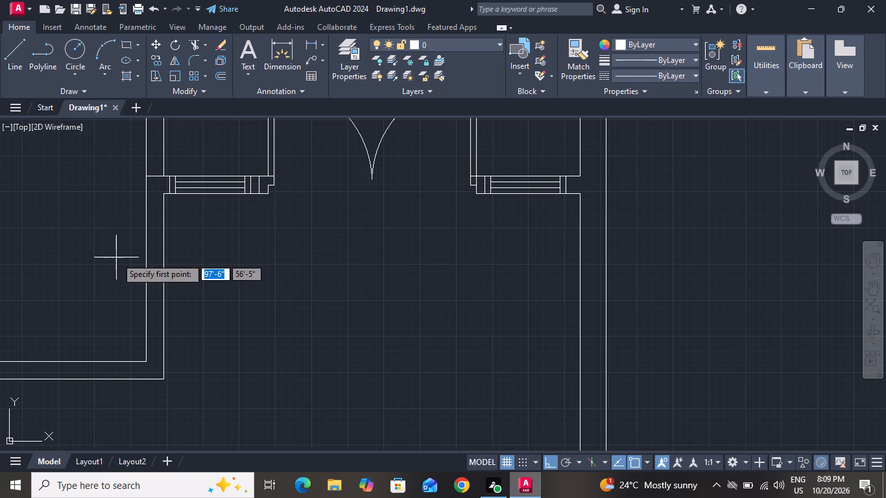
pyautogui.click(147, 279)
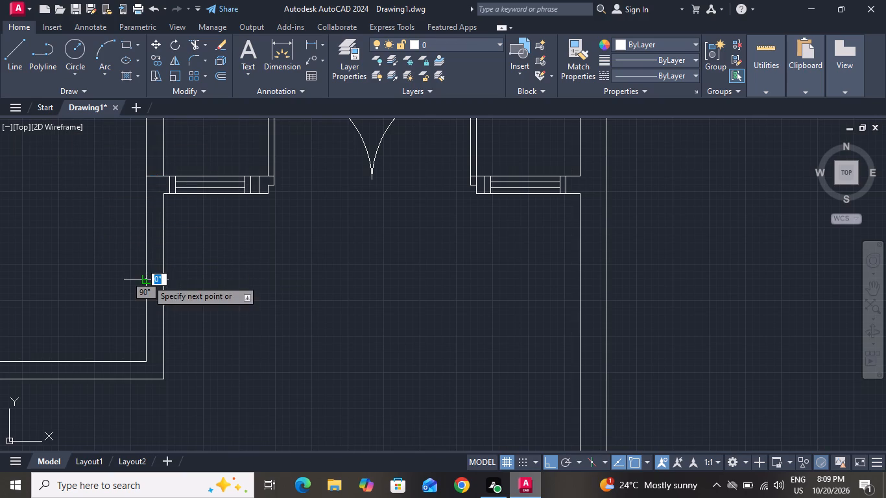
pyautogui.click(147, 279)
pyautogui.click(162, 279)
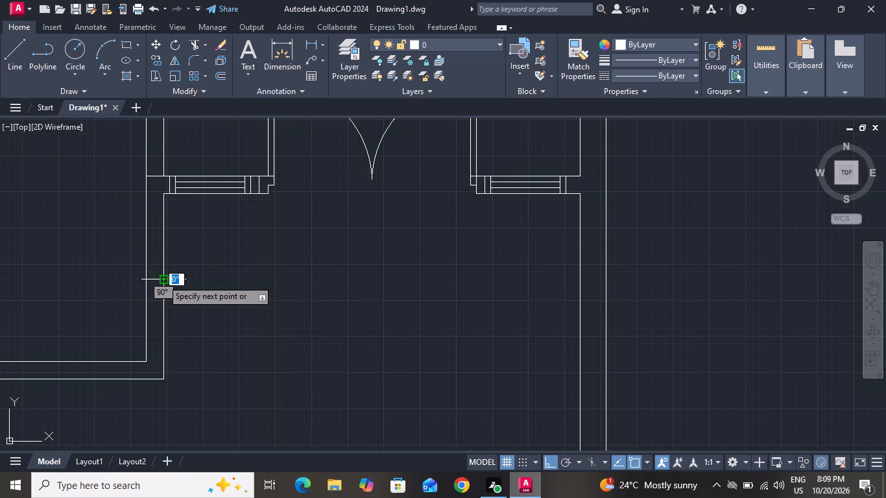
pyautogui.rightClick(162, 279)
pyautogui.click(166, 298)
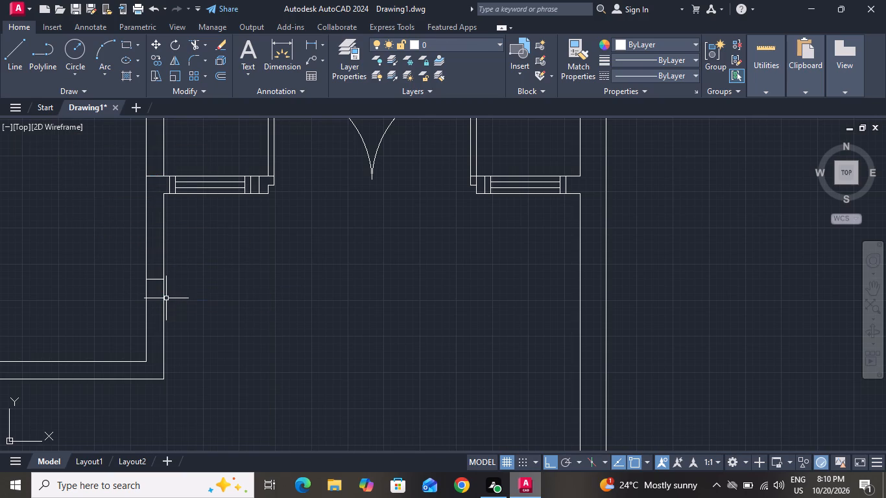
# Offset the short horizontal line in the vertical wall left of the double door by 2' both above and below.
pyautogui.press('o')
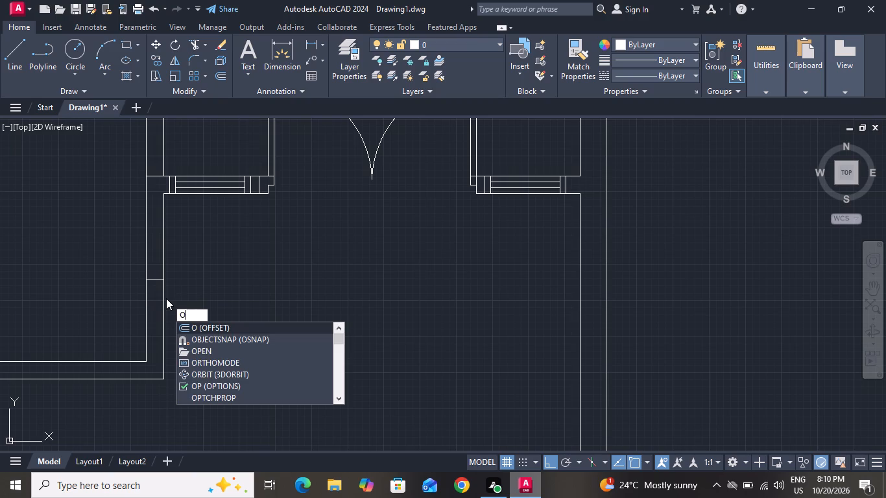
pyautogui.press('space')
pyautogui.press('3')
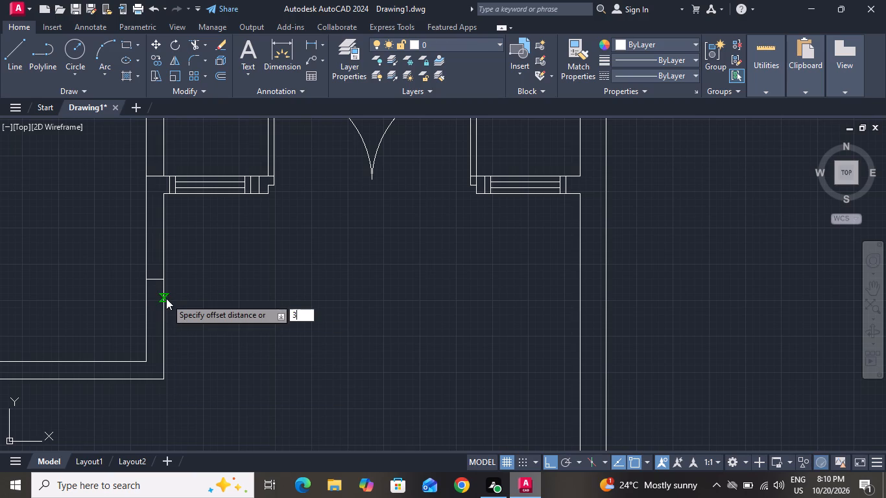
pyautogui.press('BackSpace')
pyautogui.write("2'")
pyautogui.press('Return')
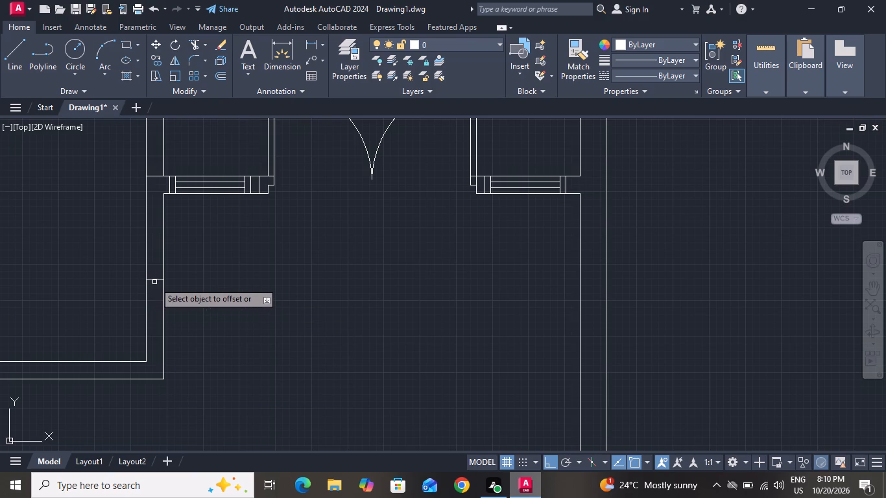
pyautogui.click(155, 281)
pyautogui.click(156, 248)
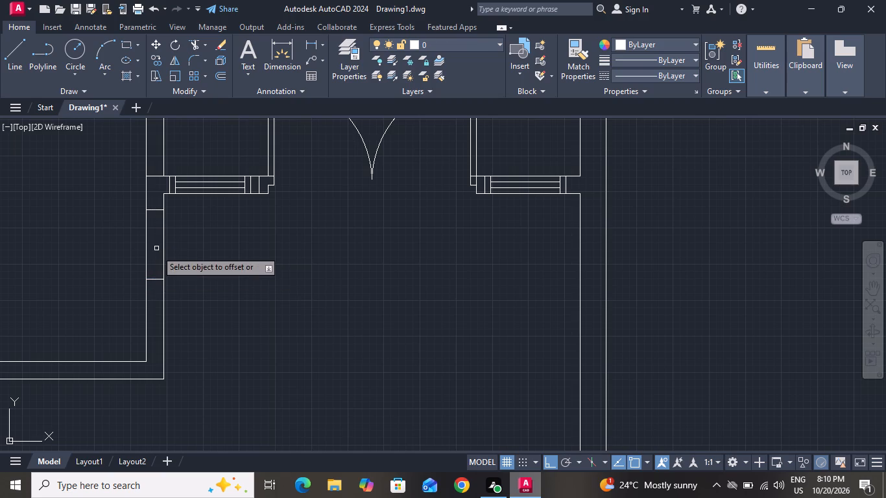
pyautogui.click(156, 279)
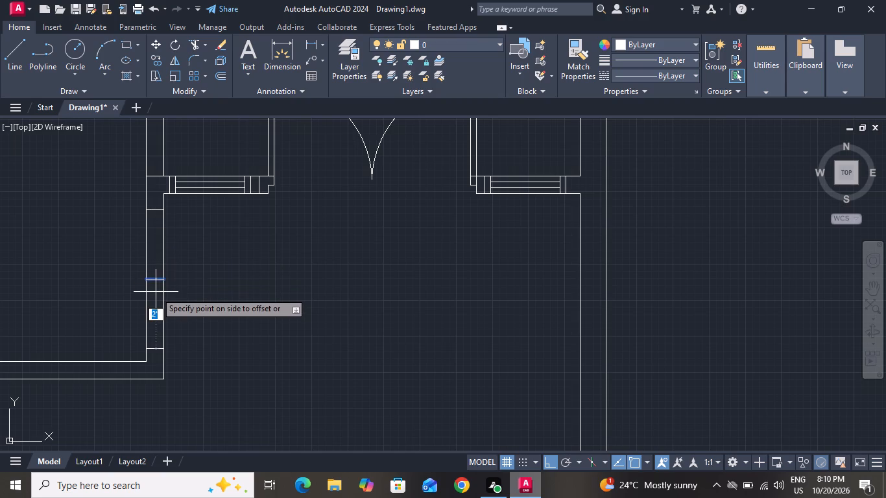
pyautogui.click(156, 292)
pyautogui.rightClick(156, 292)
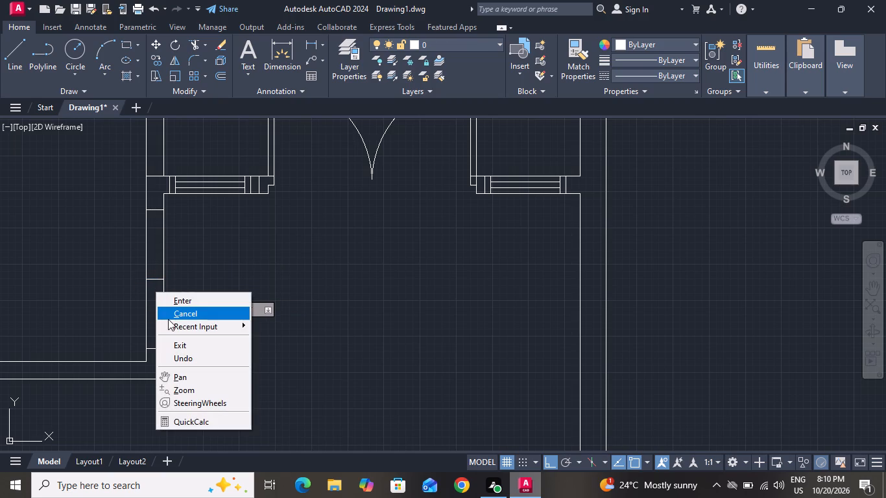
pyautogui.click(168, 319)
# Offset the upper of the three short lines 2" upward and the lower one 2" downward in the same vertical wall.
pyautogui.write('o 2"')
pyautogui.press('Return')
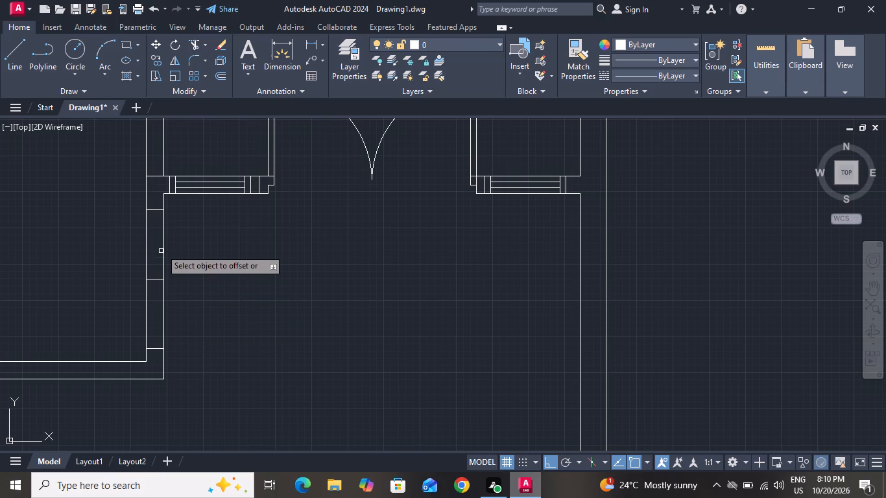
pyautogui.click(154, 211)
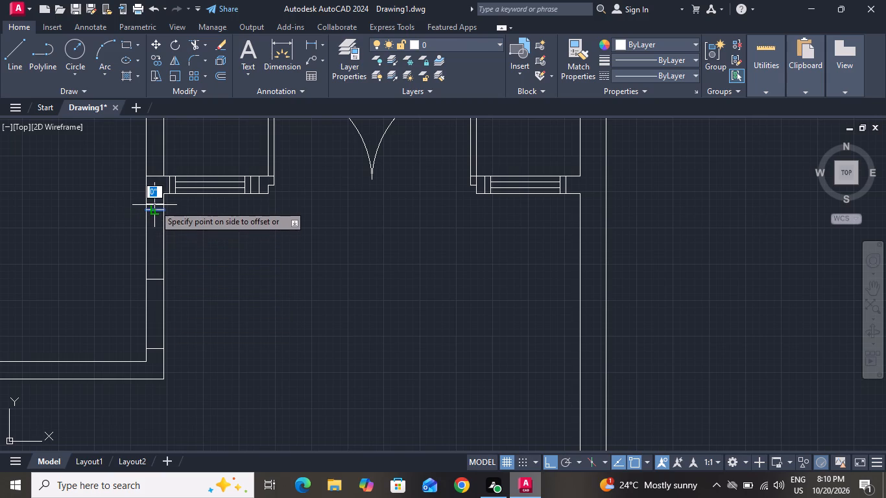
pyautogui.click(154, 205)
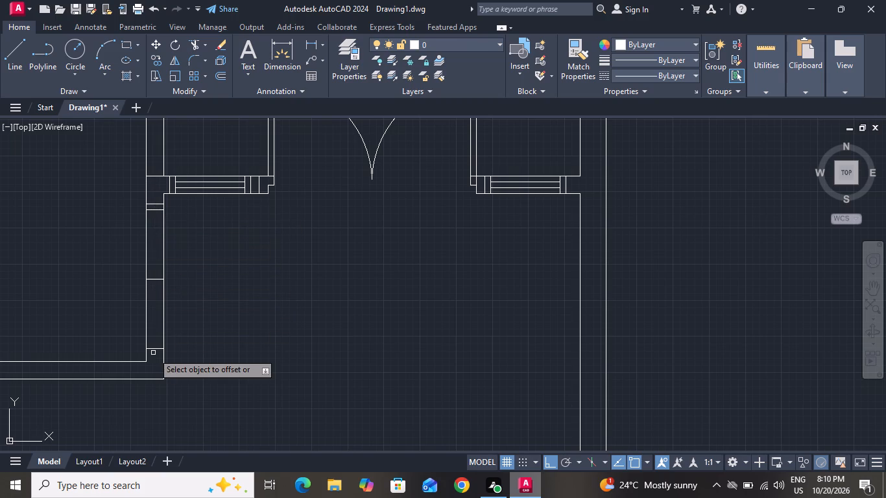
pyautogui.click(154, 350)
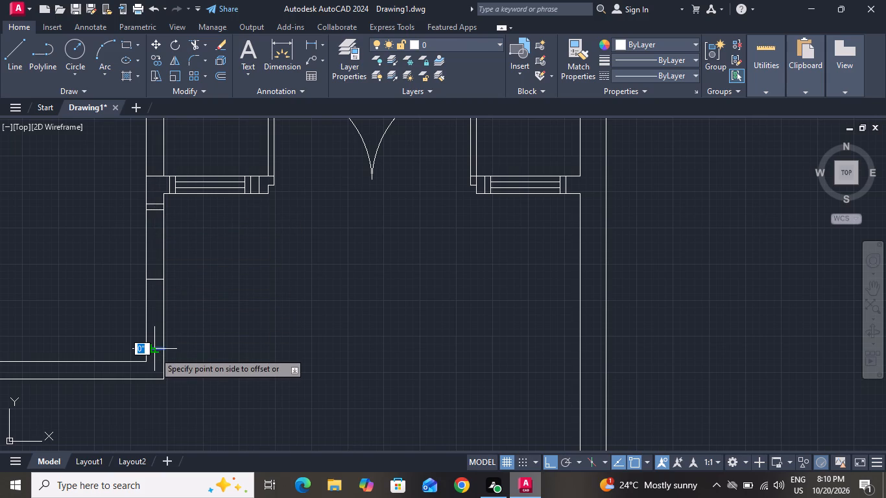
pyautogui.click(154, 364)
pyautogui.rightClick(154, 364)
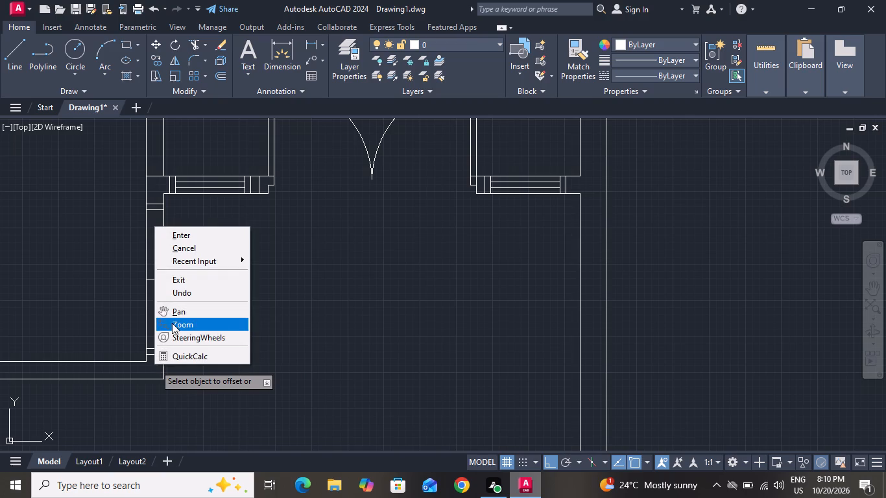
pyautogui.click(185, 242)
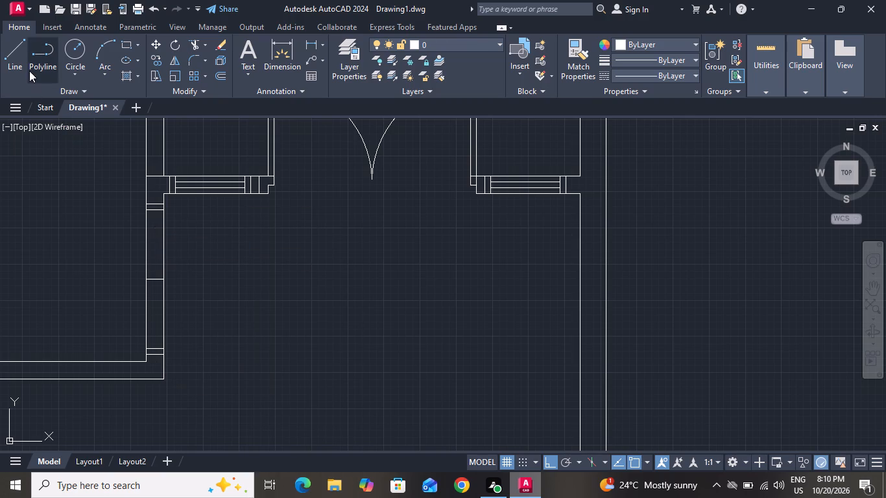
# Draw a vertical line along the wall's centre, joining the midpoints of the window opening's inner top and bottom lines.
pyautogui.click(9, 49)
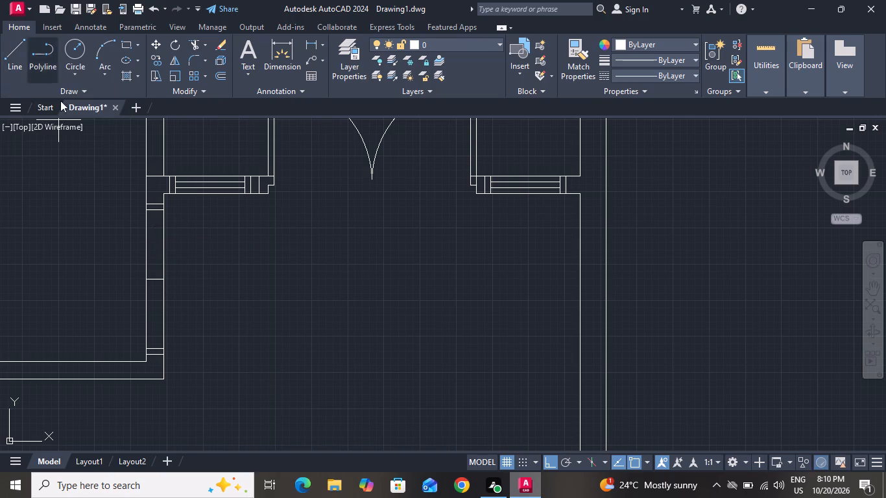
pyautogui.click(154, 211)
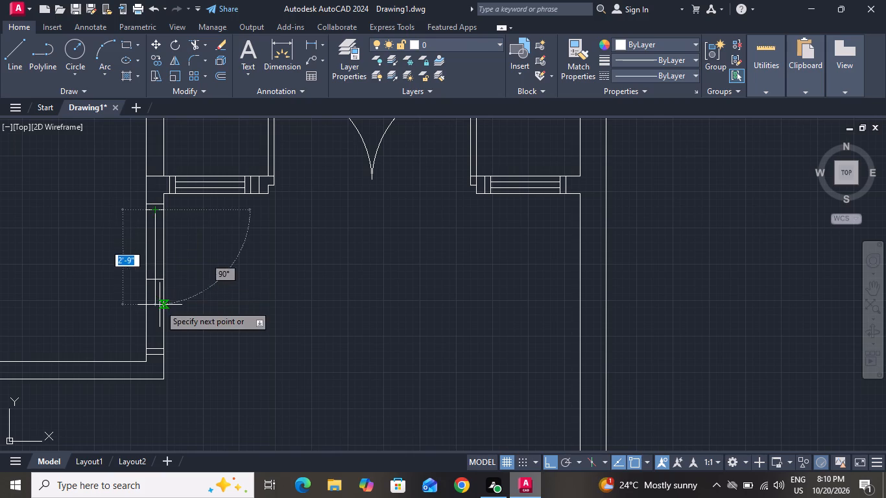
pyautogui.click(156, 348)
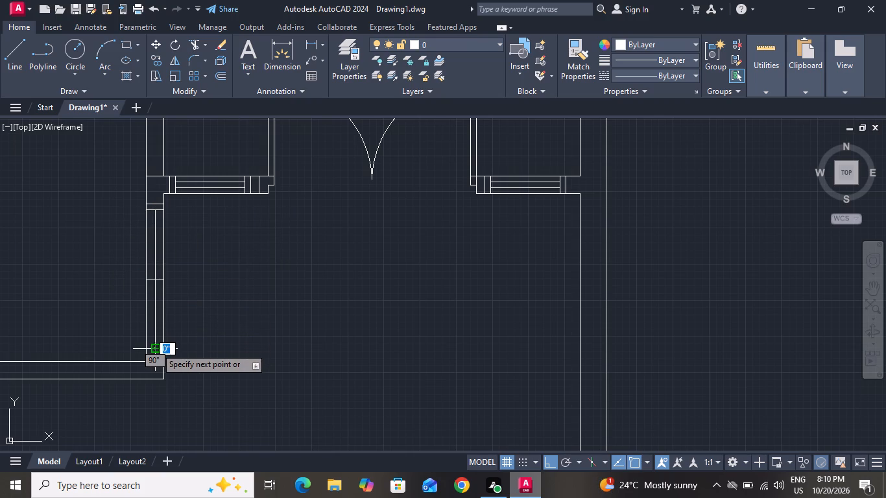
pyautogui.rightClick(156, 348)
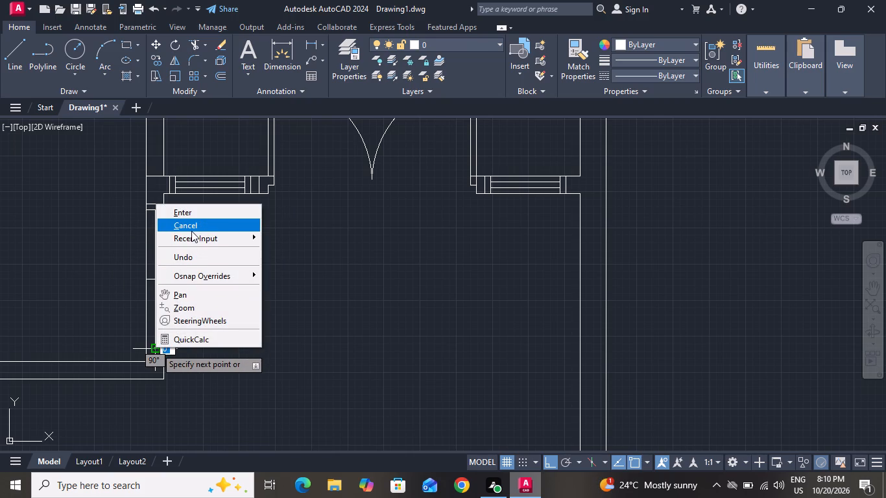
pyautogui.click(191, 231)
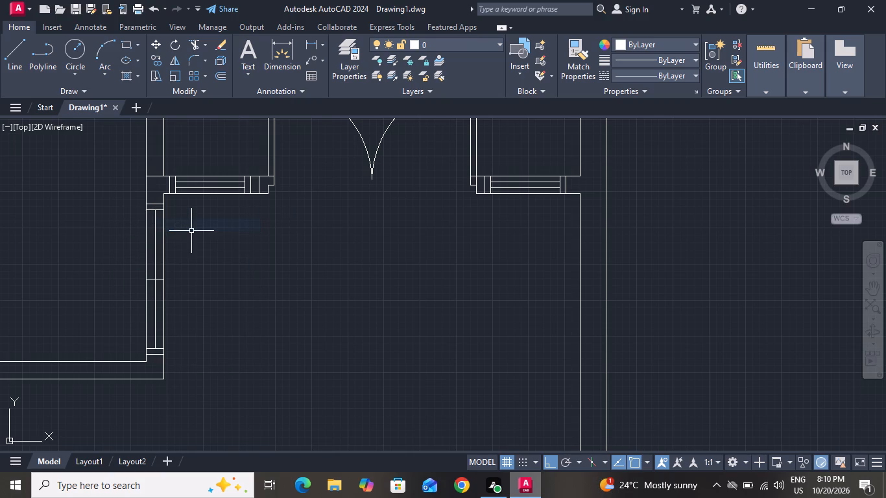
# Offset the window opening's vertical centre line by 1" to both sides.
pyautogui.write('o 1"')
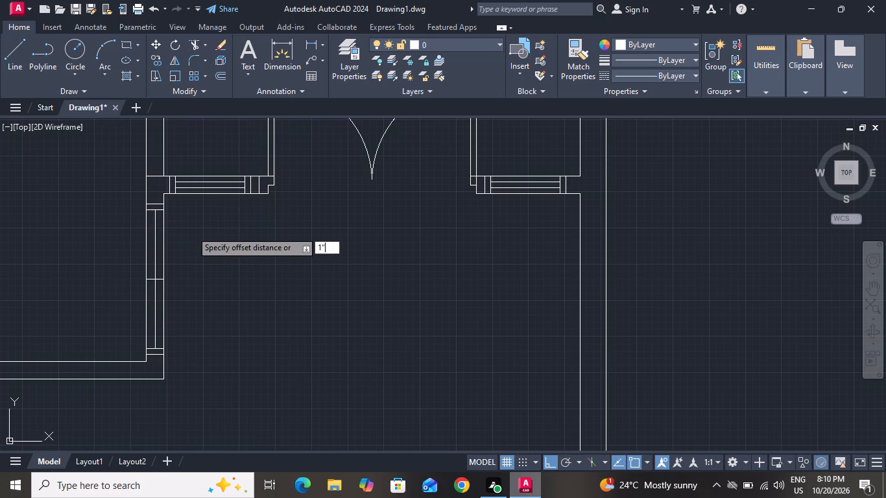
pyautogui.press('Return')
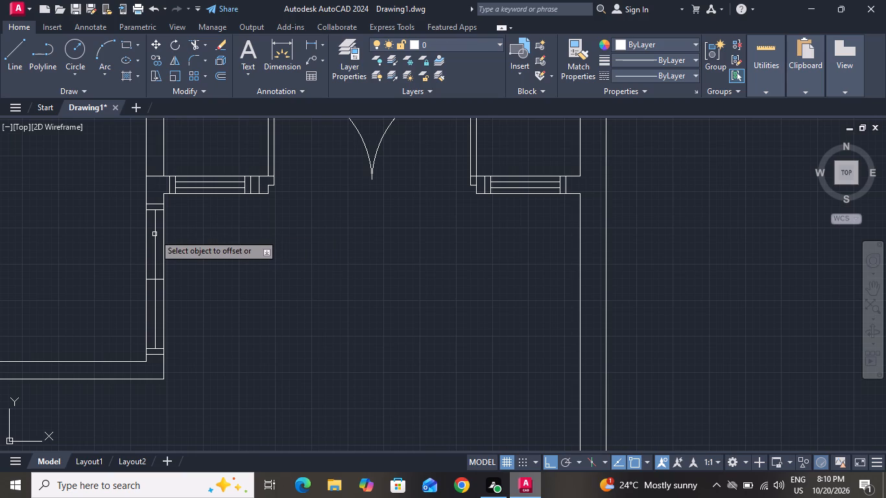
pyautogui.click(154, 234)
pyautogui.click(181, 237)
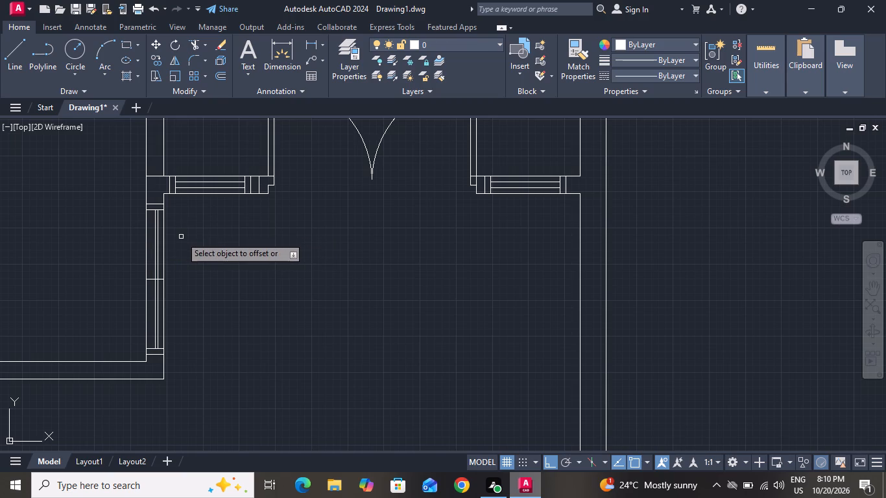
pyautogui.keyDown('ctrl'); pyautogui.scroll(3, 141, 242); pyautogui.keyUp('ctrl')
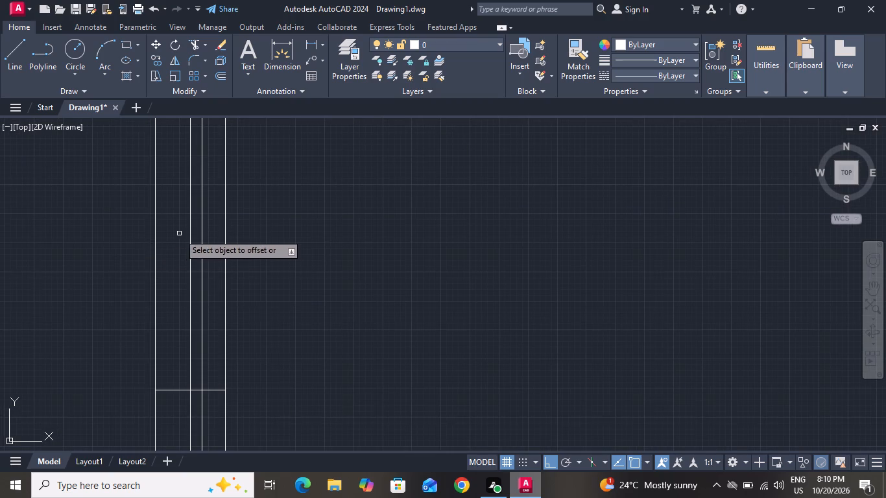
pyautogui.click(189, 231)
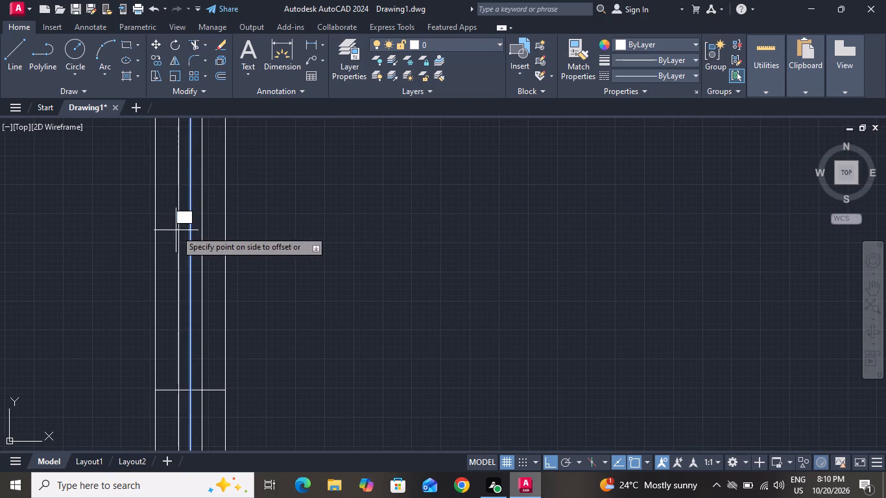
pyautogui.click(176, 230)
pyautogui.rightClick(176, 230)
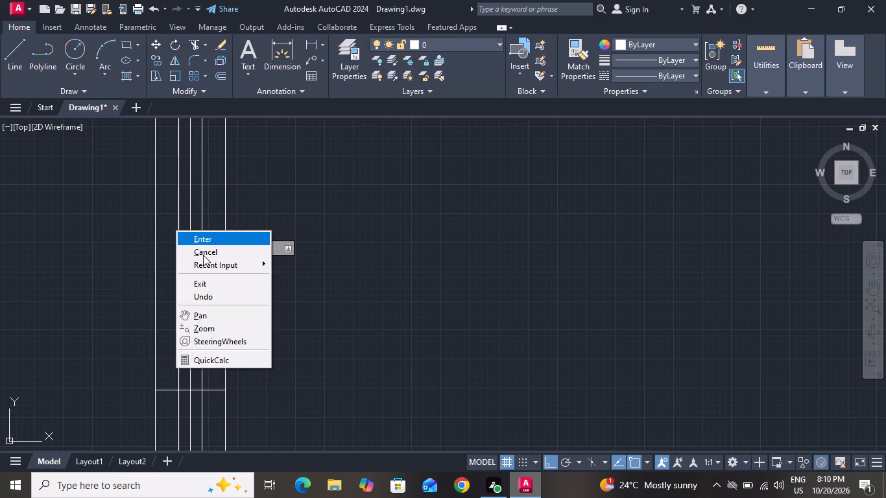
pyautogui.click(203, 255)
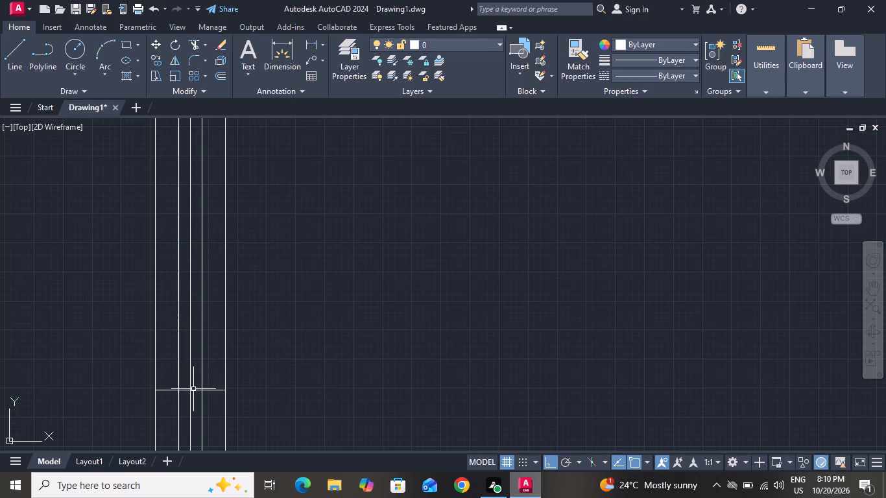
# Delete the vertical centre line and the horizontal middle line inside the new window opening.
pyautogui.keyDown('ctrl'); pyautogui.scroll(2, 180, 425); pyautogui.keyUp('ctrl')
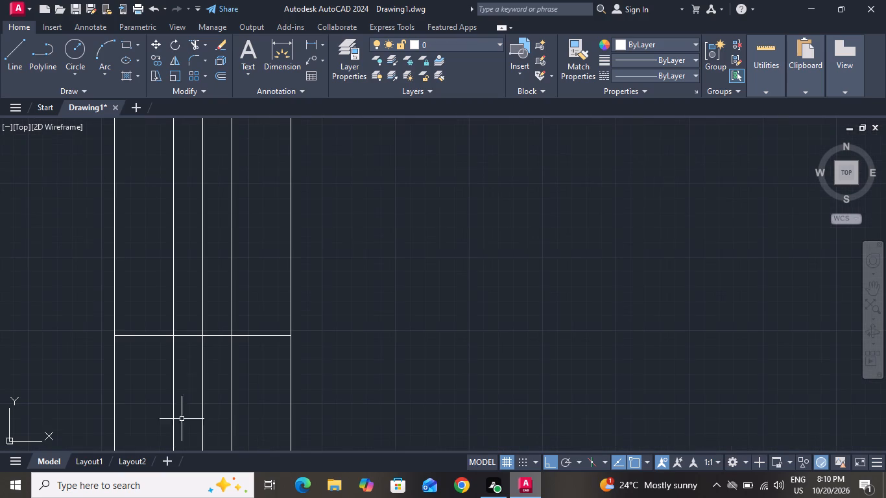
pyautogui.click(215, 322)
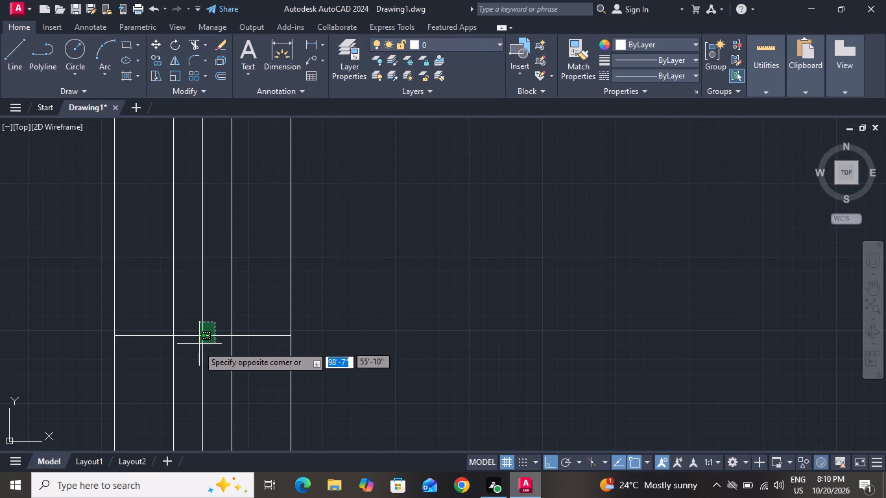
pyautogui.click(189, 354)
pyautogui.press('Delete')
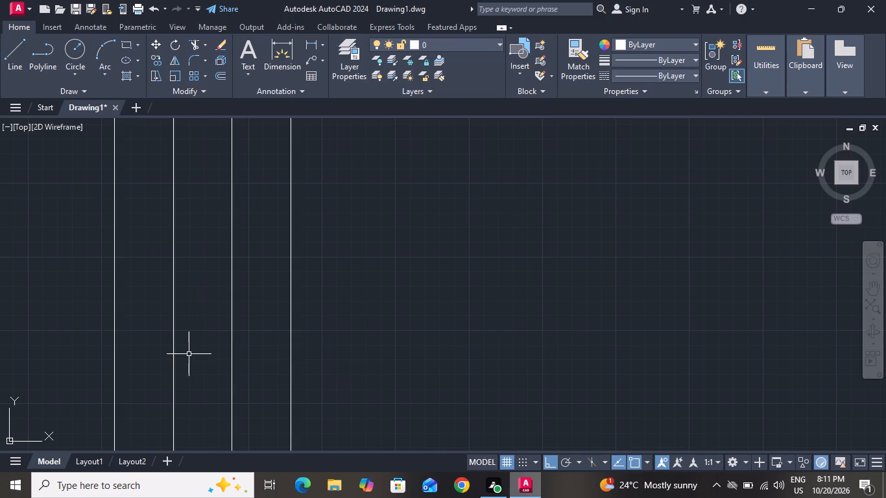
# Draw a rectangle about 4' wide and 1'-8" high in the open area of the large room above the double door.
pyautogui.keyDown('ctrl'); pyautogui.scroll(-4, 189, 354); pyautogui.keyUp('ctrl')
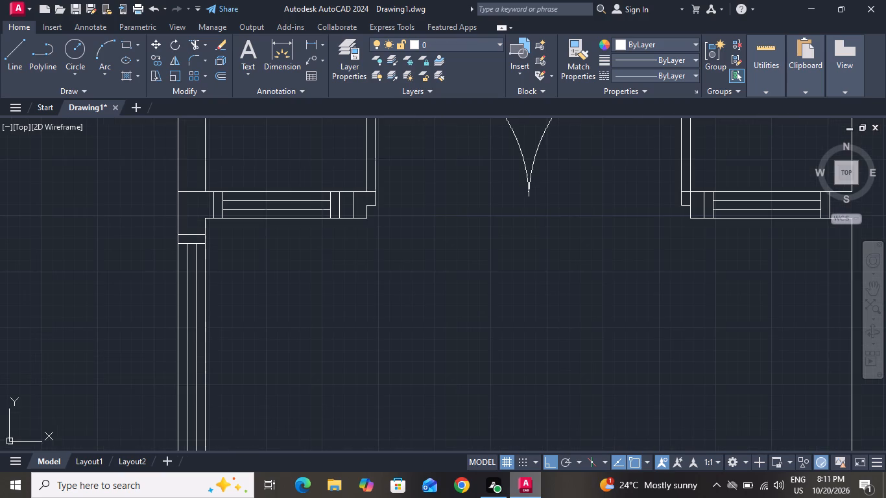
pyautogui.keyDown('ctrl'); pyautogui.scroll(-6, 189, 354); pyautogui.keyUp('ctrl')
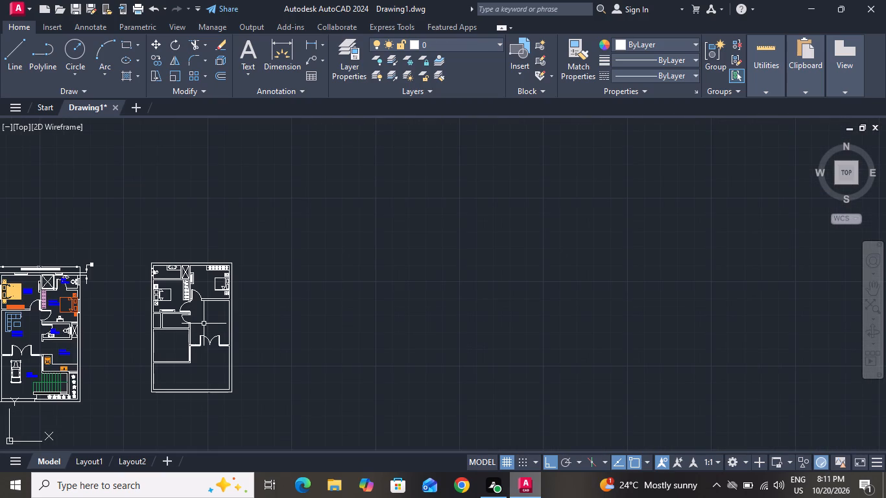
pyautogui.keyDown('ctrl'); pyautogui.scroll(2, 204, 324); pyautogui.keyUp('ctrl')
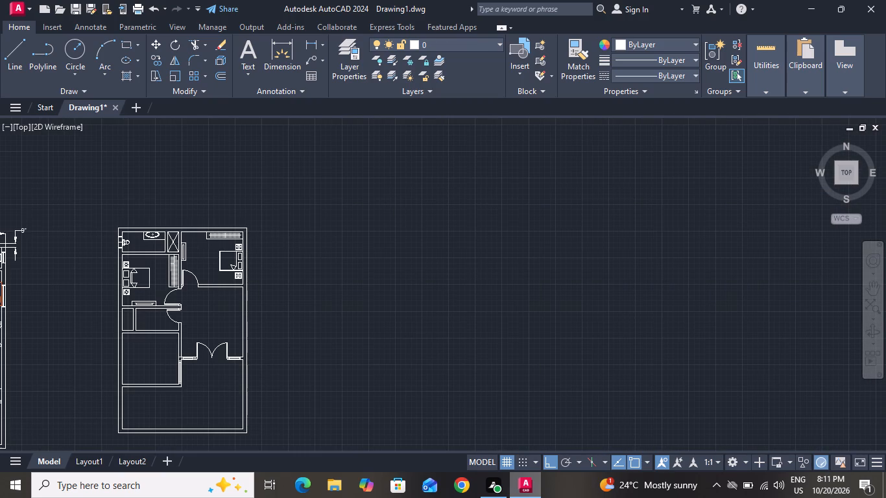
pyautogui.keyDown('ctrl'); pyautogui.scroll(2, 204, 324); pyautogui.keyUp('ctrl')
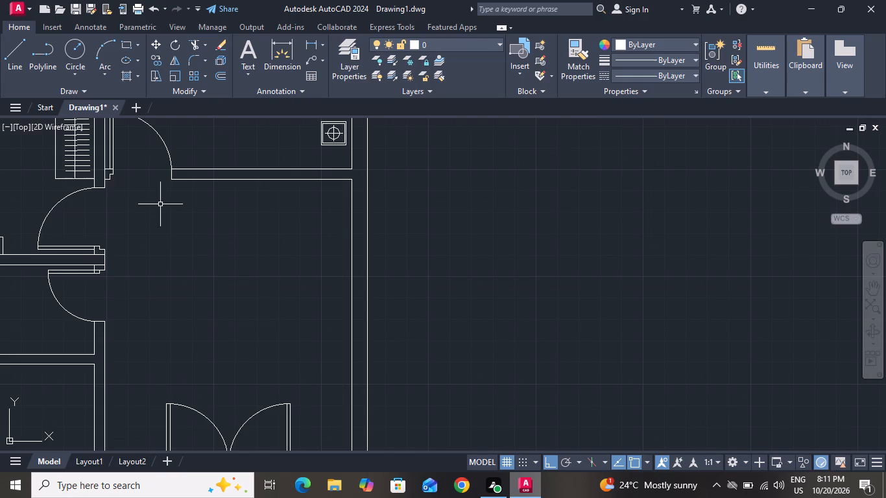
pyautogui.click(121, 47)
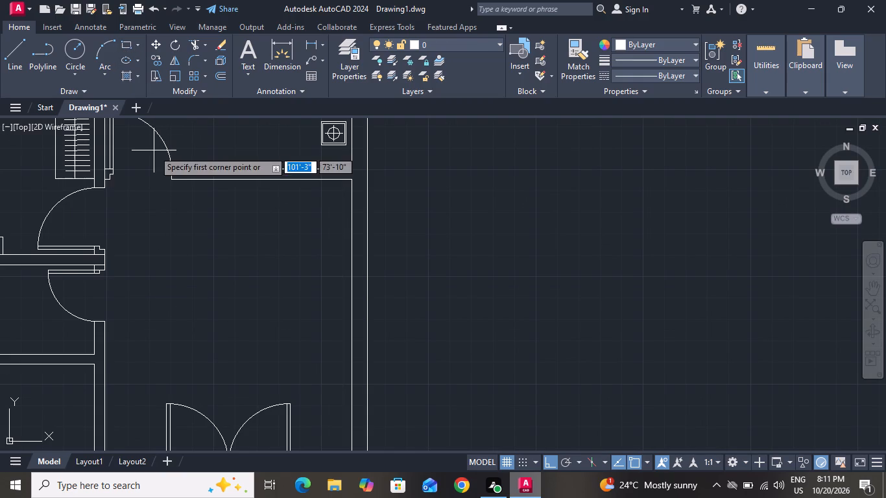
pyautogui.click(200, 247)
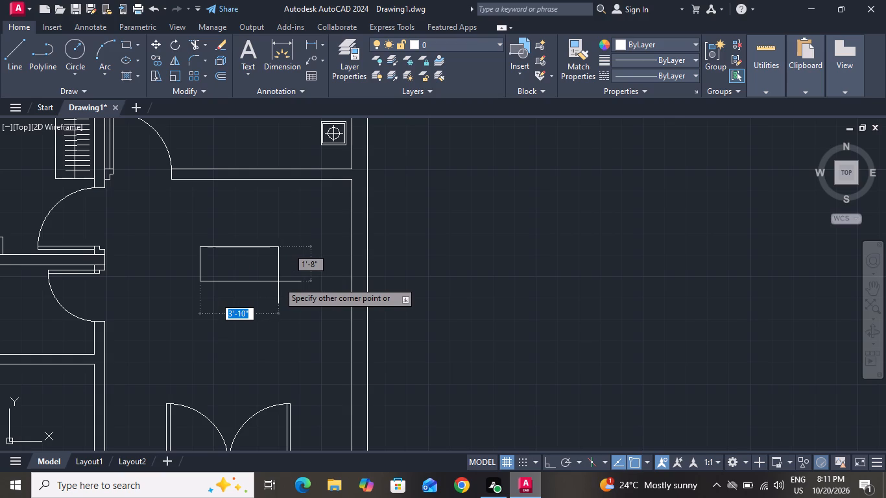
pyautogui.click(285, 281)
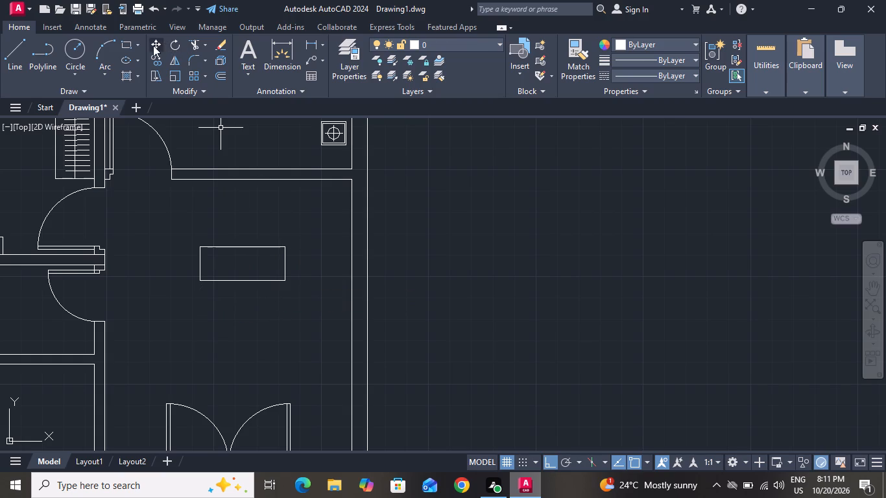
# Draw a rectangle about 1'-8" wide and 5'-7" high, running down from the upper right corner of the large room's horizontal rectangle.
pyautogui.click(125, 44)
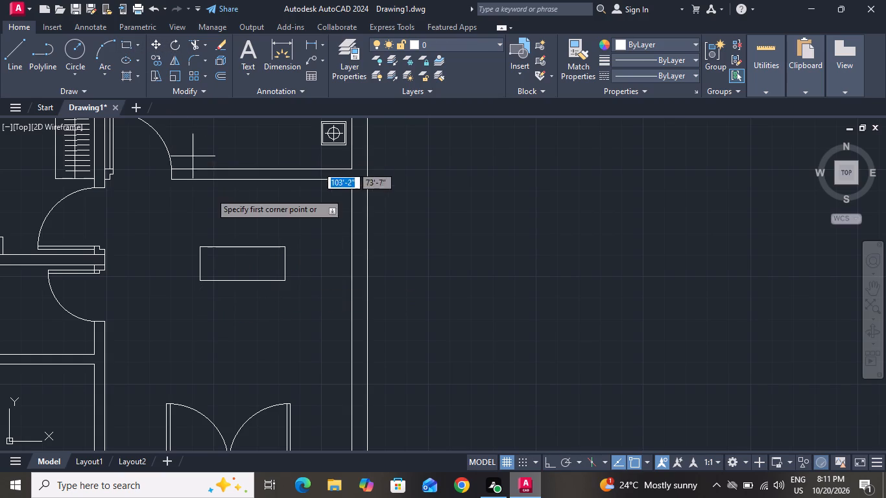
pyautogui.click(281, 250)
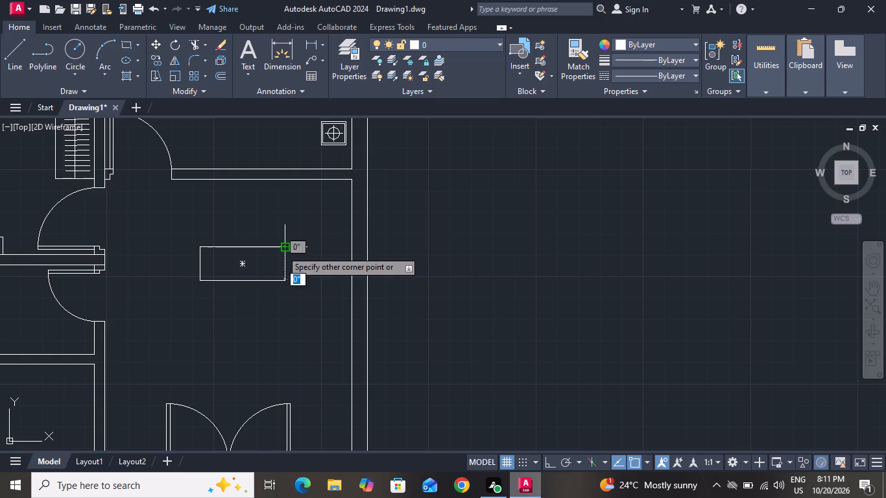
pyautogui.click(248, 363)
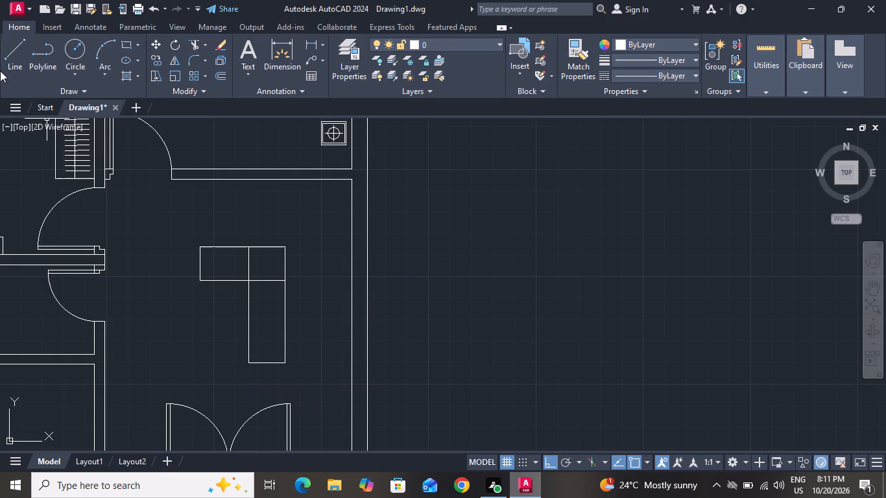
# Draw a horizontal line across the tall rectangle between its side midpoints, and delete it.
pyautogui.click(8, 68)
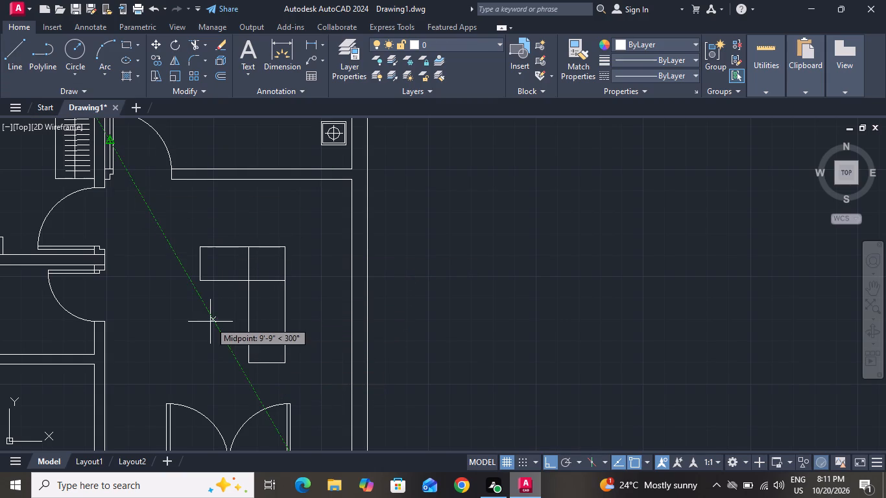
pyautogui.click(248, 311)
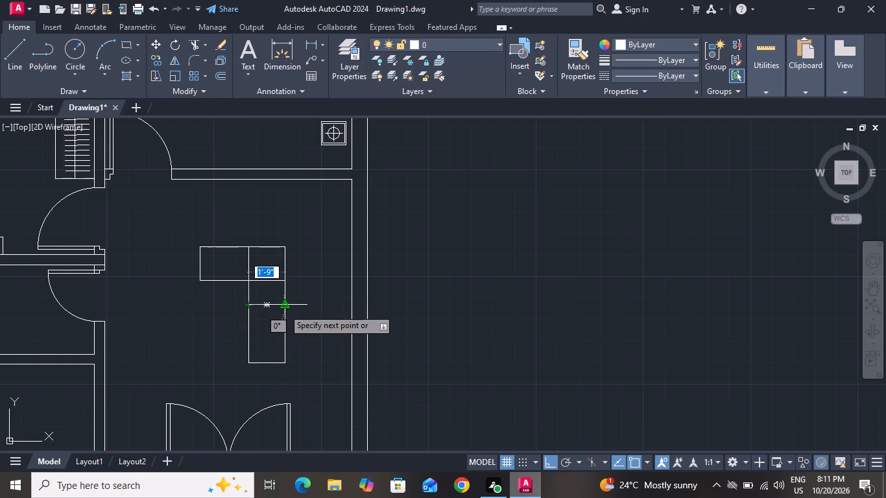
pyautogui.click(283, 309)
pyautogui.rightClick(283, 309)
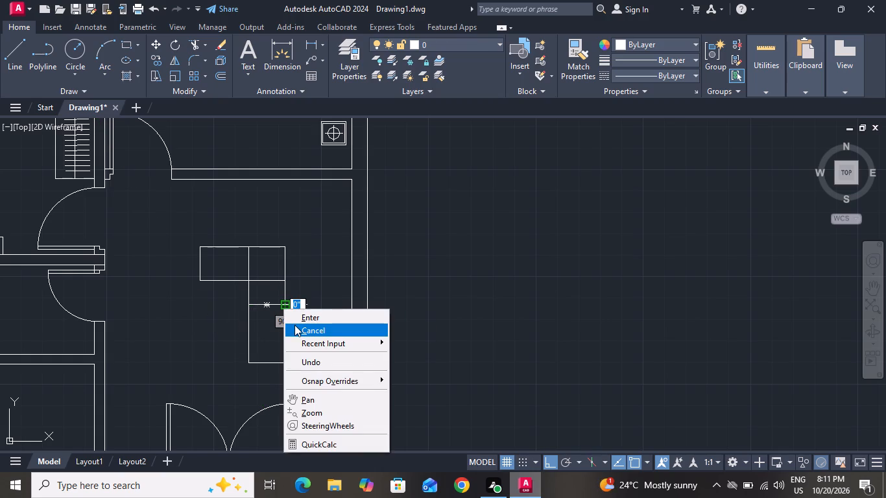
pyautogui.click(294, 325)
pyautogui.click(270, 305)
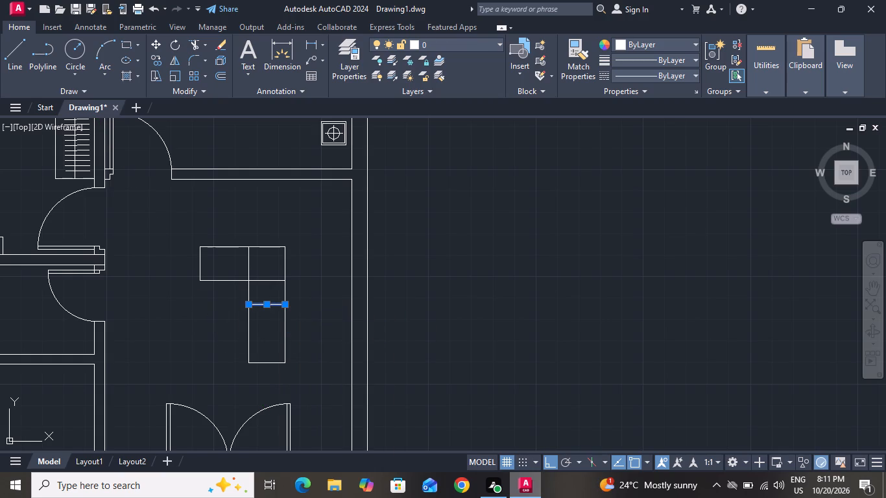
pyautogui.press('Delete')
# Draw two horizontal divider lines across the tall rectangle, about 1'-9" long each, splitting its part below the horizontal rectangle into three seats.
pyautogui.click(18, 62)
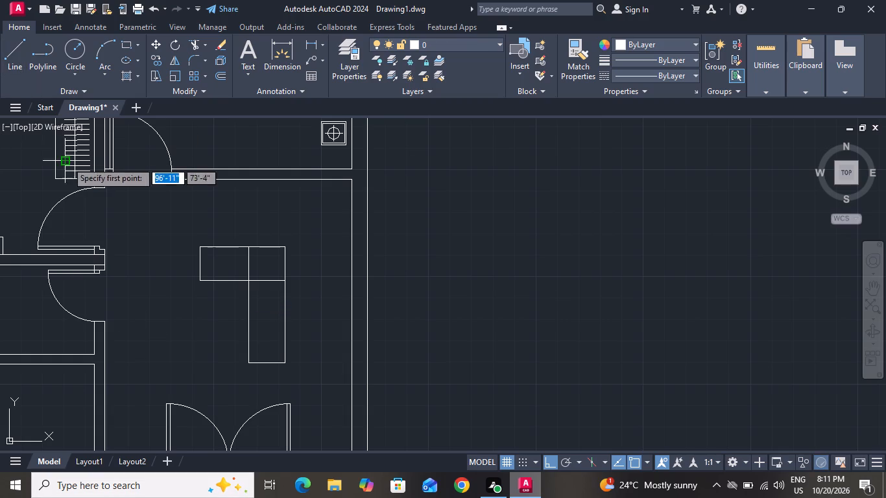
pyautogui.click(248, 313)
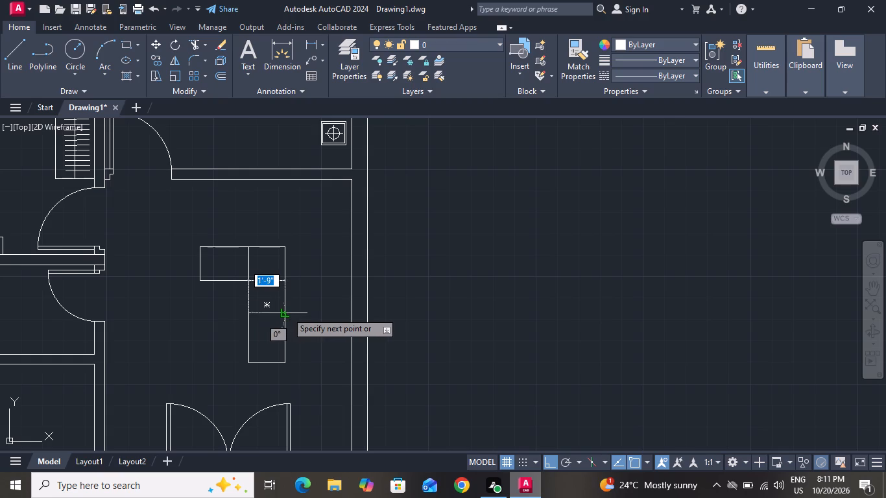
pyautogui.click(287, 312)
pyautogui.rightClick(287, 312)
pyautogui.click(298, 333)
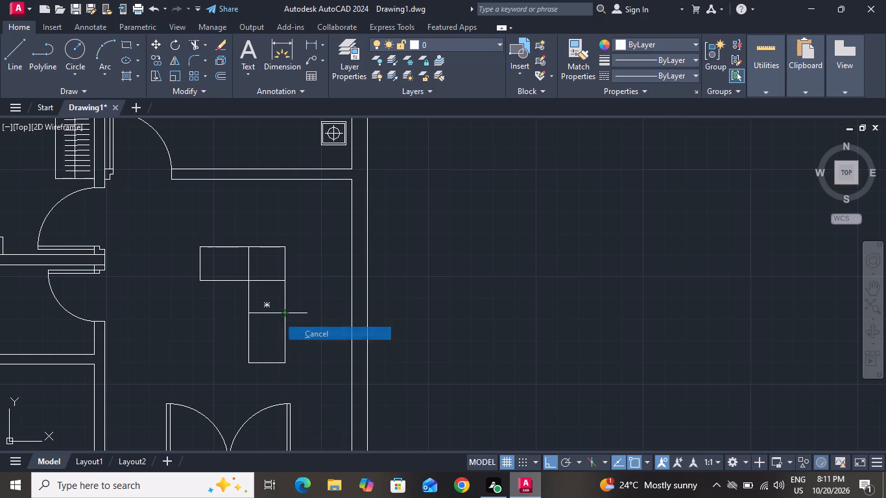
pyautogui.click(10, 53)
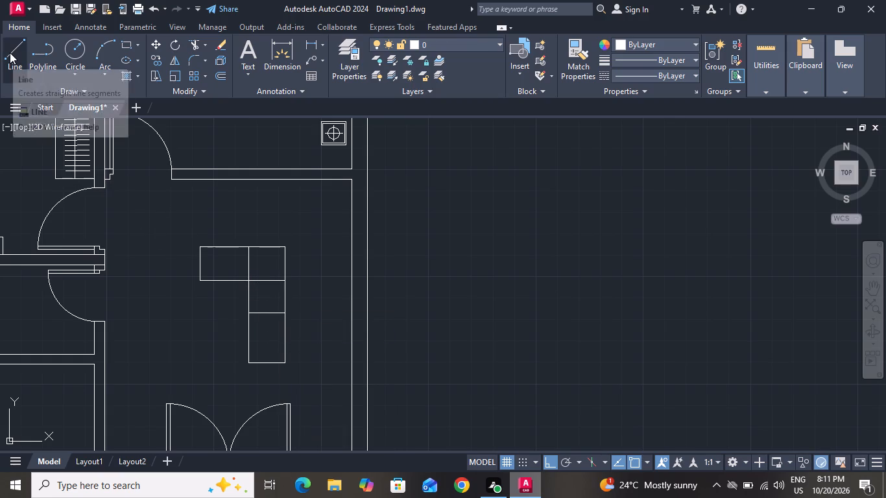
pyautogui.click(248, 342)
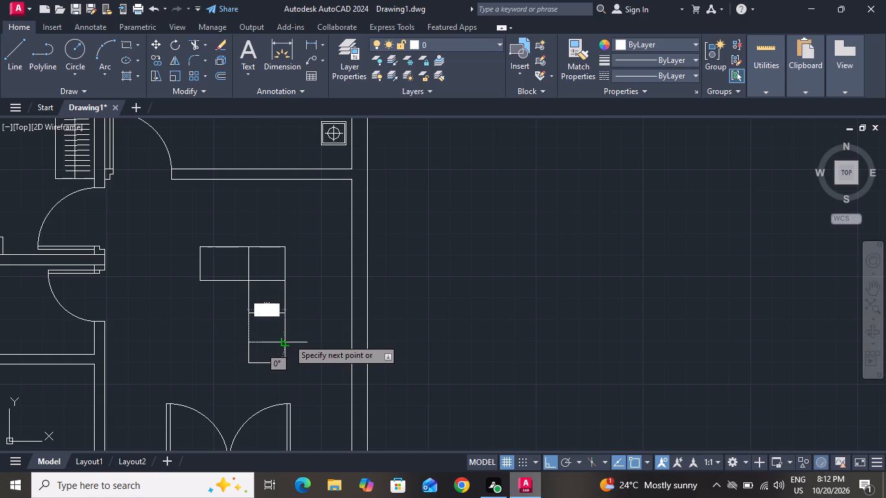
pyautogui.click(285, 340)
pyautogui.rightClick(285, 340)
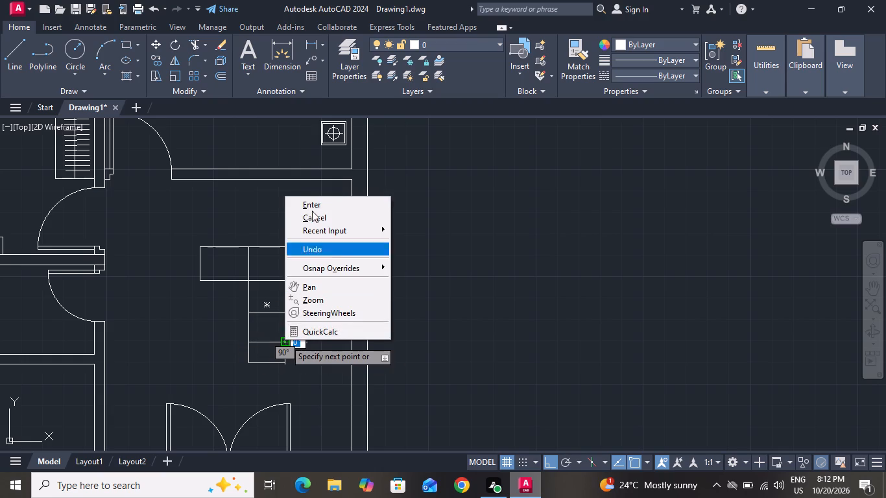
pyautogui.click(314, 213)
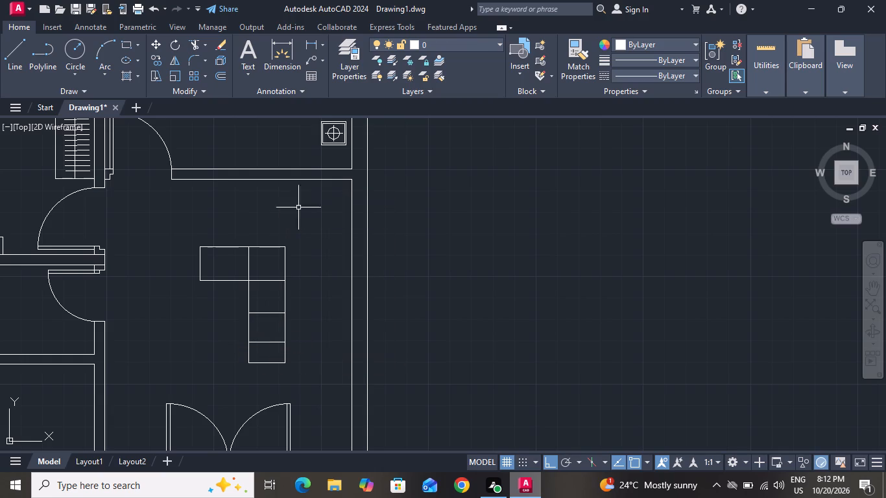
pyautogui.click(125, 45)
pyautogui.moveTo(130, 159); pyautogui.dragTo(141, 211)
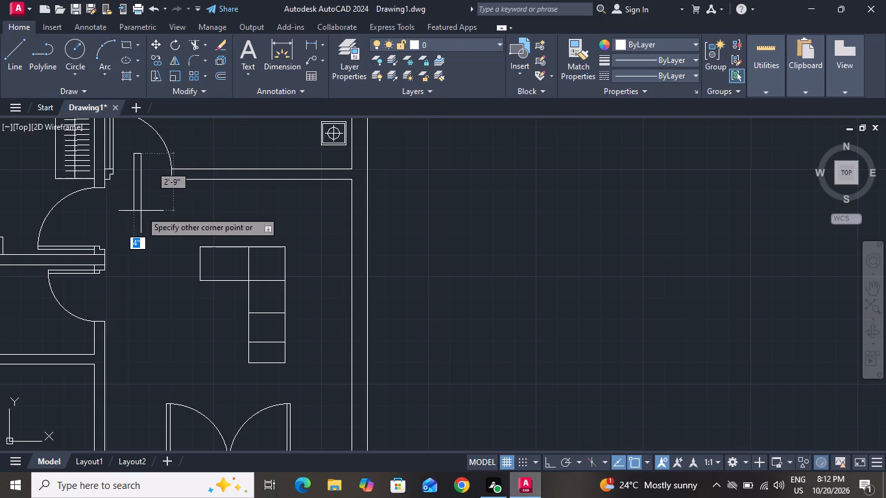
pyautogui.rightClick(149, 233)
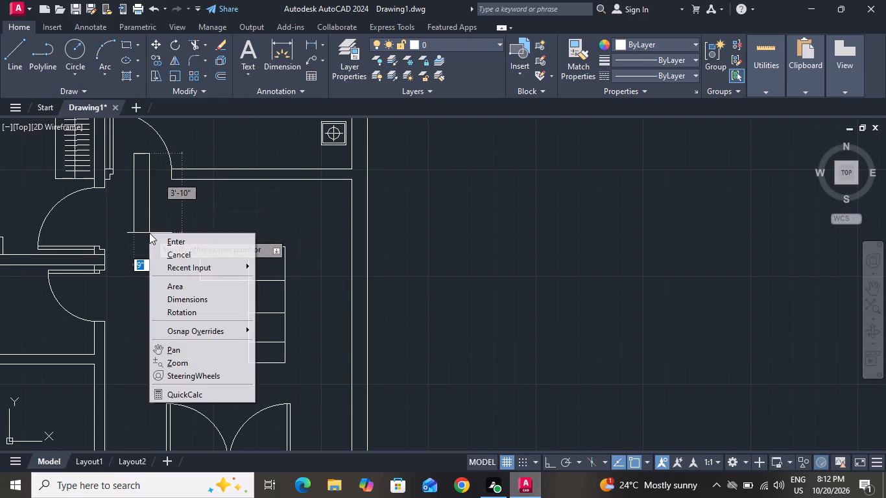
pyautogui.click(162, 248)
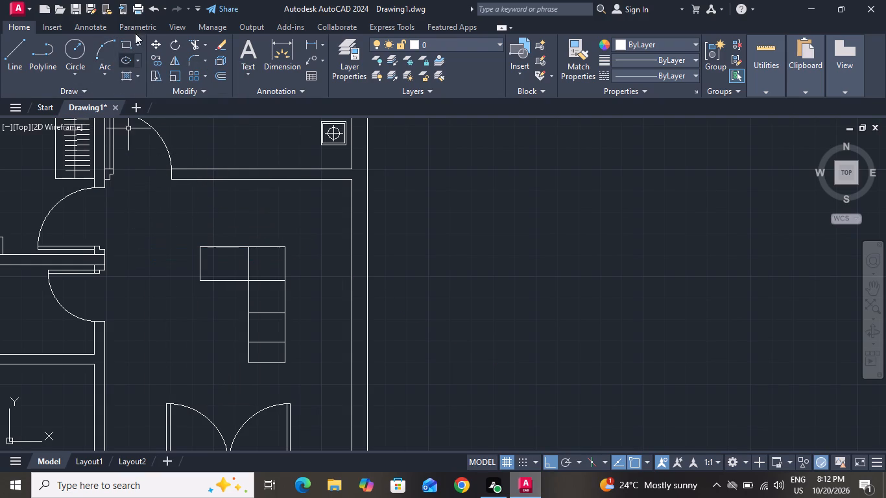
# Draw an armrest rectangle about 7" wide against the sofa's left edge, extending above the seat's top edge.
pyautogui.doubleClick(119, 49)
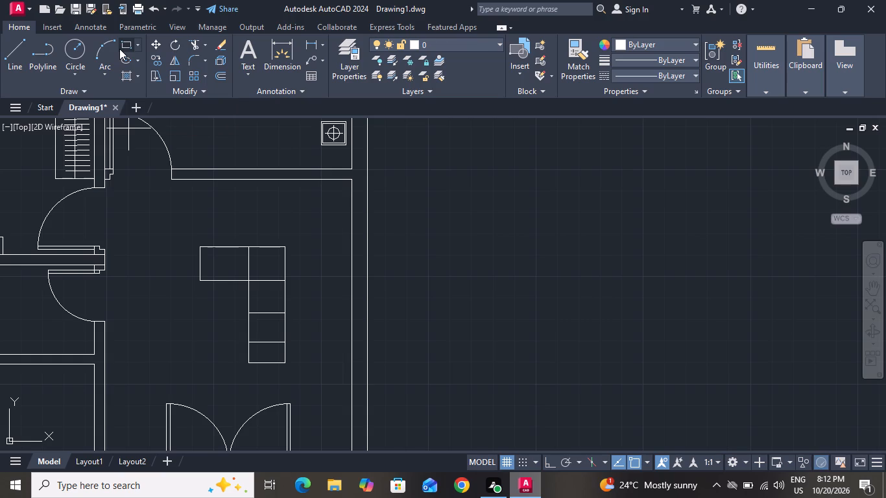
pyautogui.click(200, 270)
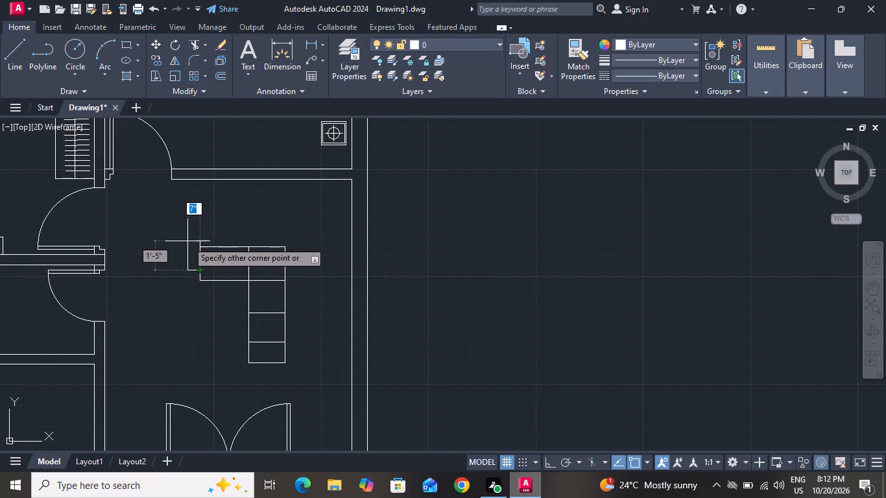
pyautogui.click(187, 233)
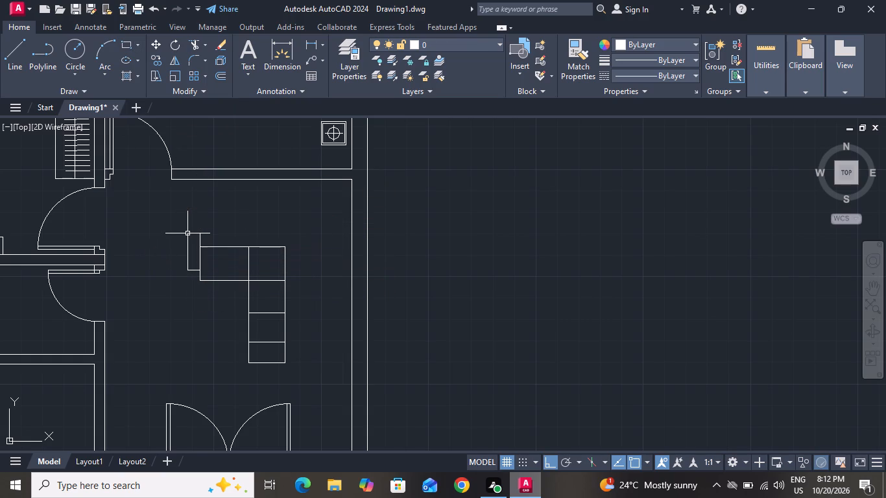
# Draw a backrest rectangle about 5' long and 8" deep along the sofa's top edge, starting at the left armrest.
pyautogui.click(121, 40)
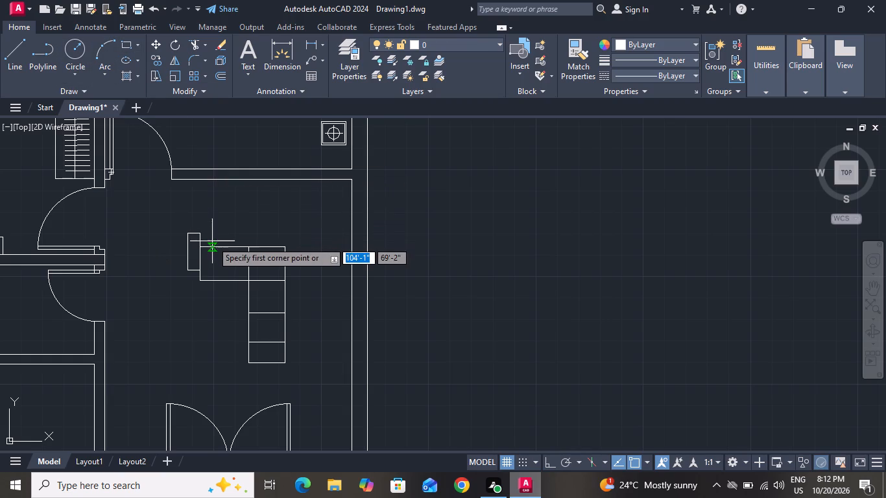
pyautogui.click(202, 244)
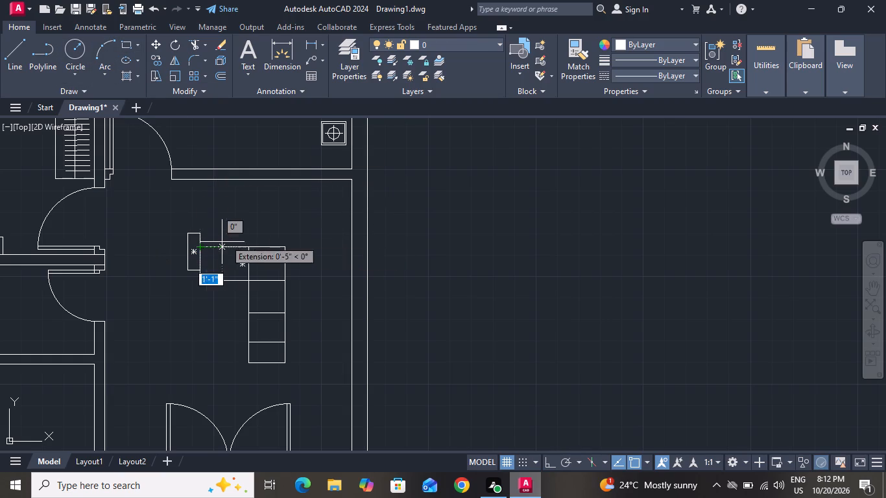
pyautogui.click(299, 234)
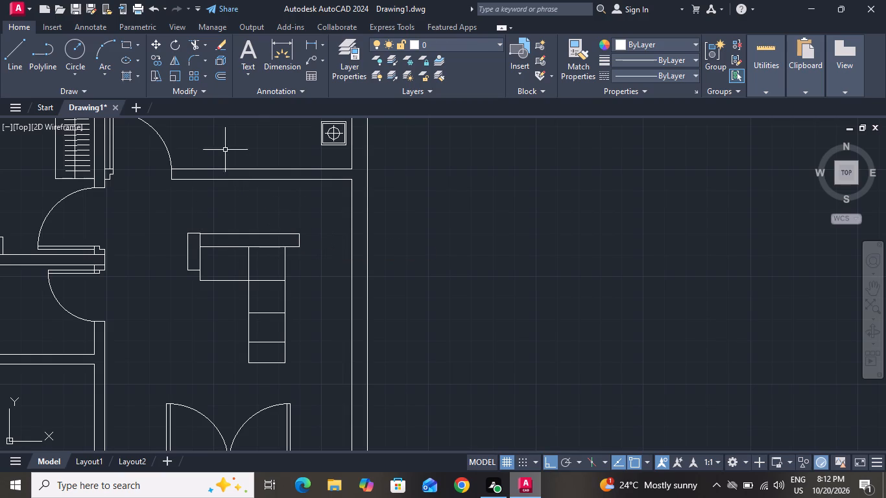
# Draw a backrest rectangle about 8" wide and 6'-1" long down the sofa's right edge, from the top backrest's lower right corner.
pyautogui.click(127, 45)
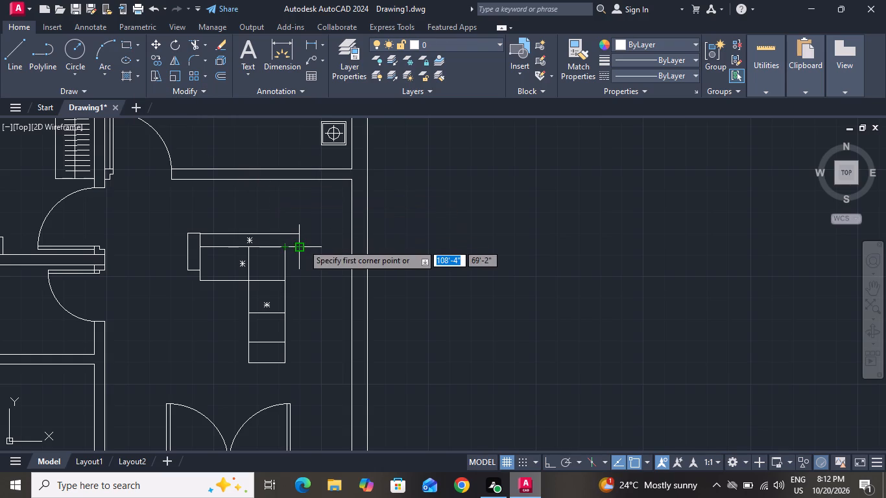
pyautogui.click(303, 244)
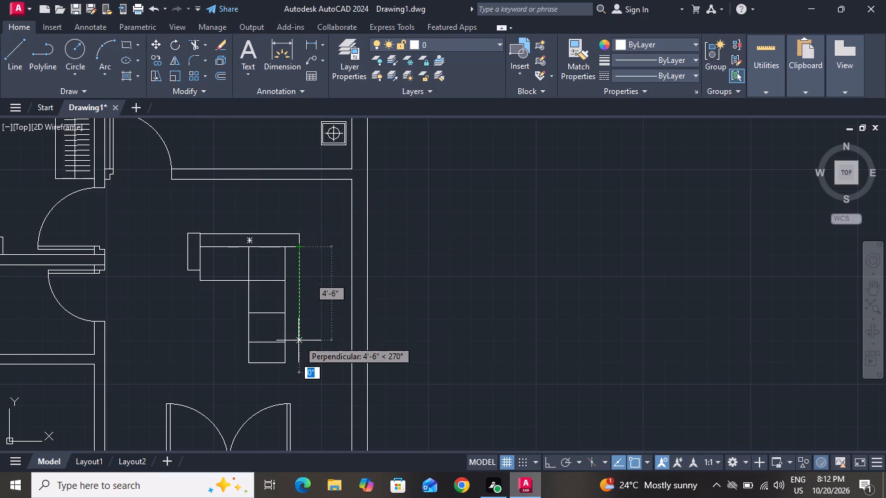
pyautogui.click(285, 377)
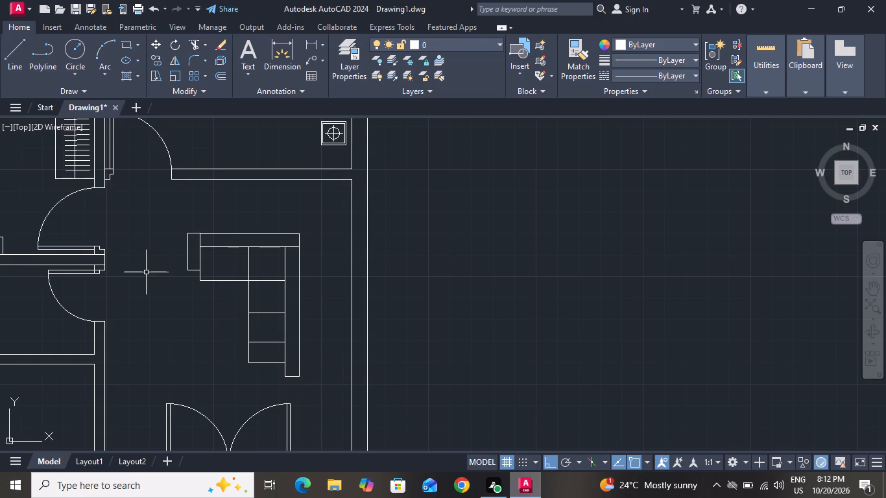
# Draw an armrest rectangle about 1'-5" wide and 8" high below the sofa's lowest seat, against the right backrest.
pyautogui.click(123, 45)
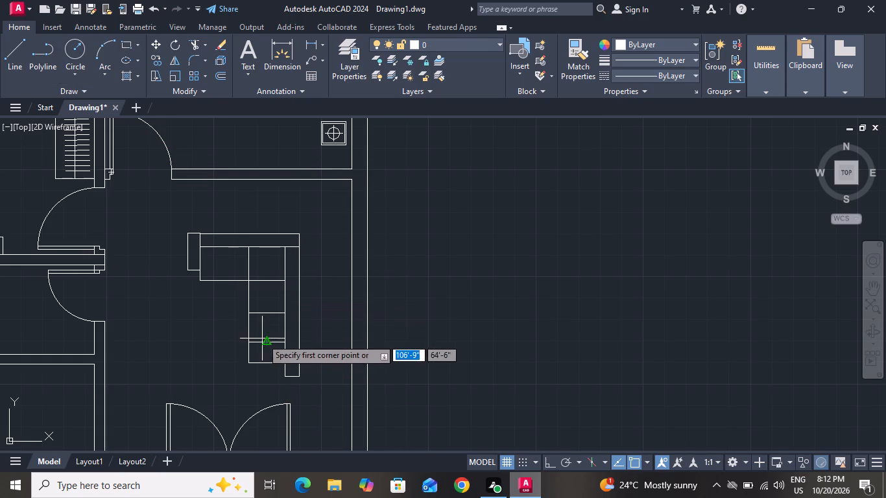
pyautogui.moveTo(285, 377); pyautogui.dragTo(257, 372)
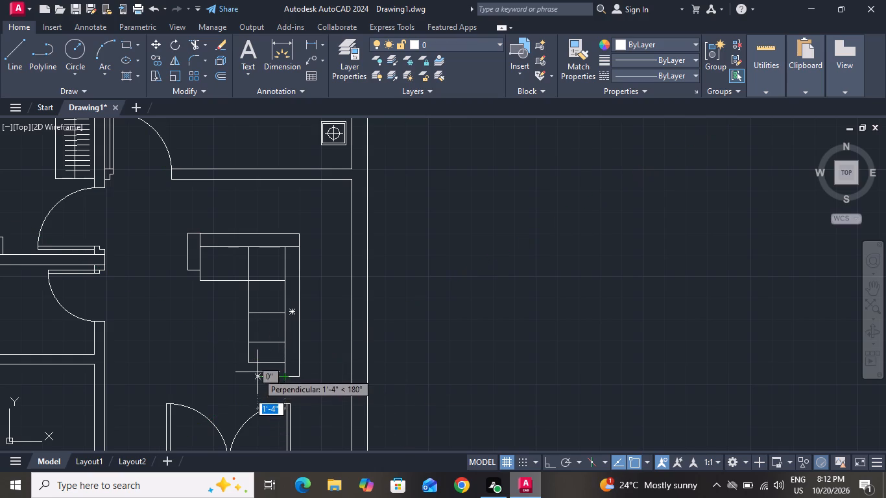
pyautogui.moveTo(257, 372); pyautogui.dragTo(256, 365)
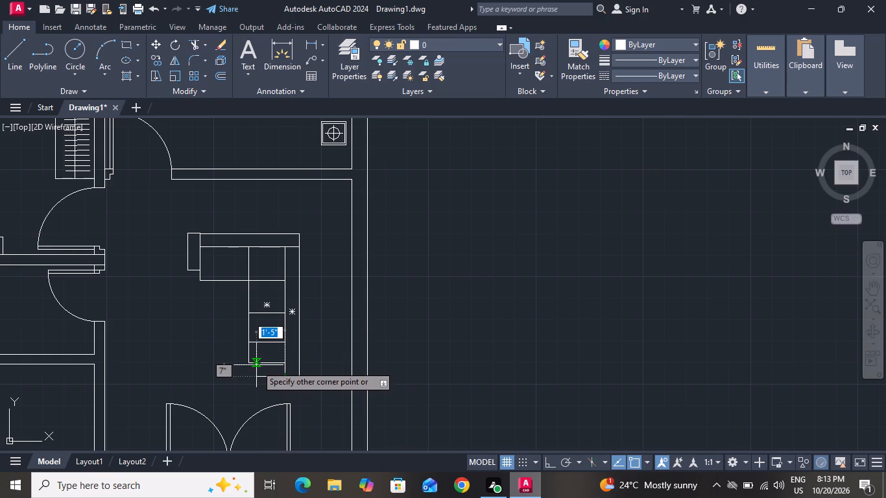
pyautogui.moveTo(256, 365); pyautogui.dragTo(256, 364)
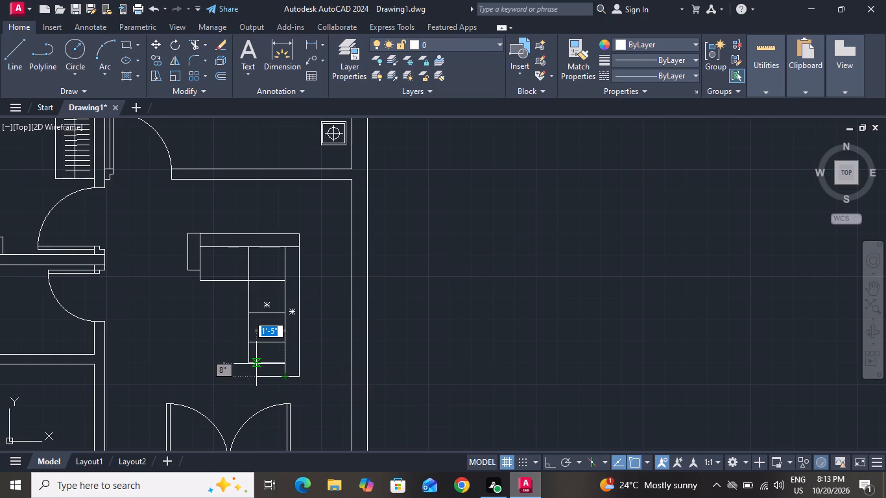
pyautogui.click(256, 364)
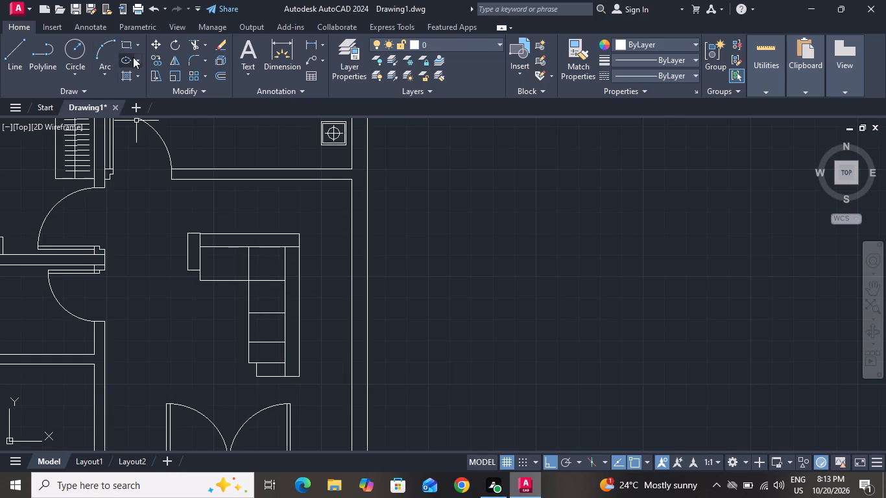
# Trim the sofa's dividing edges where the left armrest, the top and right backrests and the lower armrest meet.
pyautogui.click(193, 50)
pyautogui.click(200, 240)
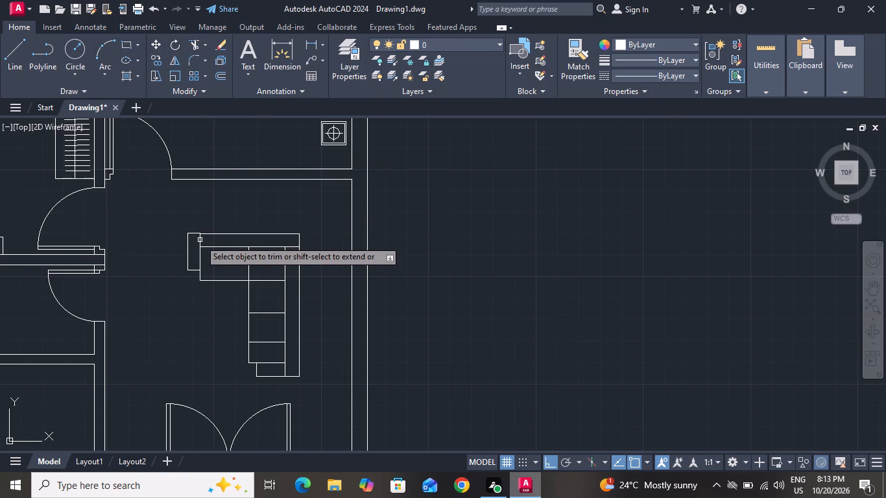
pyautogui.click(200, 240)
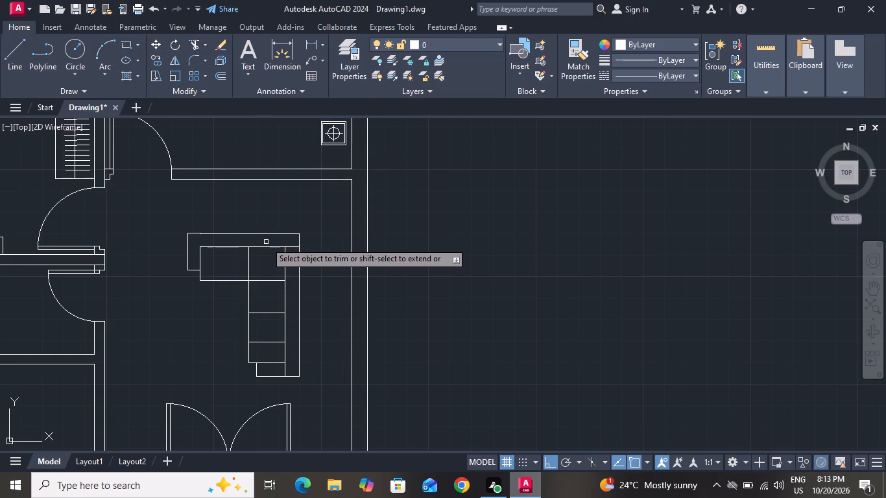
pyautogui.click(292, 246)
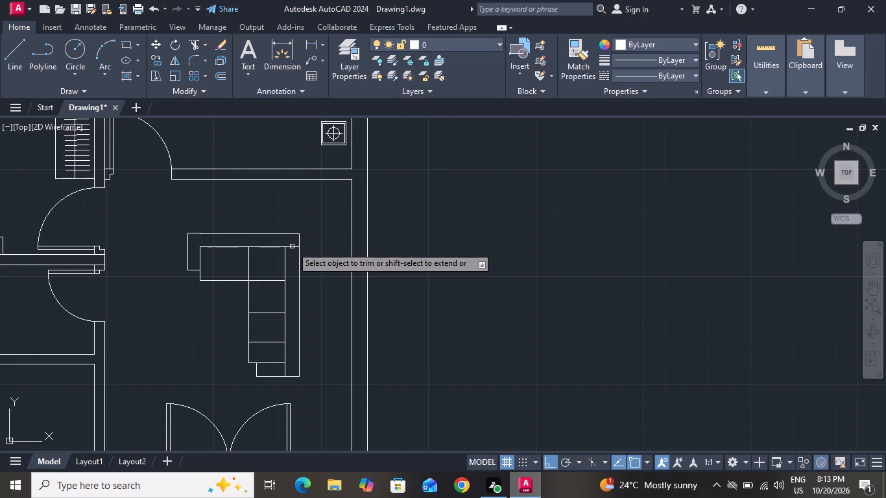
pyautogui.click(292, 246)
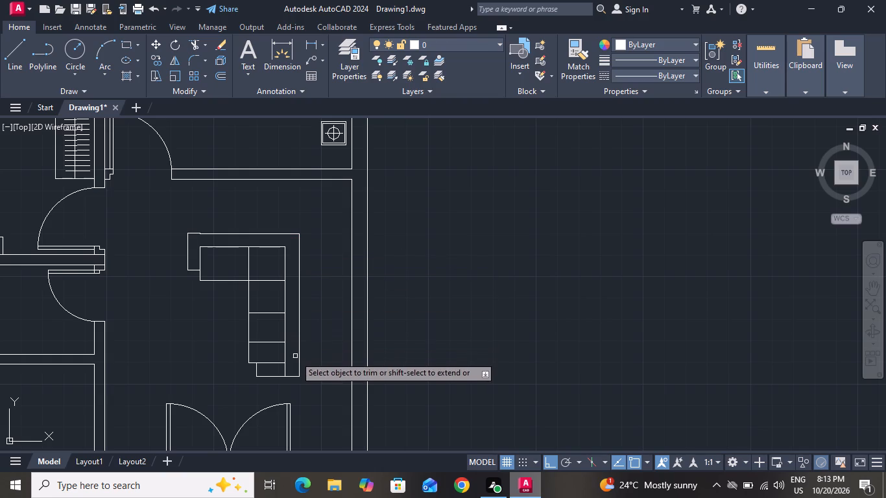
pyautogui.click(285, 368)
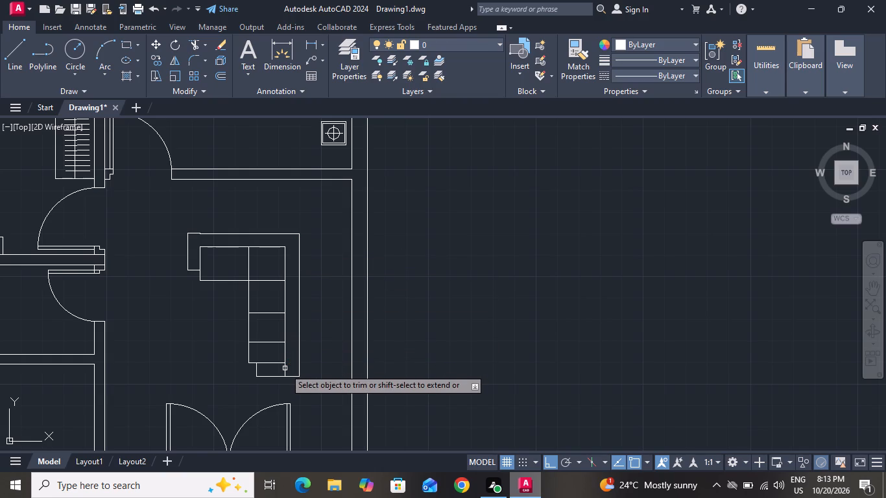
pyautogui.click(285, 368)
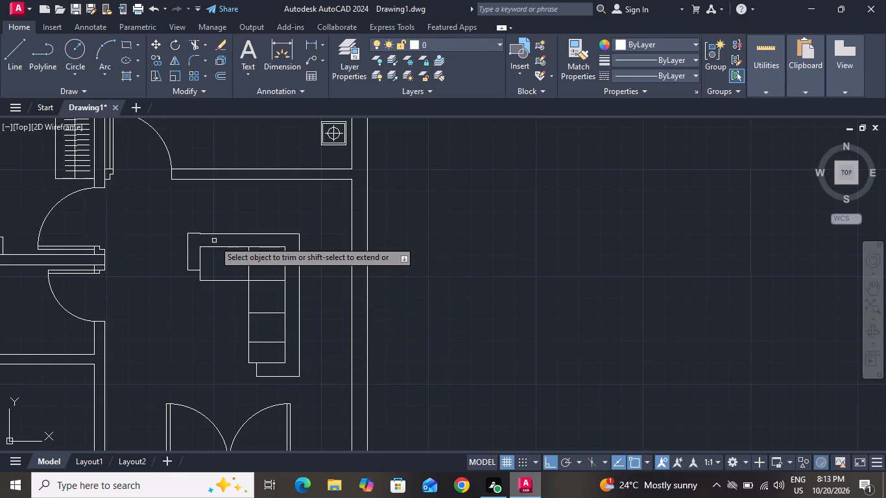
pyautogui.rightClick(214, 241)
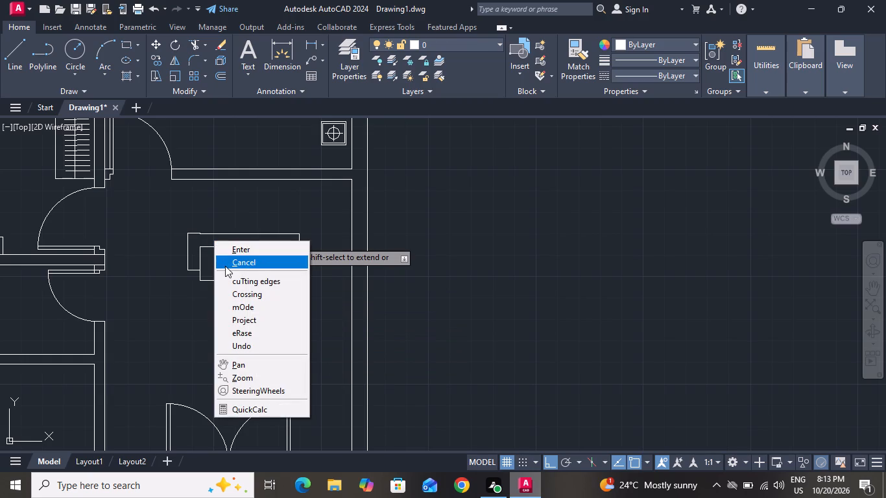
pyautogui.click(225, 266)
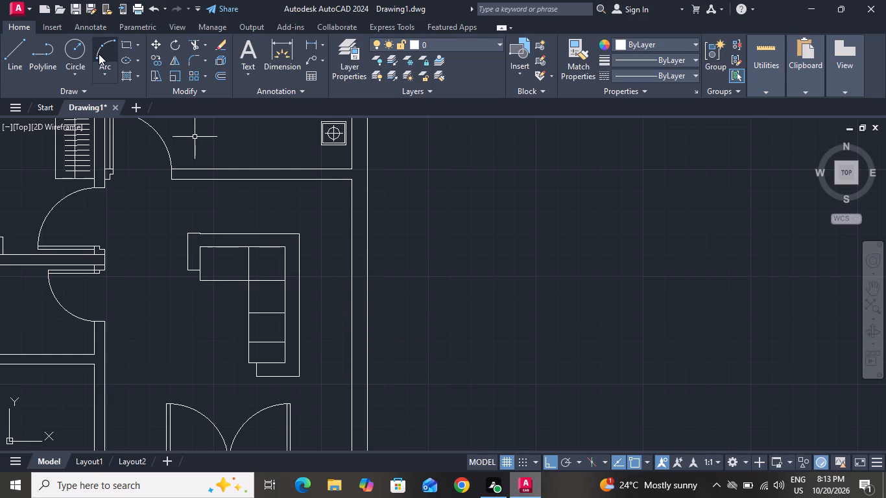
# Draw an arc bulging downward across the lower end of the left armrest, between its two bottom corners.
pyautogui.click(99, 54)
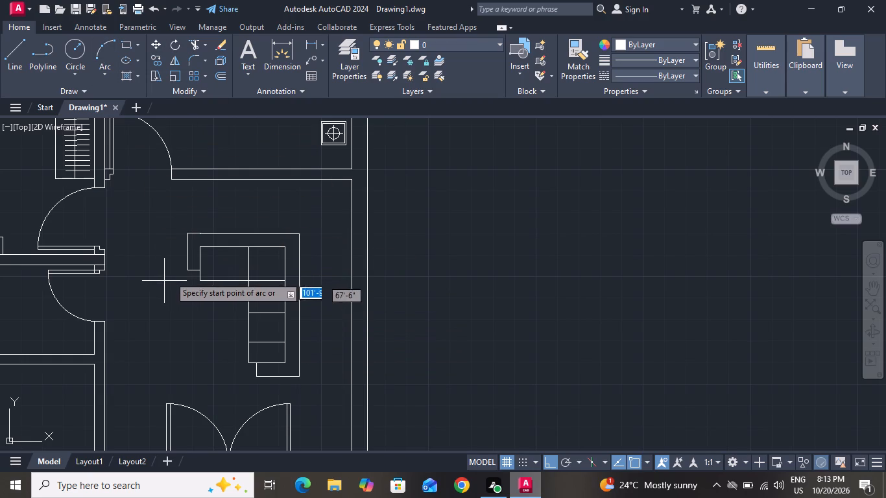
pyautogui.keyDown('ctrl'); pyautogui.scroll(3, 171, 275); pyautogui.keyUp('ctrl')
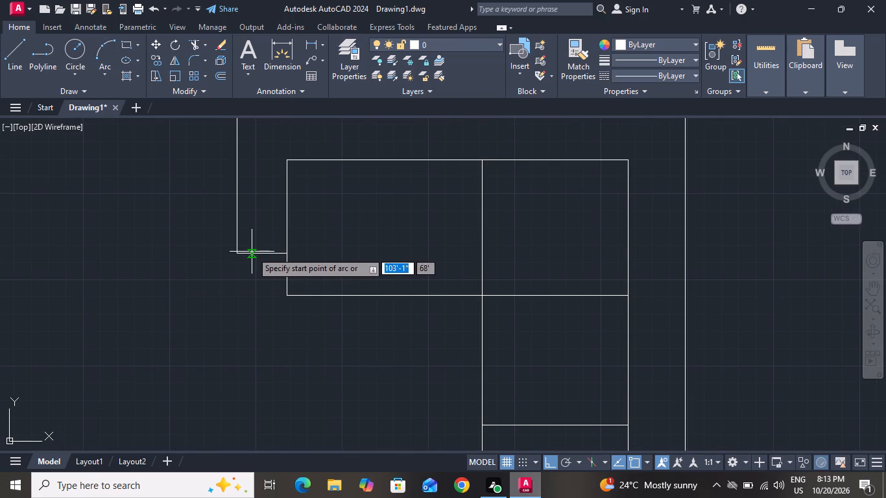
pyautogui.moveTo(236, 254); pyautogui.dragTo(283, 252)
pyautogui.click(283, 252)
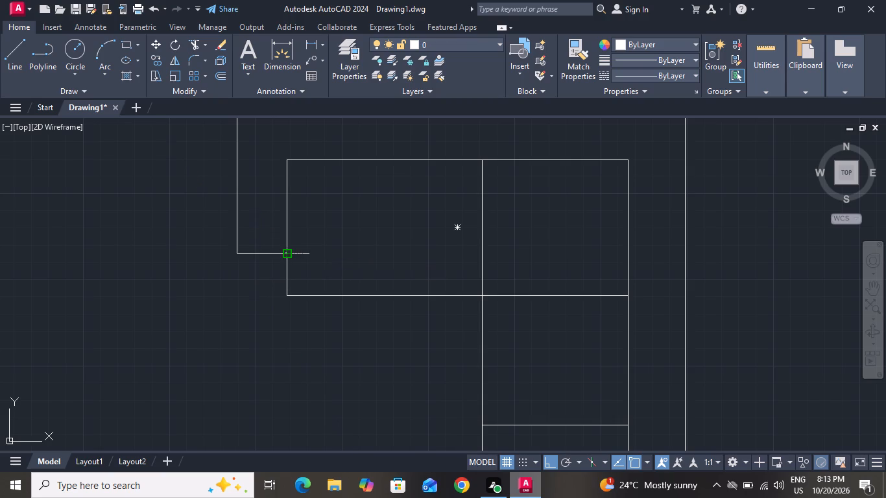
pyautogui.click(281, 246)
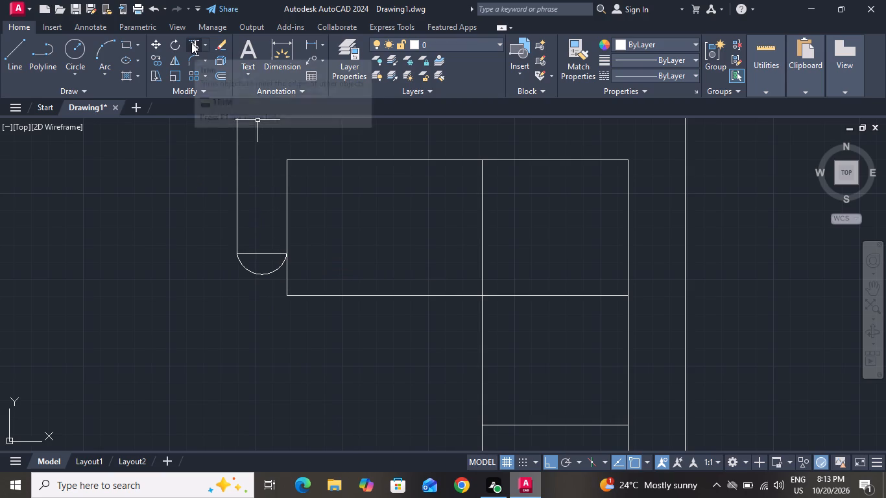
# Trim the straight bottom edge of the left armrest so only the arc closes its end.
pyautogui.moveTo(191, 43); pyautogui.dragTo(220, 155)
pyautogui.moveTo(245, 242); pyautogui.dragTo(216, 147)
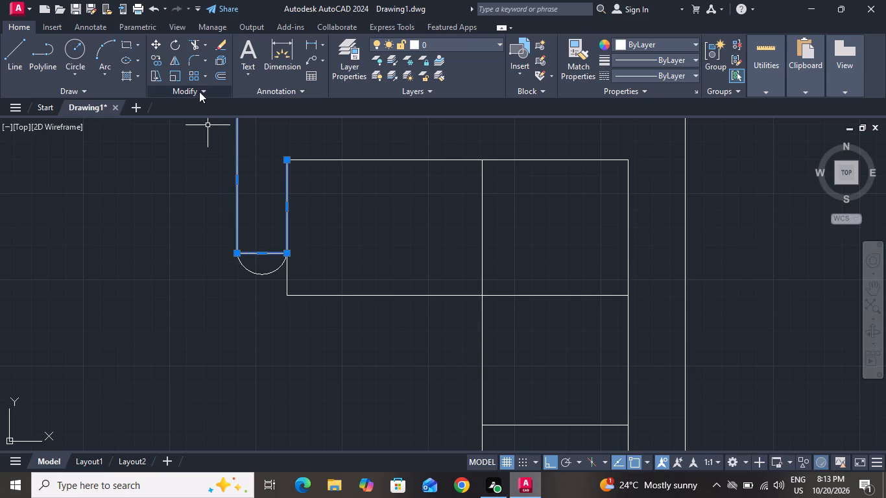
pyautogui.click(195, 40)
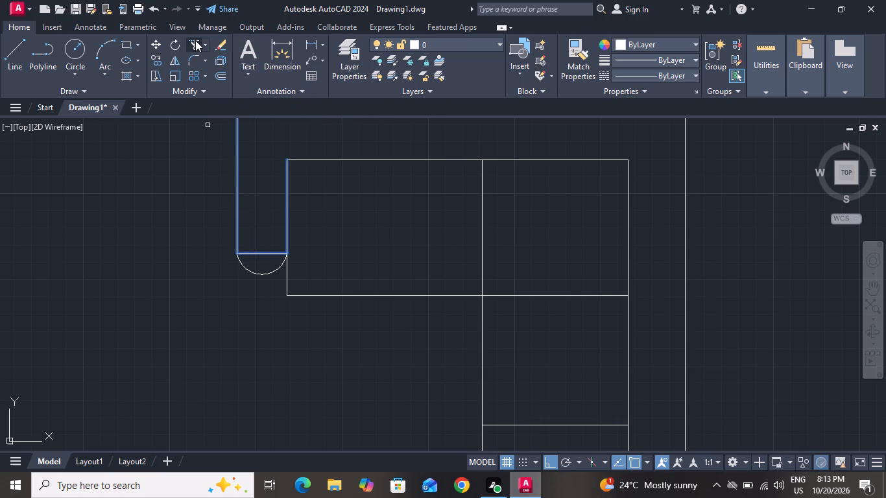
pyautogui.click(261, 252)
pyautogui.rightClick(261, 252)
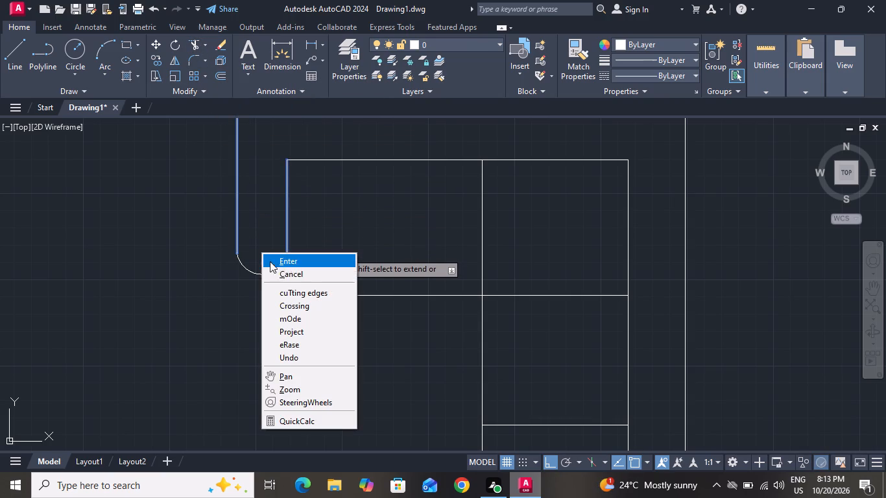
pyautogui.click(278, 270)
# Draw an arc bulging outward at the left end of the lower armrest, passing through its two left corners.
pyautogui.keyDown('ctrl'); pyautogui.scroll(-5, 278, 270); pyautogui.keyUp('ctrl')
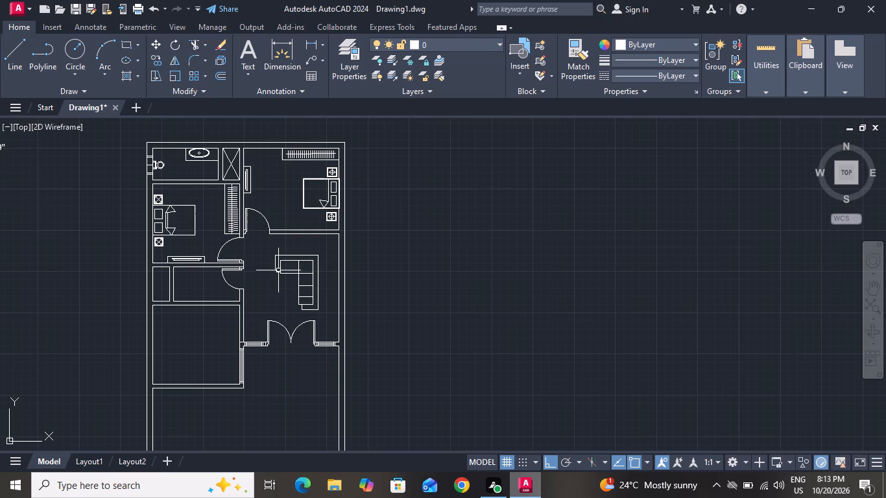
pyautogui.keyDown('ctrl'); pyautogui.scroll(2, 284, 324); pyautogui.keyUp('ctrl')
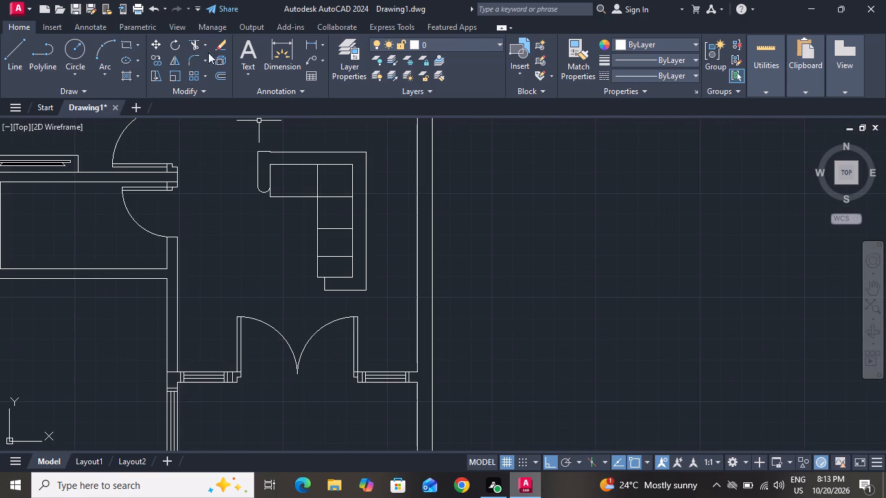
pyautogui.click(100, 44)
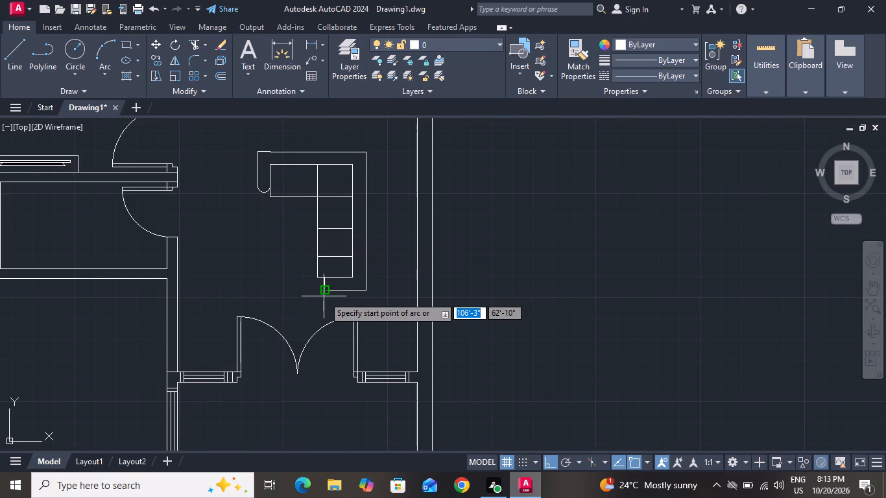
pyautogui.keyDown('ctrl'); pyautogui.scroll(1, 324, 296); pyautogui.keyUp('ctrl')
pyautogui.moveTo(322, 265); pyautogui.dragTo(320, 285)
pyautogui.click(320, 285)
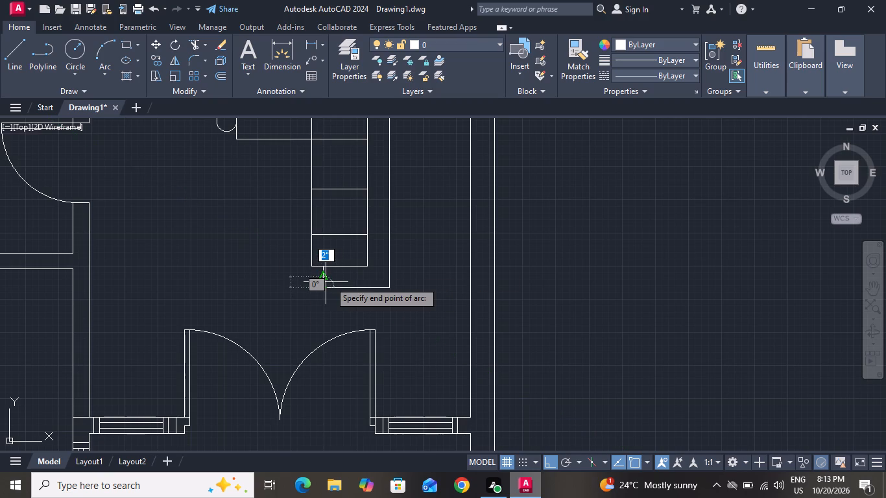
pyautogui.keyDown('ctrl'); pyautogui.scroll(4, 328, 282); pyautogui.keyUp('ctrl')
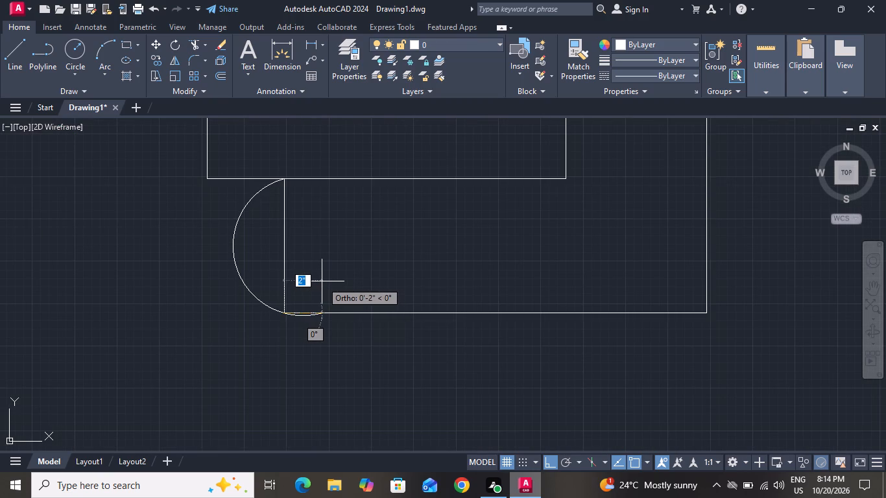
pyautogui.click(322, 281)
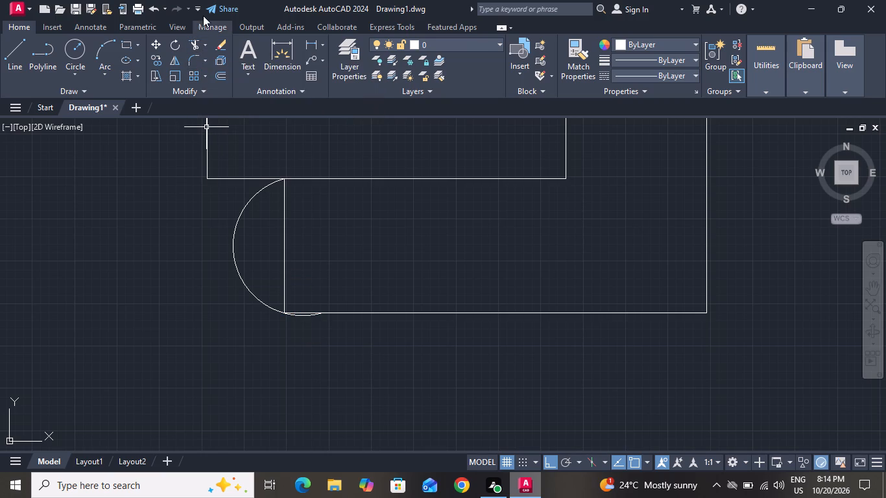
# Trim the arc's overrun below the lower armrest and the armrest's straight left edge.
pyautogui.click(190, 43)
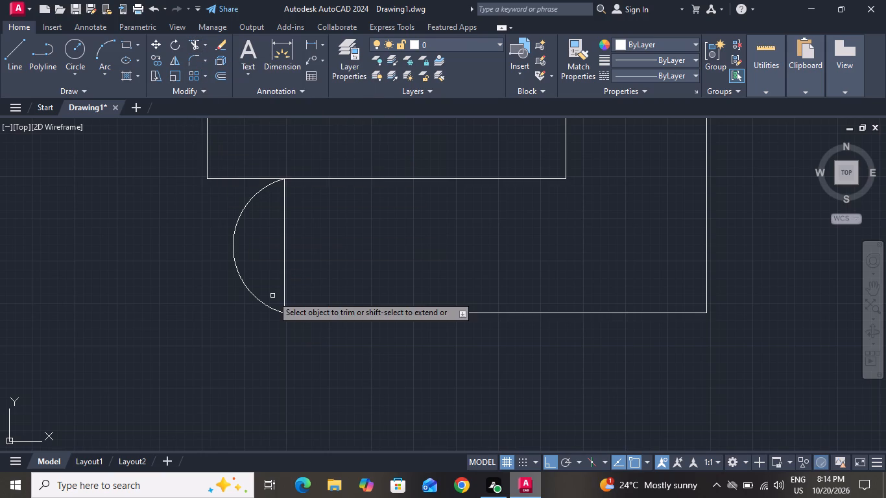
pyautogui.click(296, 314)
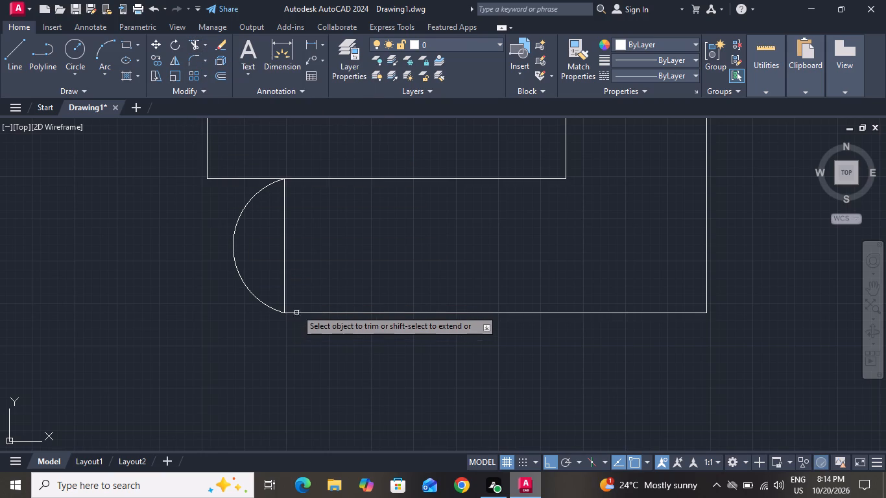
pyautogui.click(282, 285)
pyautogui.rightClick(282, 285)
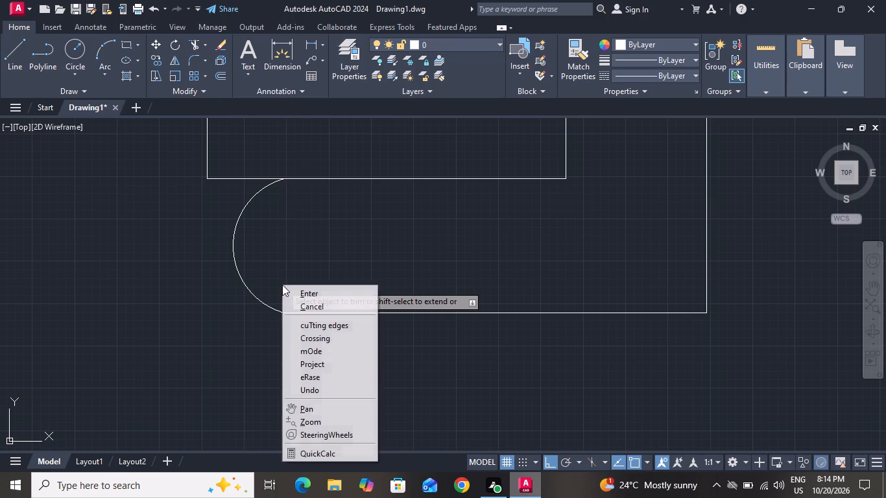
pyautogui.click(296, 307)
# Move the whole L-shaped sofa diagonally, with Ortho off, near the room's upper right corner, leaving a small gap to both walls.
pyautogui.keyDown('ctrl'); pyautogui.scroll(-7, 296, 307); pyautogui.keyUp('ctrl')
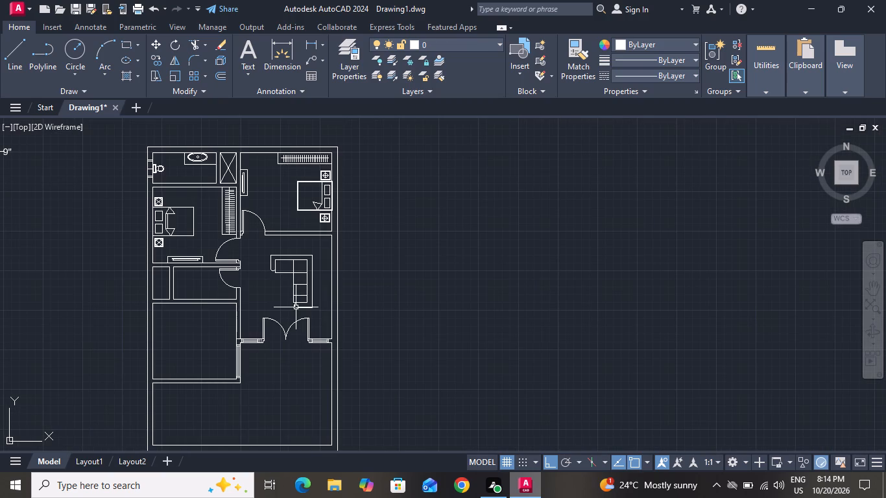
pyautogui.click(321, 244)
pyautogui.click(267, 313)
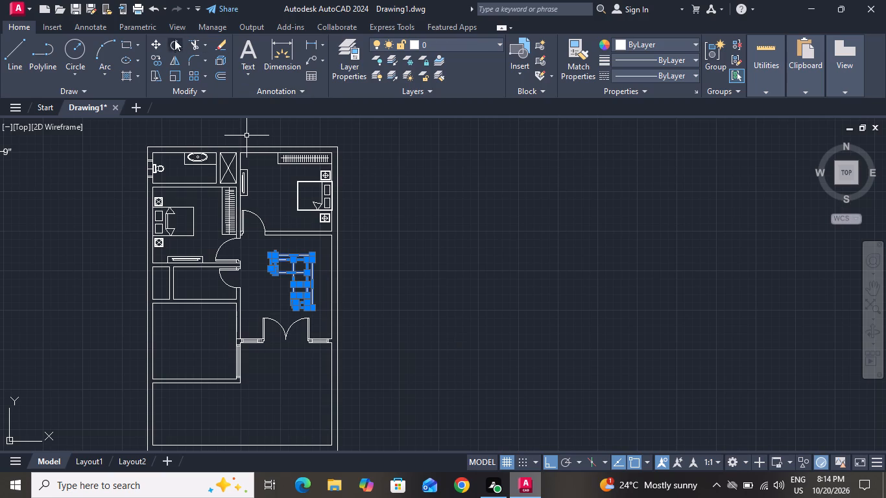
pyautogui.click(152, 47)
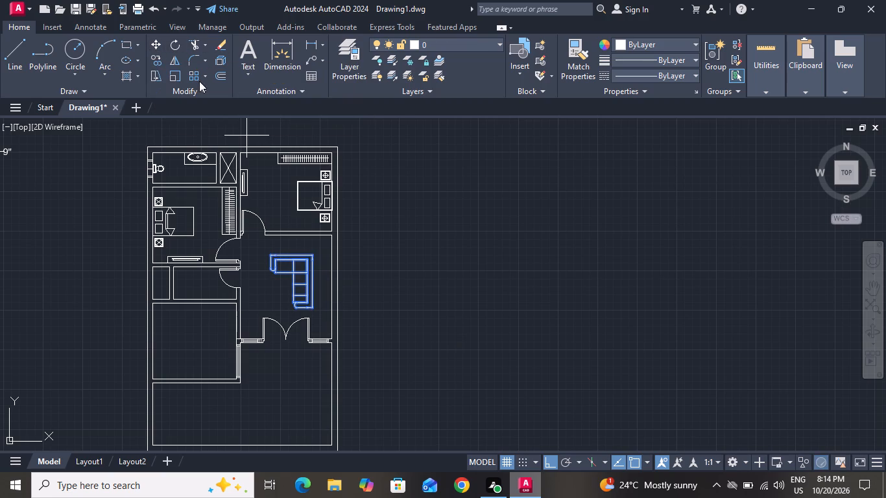
pyautogui.keyDown('ctrl'); pyautogui.scroll(3, 300, 257); pyautogui.keyUp('ctrl')
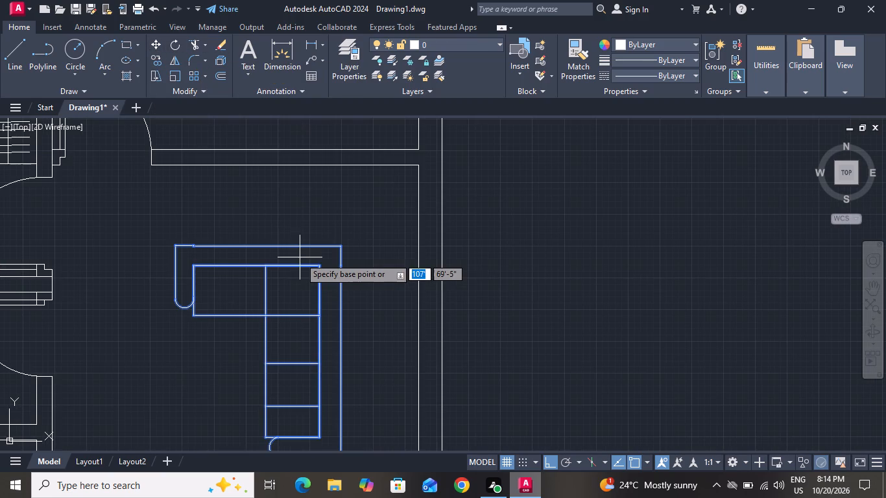
pyautogui.moveTo(342, 243); pyautogui.dragTo(360, 220)
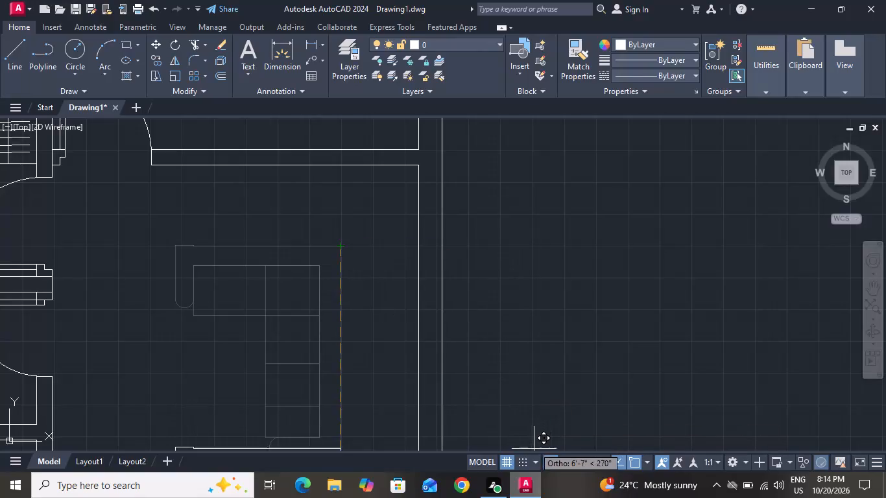
pyautogui.click(549, 458)
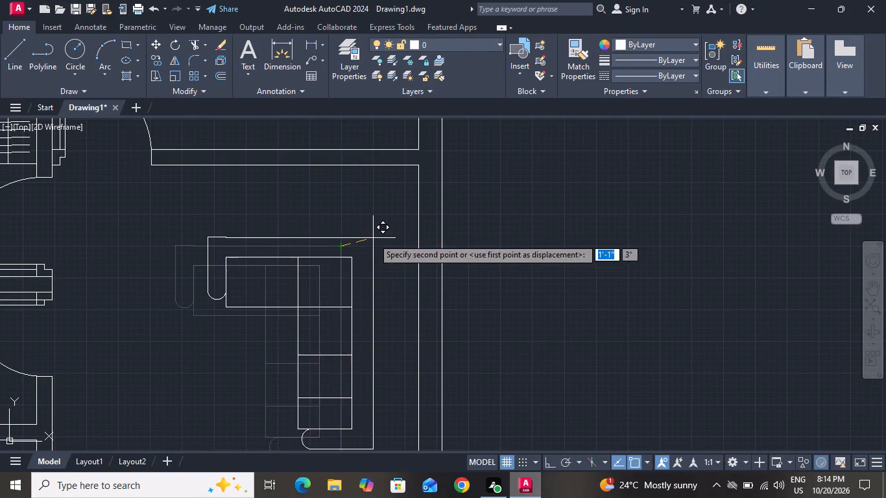
pyautogui.click(396, 185)
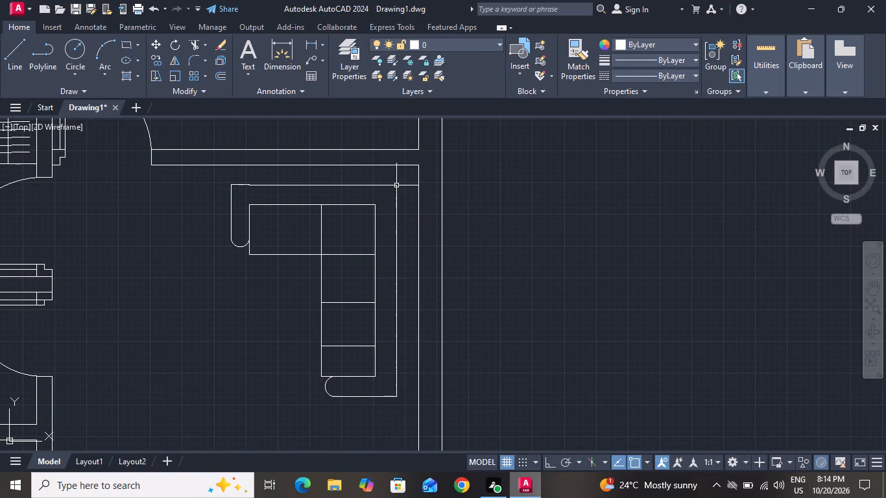
pyautogui.keyDown('ctrl'); pyautogui.scroll(-2, 396, 185); pyautogui.keyUp('ctrl')
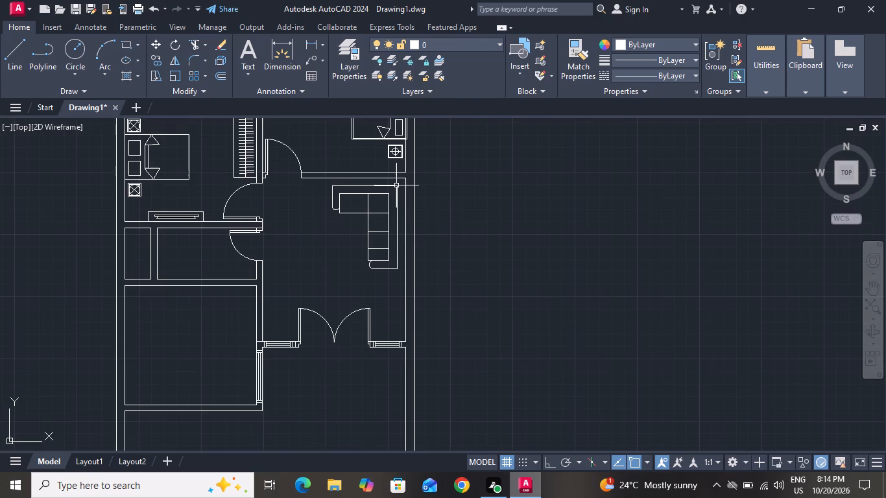
pyautogui.keyDown('ctrl'); pyautogui.scroll(-1, 396, 185); pyautogui.keyUp('ctrl')
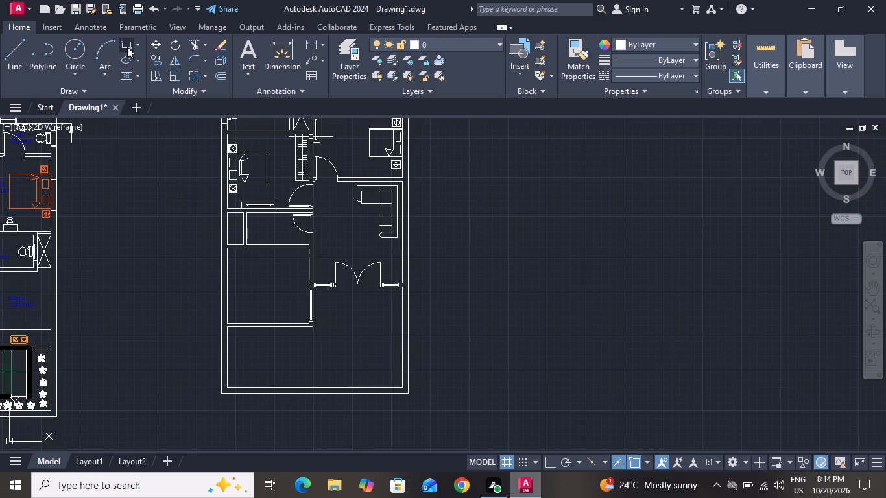
# Draw a freehand rectangle for a coffee table in the open space inside the L-shaped sofa.
pyautogui.click(127, 47)
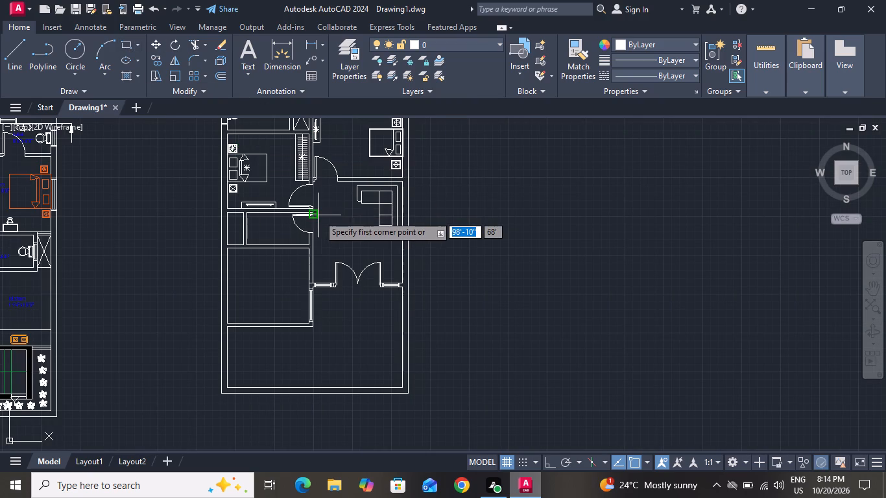
pyautogui.keyDown('ctrl'); pyautogui.scroll(1, 318, 215); pyautogui.keyUp('ctrl')
pyautogui.keyDown('ctrl'); pyautogui.scroll(3, 393, 215); pyautogui.keyUp('ctrl')
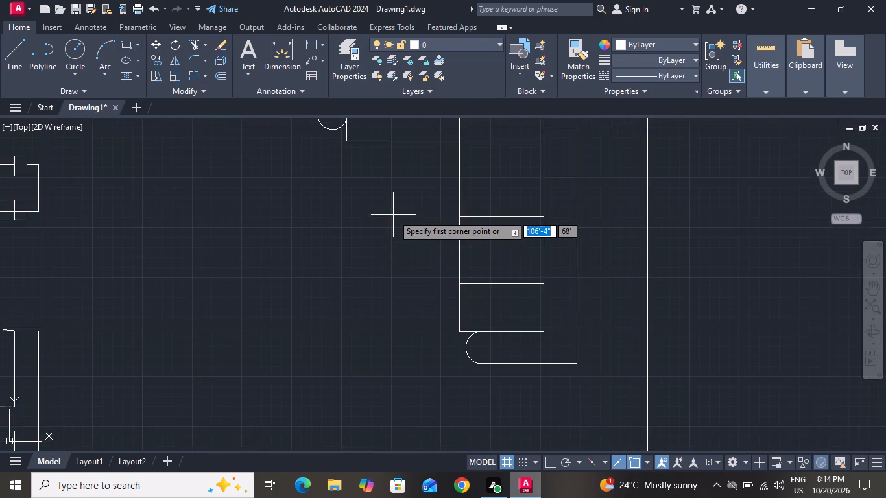
pyautogui.keyDown('ctrl'); pyautogui.scroll(1, 393, 215); pyautogui.keyUp('ctrl')
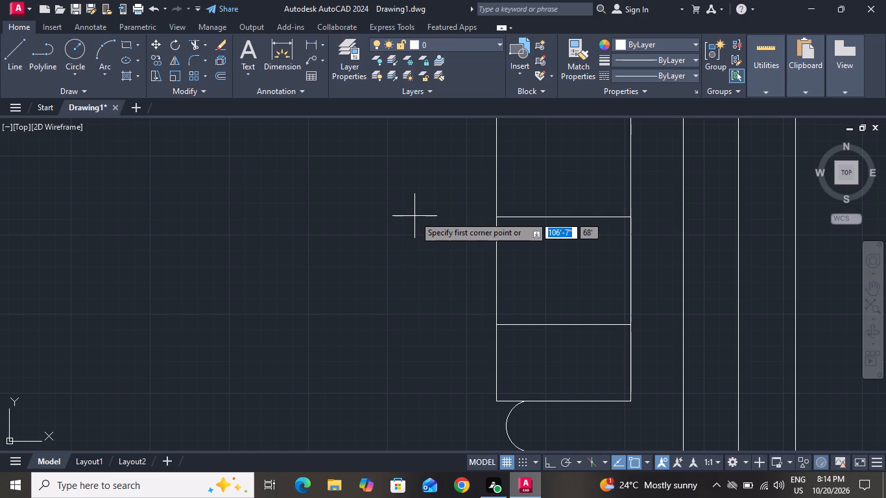
pyautogui.keyDown('ctrl'); pyautogui.scroll(-3, 414, 216); pyautogui.keyUp('ctrl')
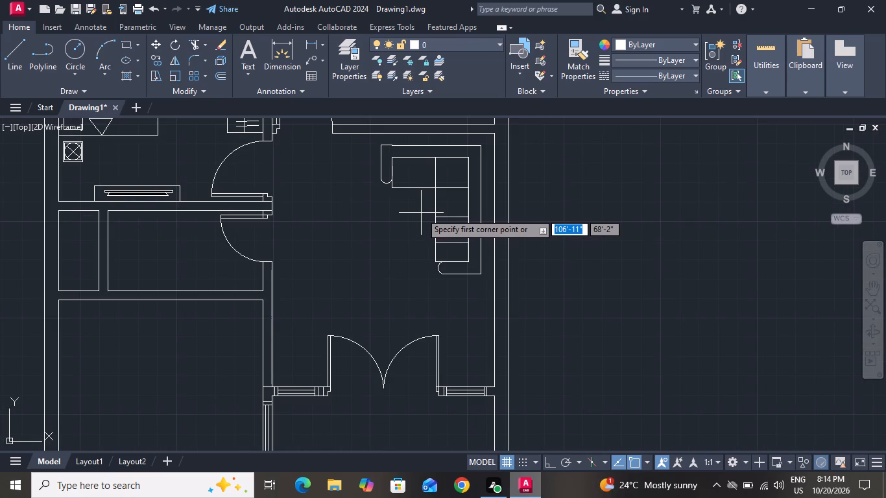
pyautogui.moveTo(420, 205); pyautogui.dragTo(387, 226)
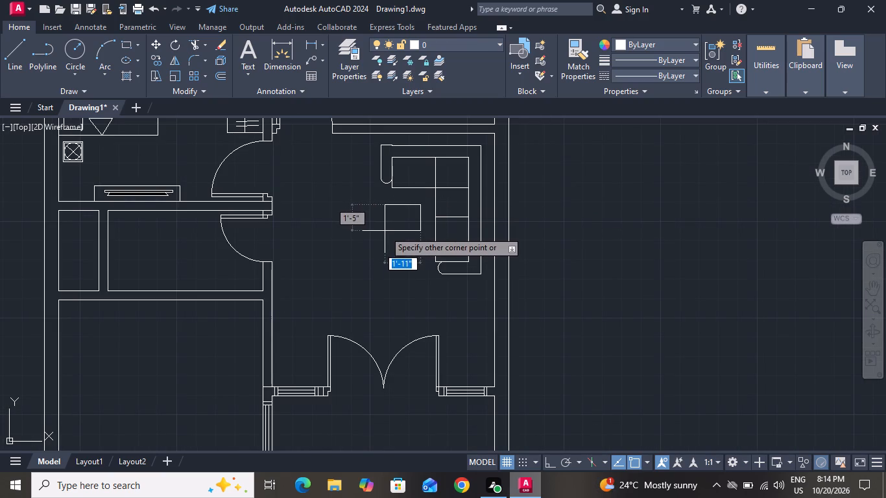
pyautogui.click(377, 233)
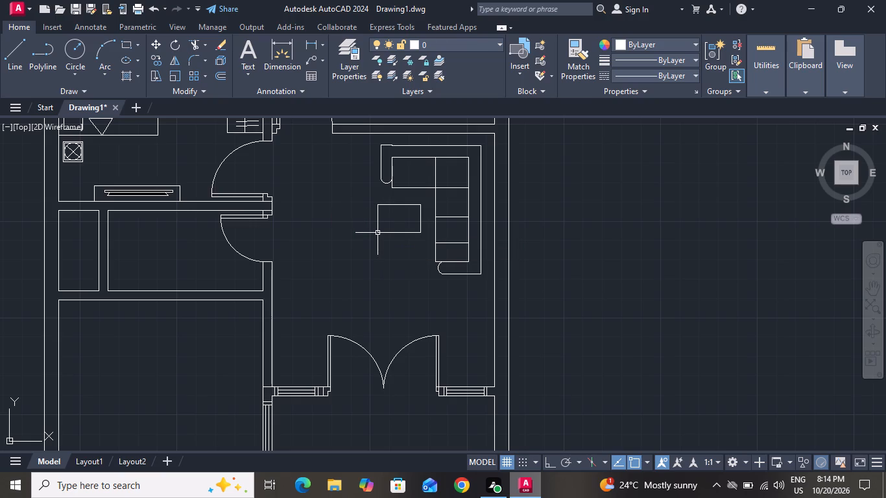
# Offset the coffee table rectangle 1" inward.
pyautogui.write('o 1')
pyautogui.hotkey('shift', '"')
pyautogui.press('Return')
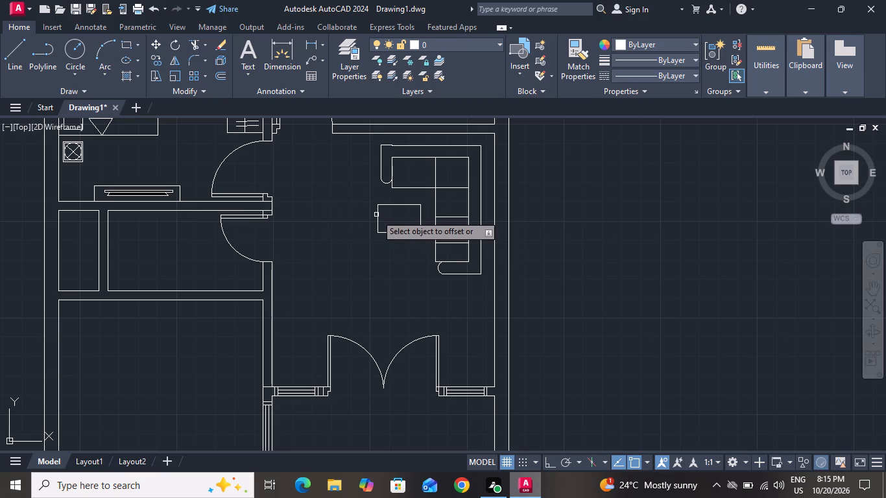
pyautogui.click(377, 216)
pyautogui.click(389, 219)
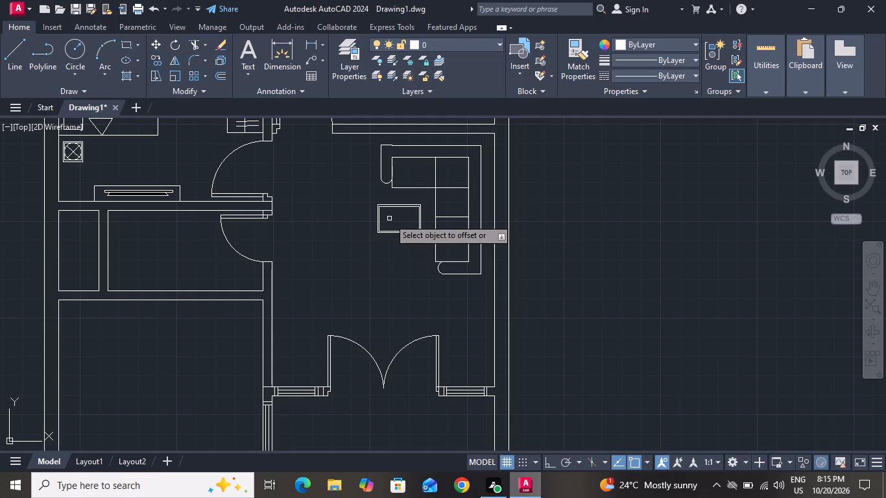
pyautogui.rightClick(389, 219)
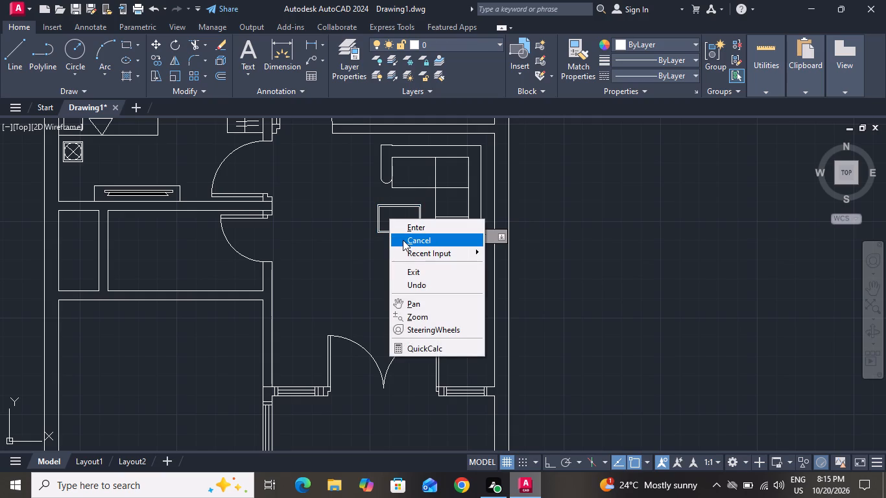
pyautogui.click(403, 240)
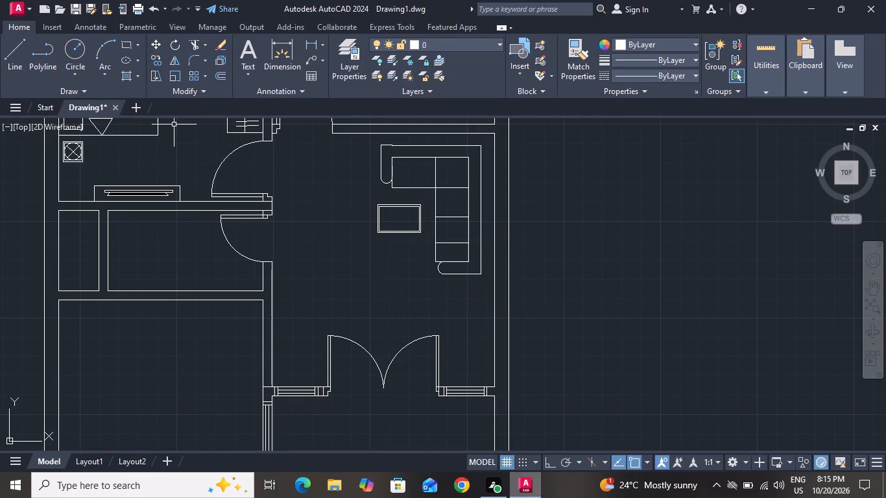
# Draw a side table rectangle about 1'-7" by 1'-3" just below the sofa's lower armrest.
pyautogui.click(131, 47)
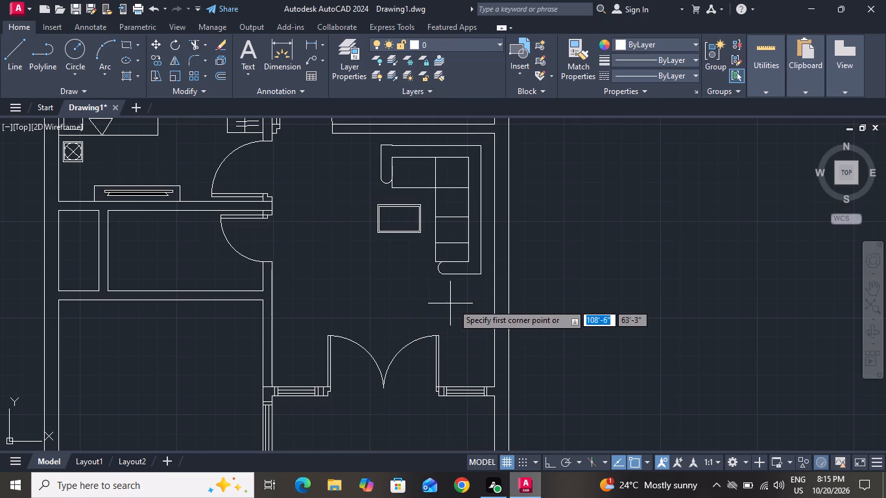
pyautogui.keyDown('ctrl'); pyautogui.scroll(2, 453, 303); pyautogui.keyUp('ctrl')
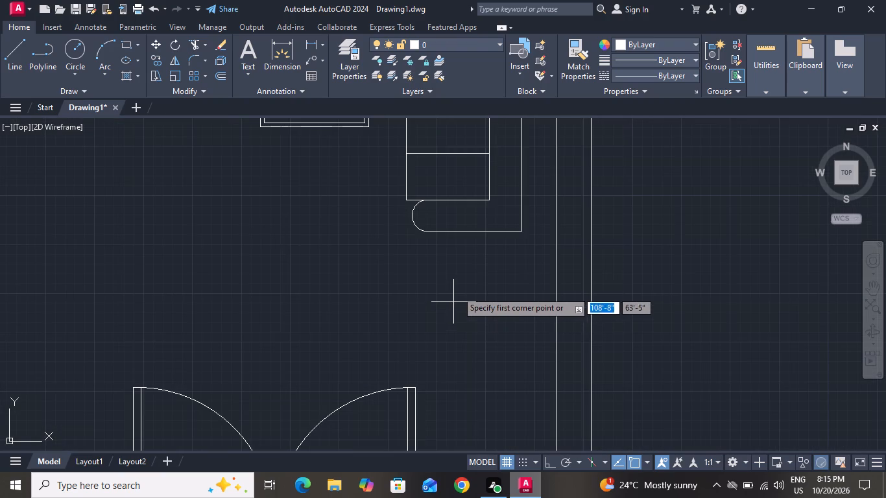
pyautogui.click(435, 262)
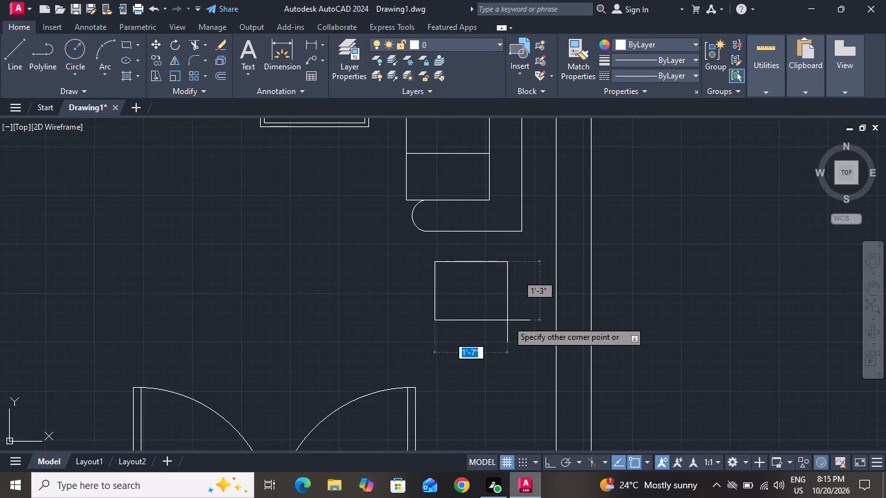
pyautogui.click(510, 325)
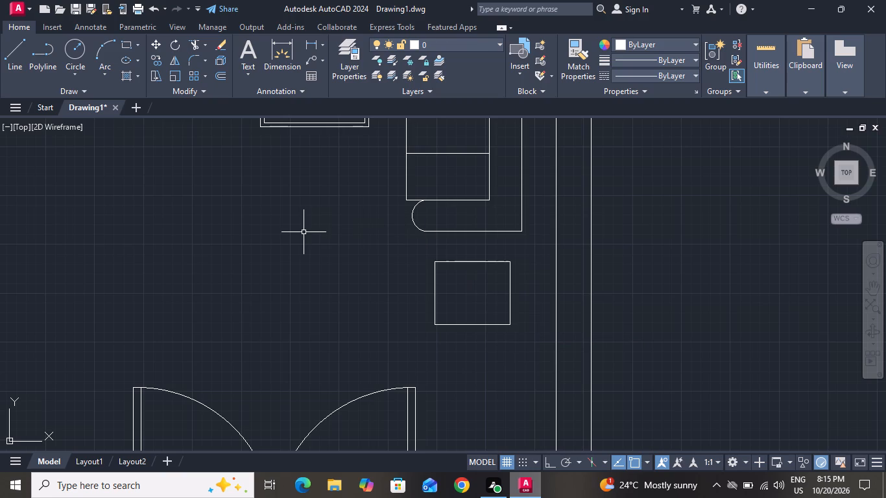
# Offset the side table rectangle 1" inward.
pyautogui.press('o')
pyautogui.press('space')
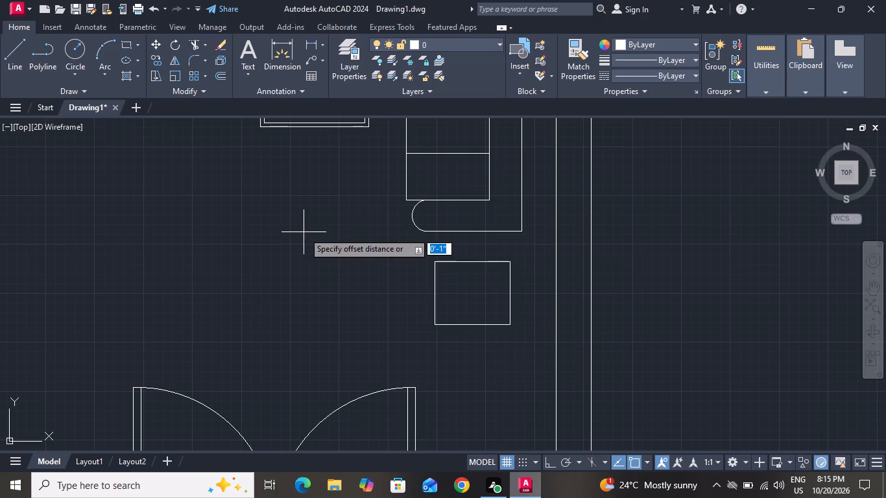
pyautogui.write('1')
pyautogui.hotkey('shift', '"')
pyautogui.press('Return')
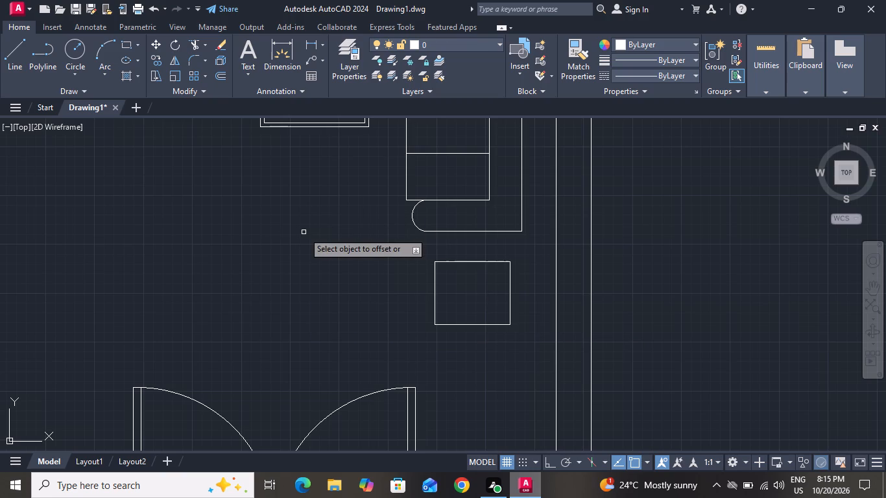
pyautogui.click(440, 261)
pyautogui.click(440, 263)
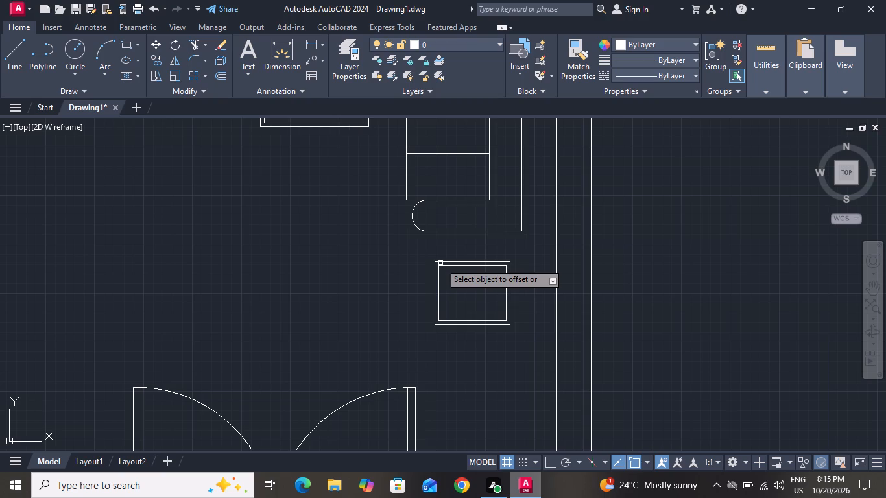
pyautogui.click(440, 263)
pyautogui.rightClick(440, 263)
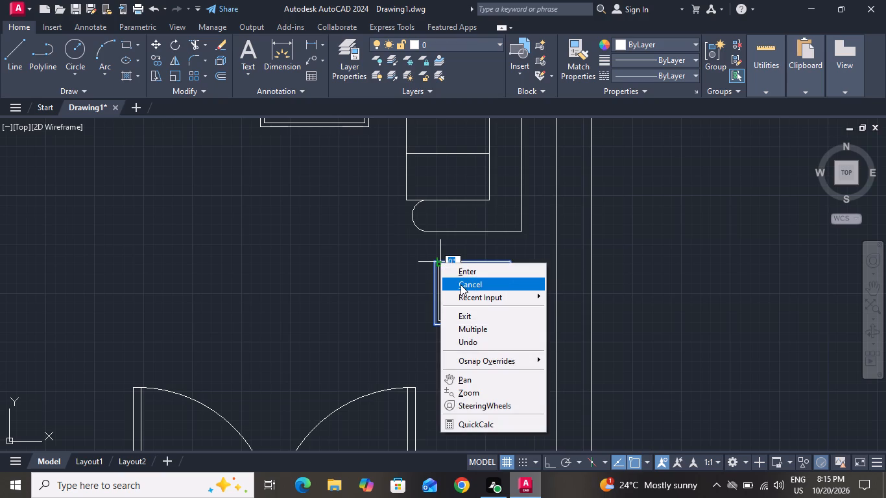
pyautogui.click(461, 285)
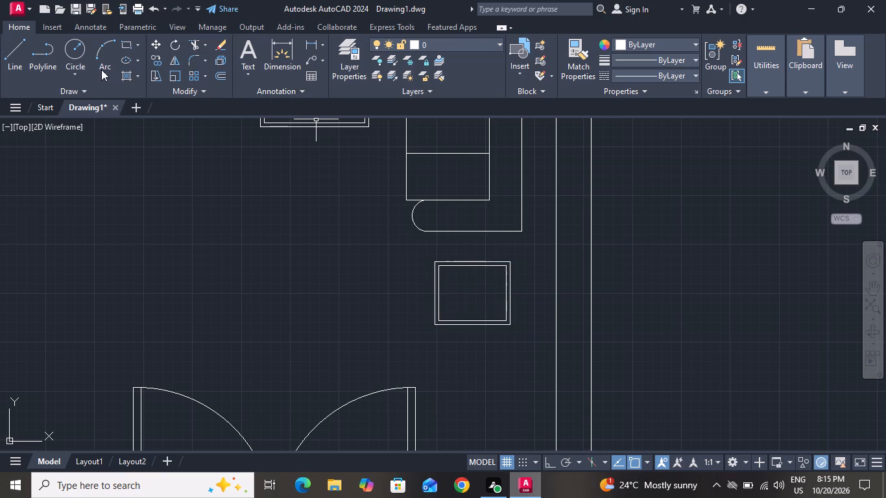
# Draw a lamp circle with a radius of about 5" at the centre of the side table.
pyautogui.click(66, 46)
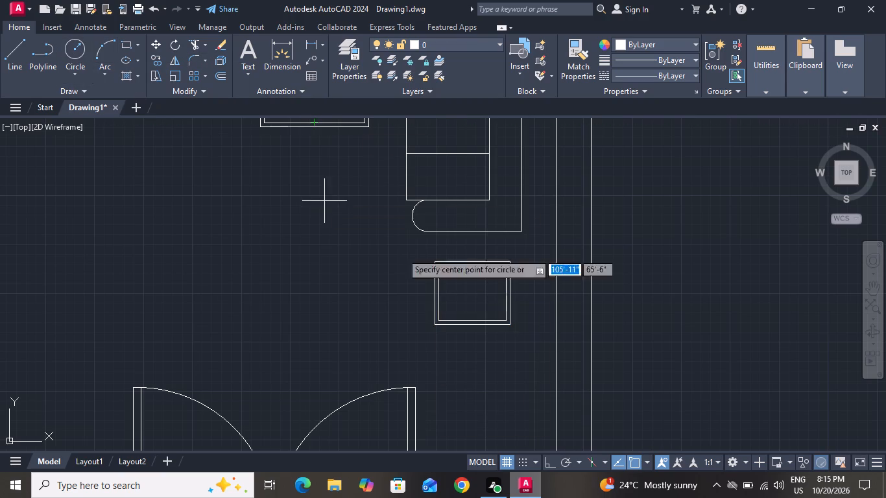
pyautogui.click(471, 295)
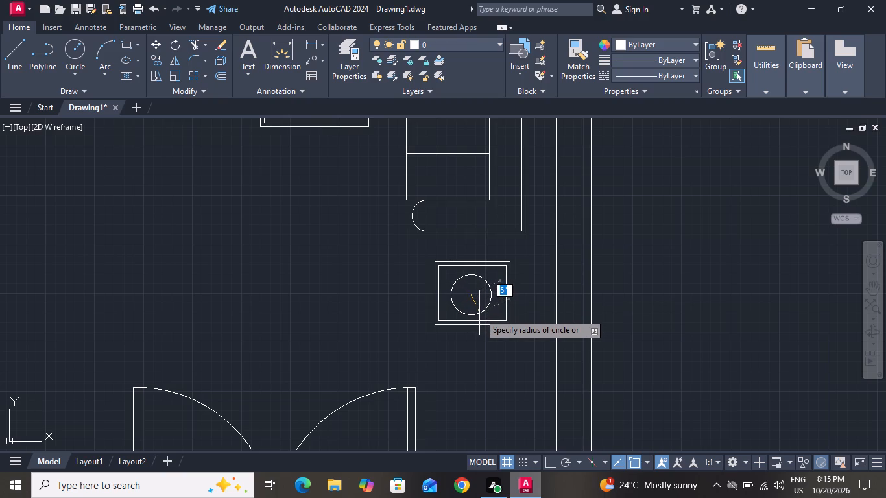
pyautogui.click(479, 313)
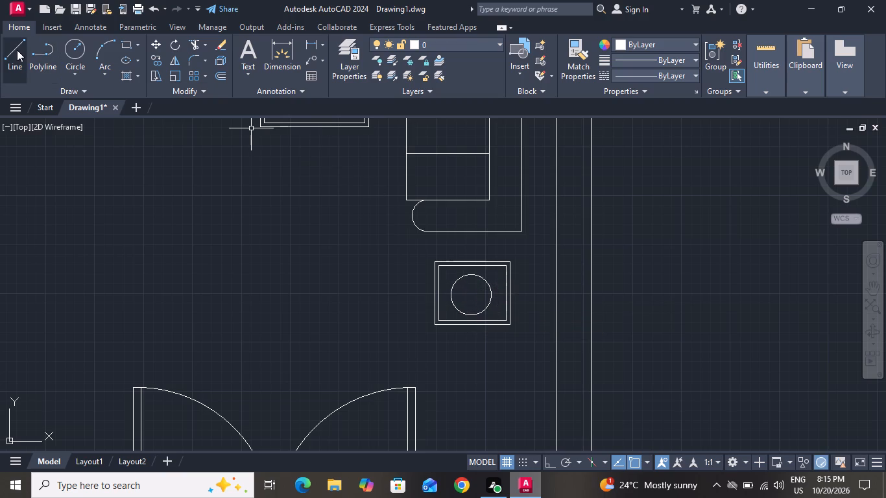
# Draw a horizontal and a vertical line crossing at the circle's centre, each extending slightly beyond the circle.
pyautogui.click(17, 50)
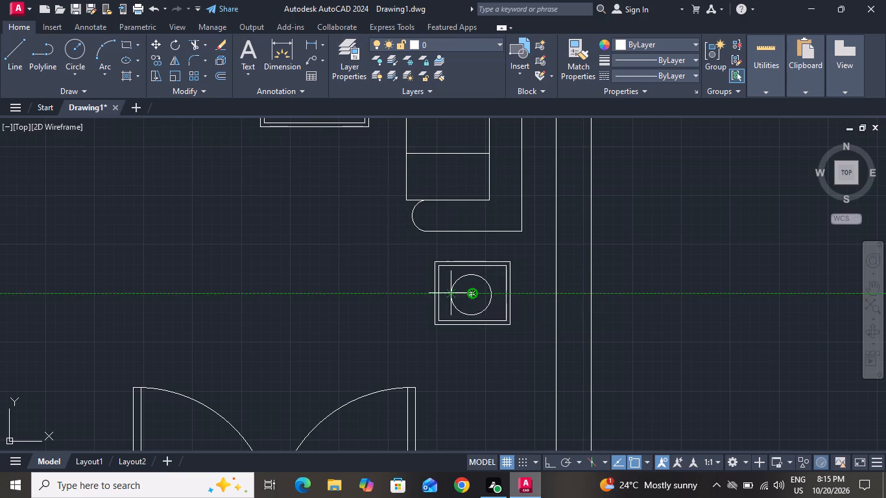
pyautogui.moveTo(443, 295); pyautogui.dragTo(482, 293)
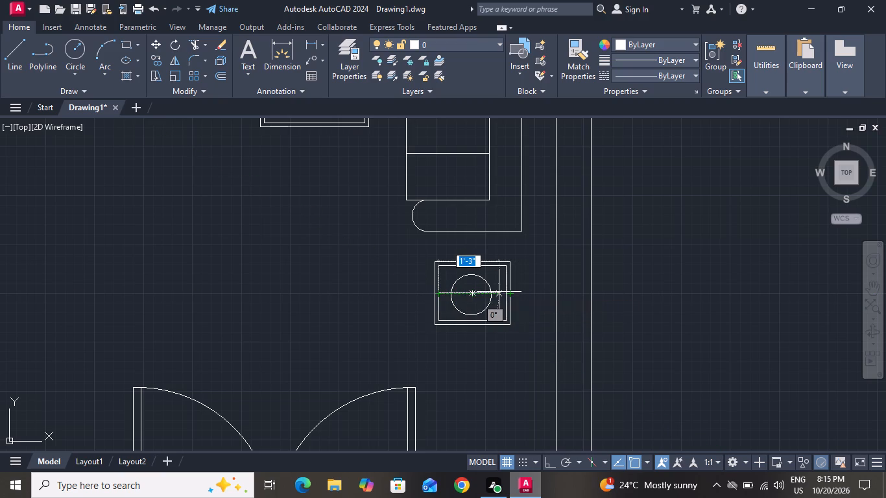
pyautogui.click(499, 292)
pyautogui.rightClick(494, 285)
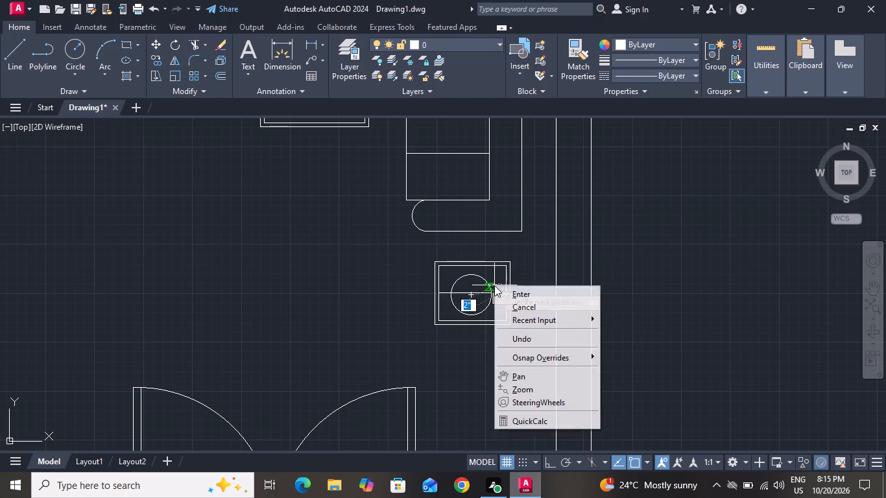
pyautogui.click(511, 302)
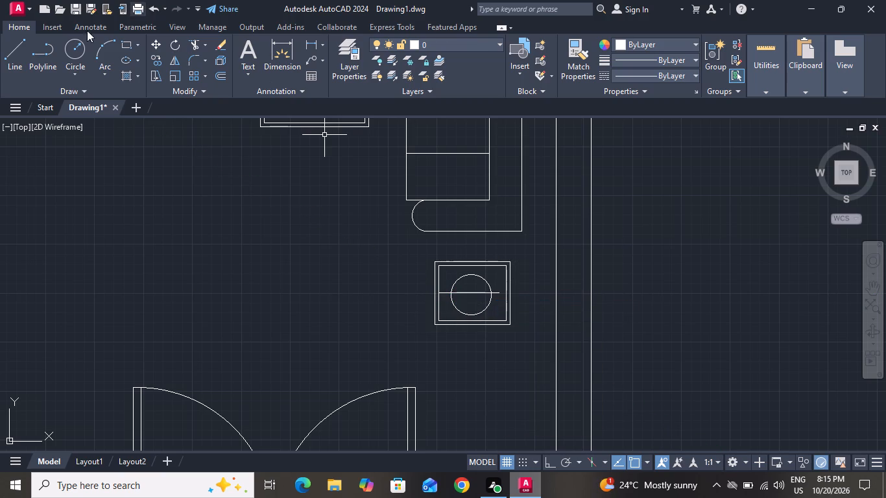
pyautogui.click(14, 47)
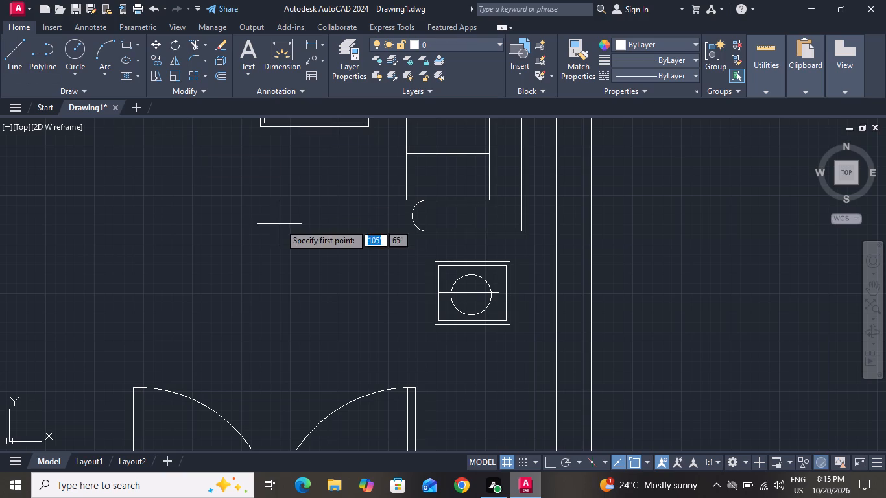
pyautogui.click(470, 268)
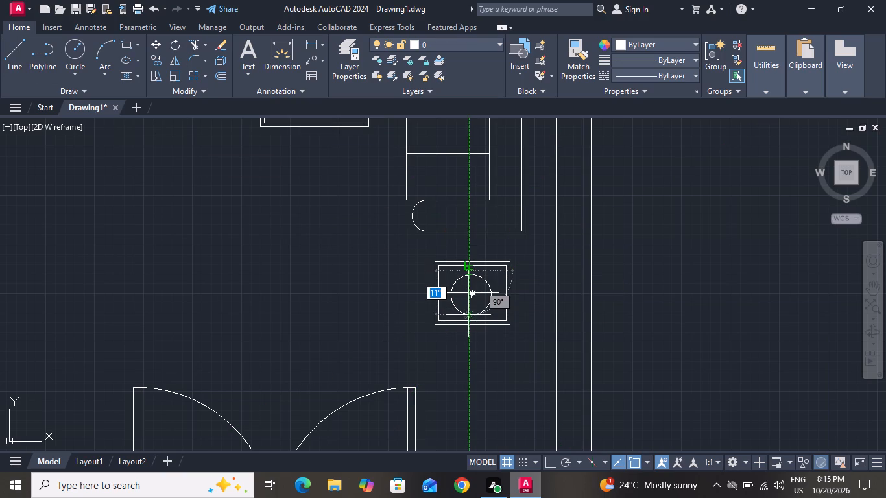
pyautogui.click(468, 323)
pyautogui.rightClick(468, 323)
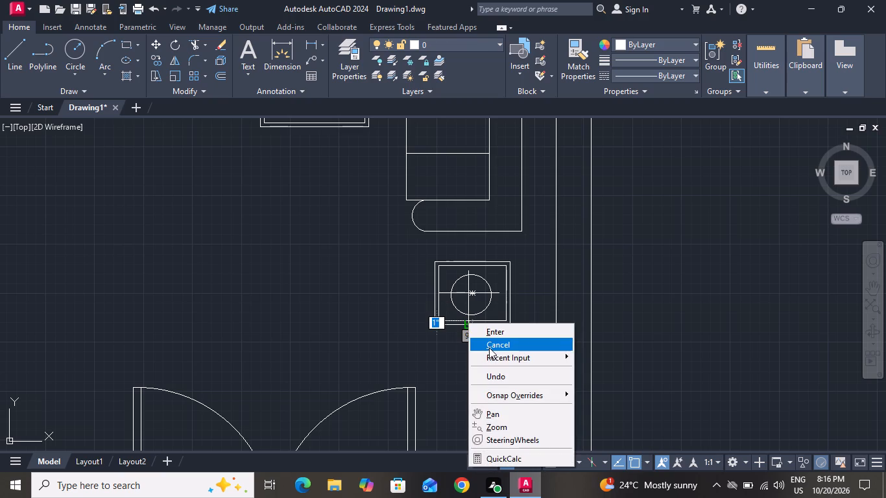
pyautogui.click(490, 349)
# Draw a 6" line across the wall between the two rooms, just below the upper-right inner corner of the lower-left room.
pyautogui.keyDown('ctrl'); pyautogui.scroll(-2, 490, 349); pyautogui.keyUp('ctrl')
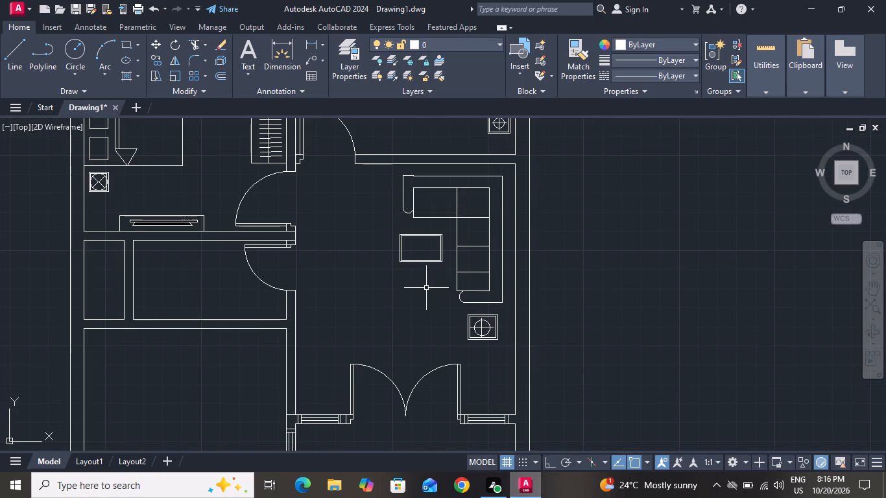
pyautogui.keyDown('ctrl'); pyautogui.scroll(-2, 288, 251); pyautogui.keyUp('ctrl')
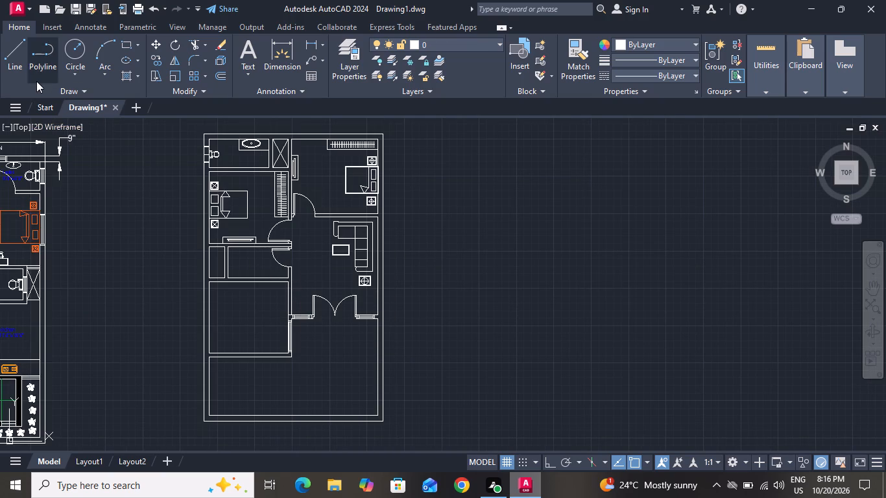
pyautogui.click(2, 51)
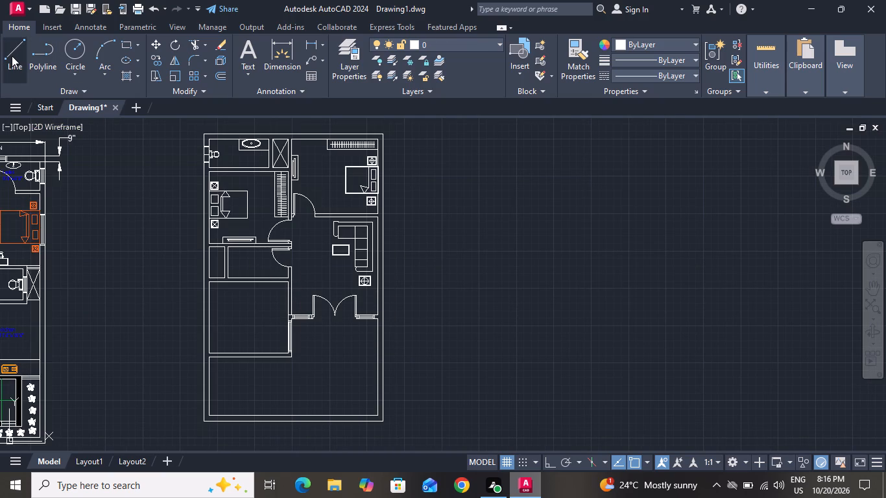
pyautogui.click(12, 56)
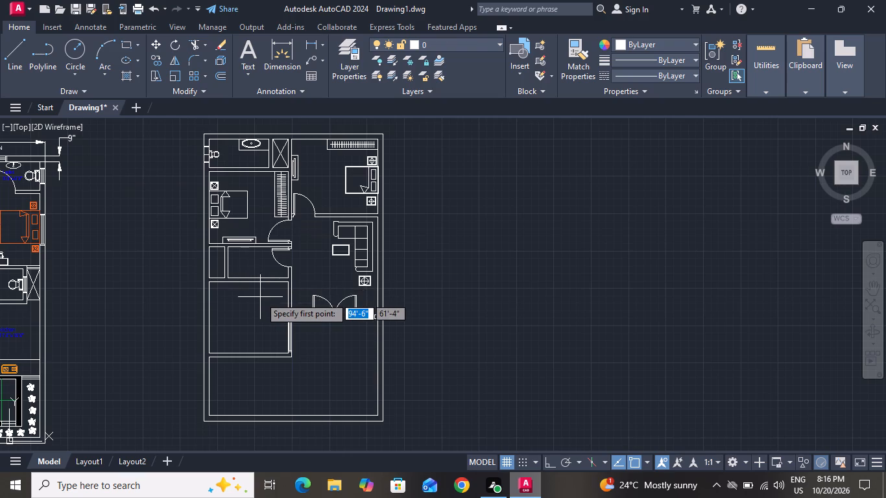
pyautogui.keyDown('ctrl'); pyautogui.scroll(2, 260, 297); pyautogui.keyUp('ctrl')
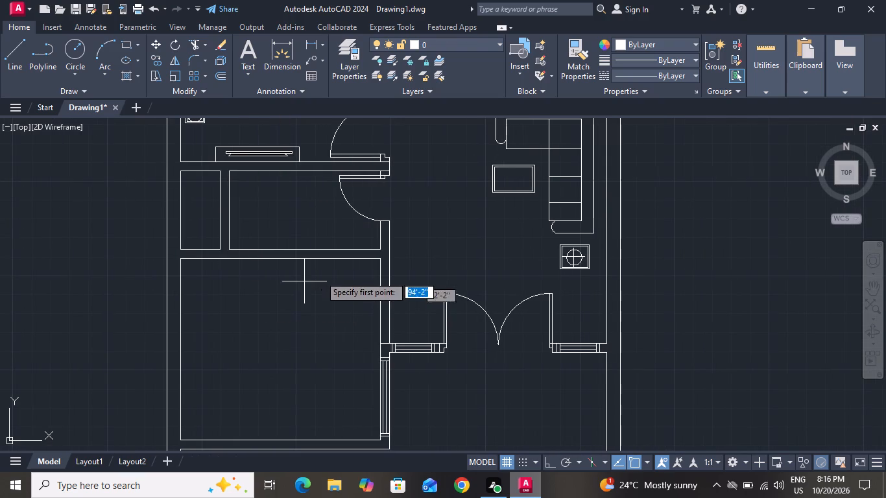
pyautogui.keyDown('ctrl'); pyautogui.scroll(1, 389, 279); pyautogui.keyUp('ctrl')
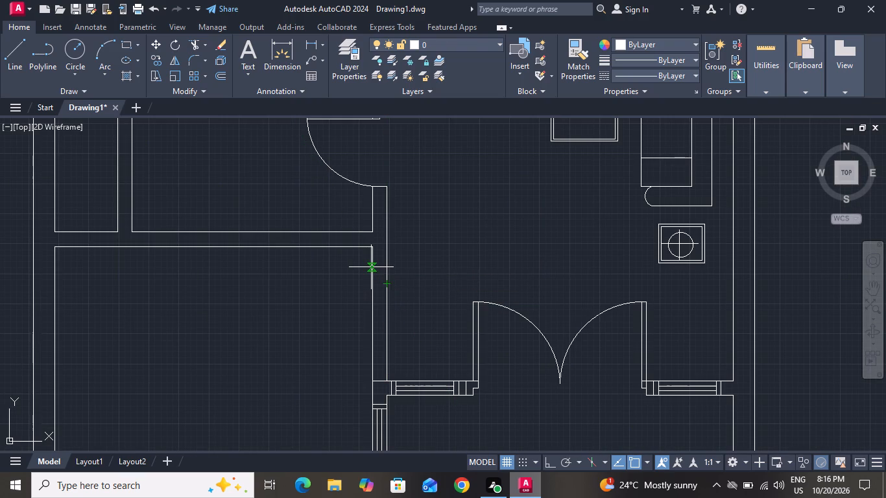
pyautogui.moveTo(373, 267); pyautogui.dragTo(387, 267)
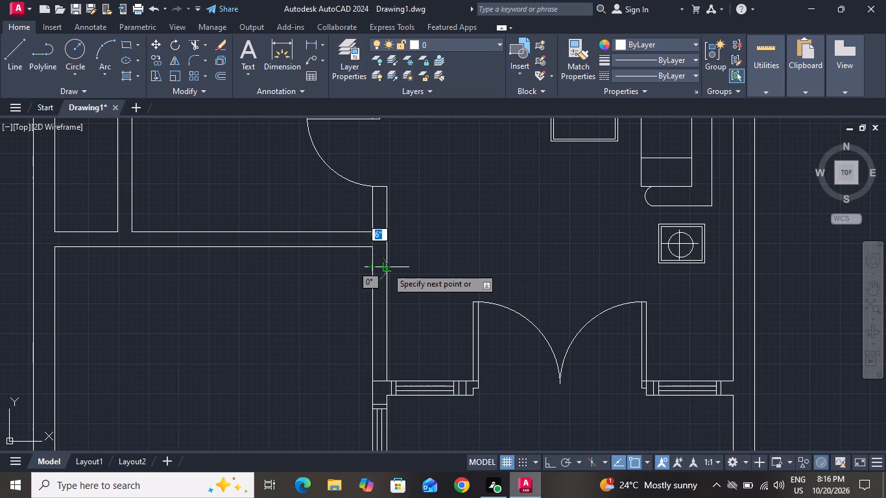
pyautogui.click(387, 267)
pyautogui.rightClick(387, 267)
pyautogui.click(392, 286)
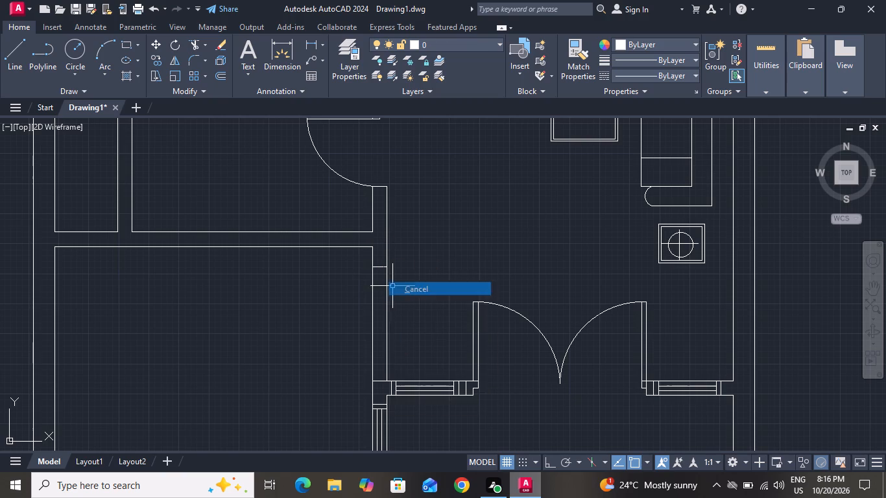
# Trim both wall lines between the new cross line and the window wall corner to open a passage into the lower-left room.
pyautogui.click(194, 41)
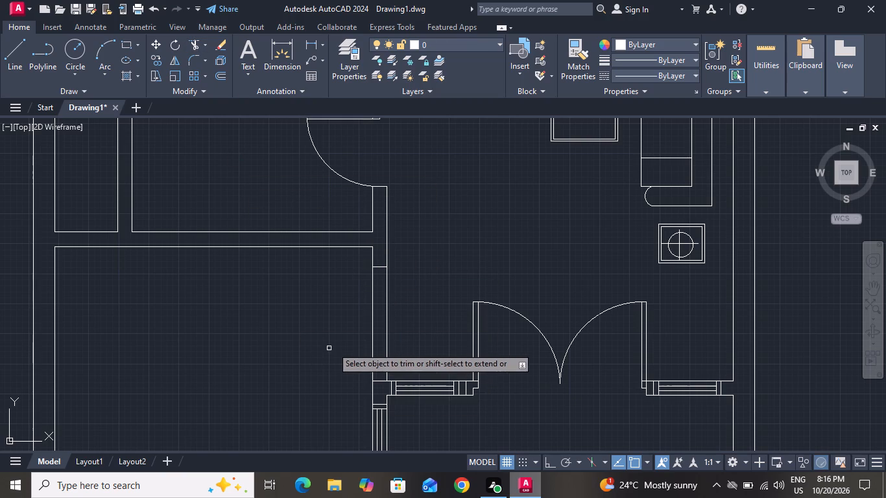
pyautogui.click(334, 344)
pyautogui.click(427, 307)
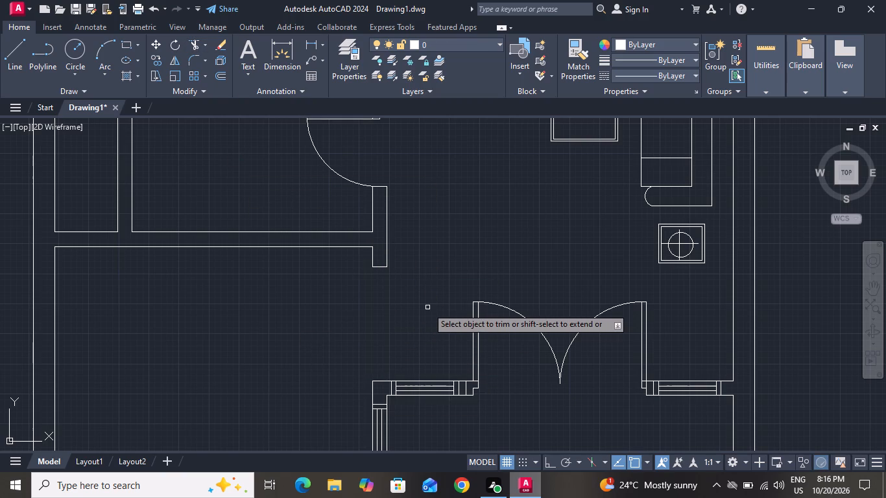
pyautogui.rightClick(427, 307)
pyautogui.click(481, 148)
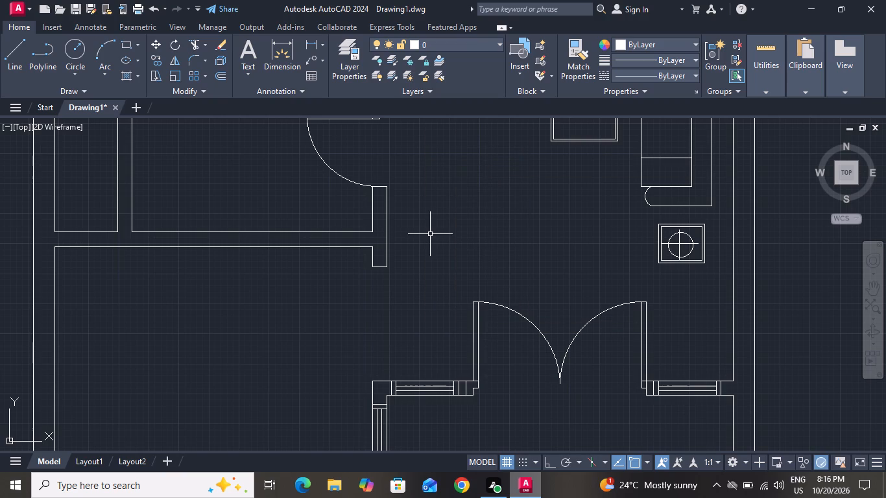
# Draw a stepped counter outline from the window wall corner: about 3'-4" left, down, and left to the room's outer wall.
pyautogui.keyDown('ctrl'); pyautogui.scroll(-1, 429, 236); pyautogui.keyUp('ctrl')
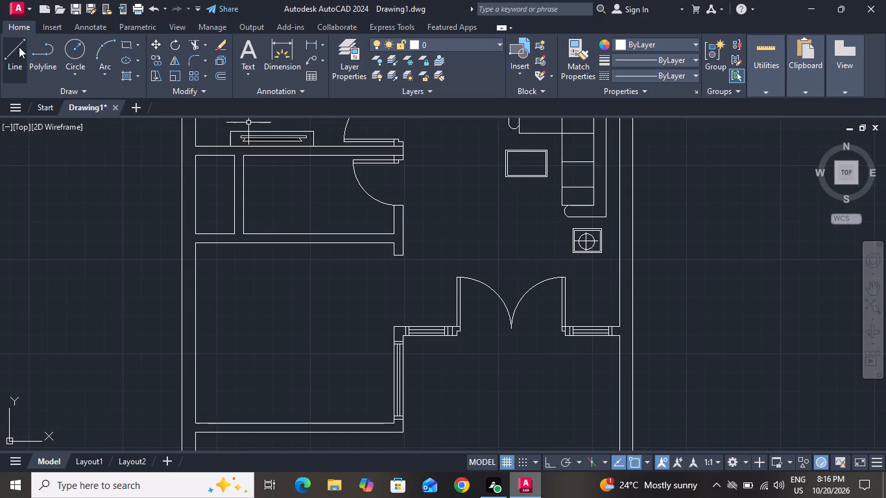
pyautogui.click(19, 47)
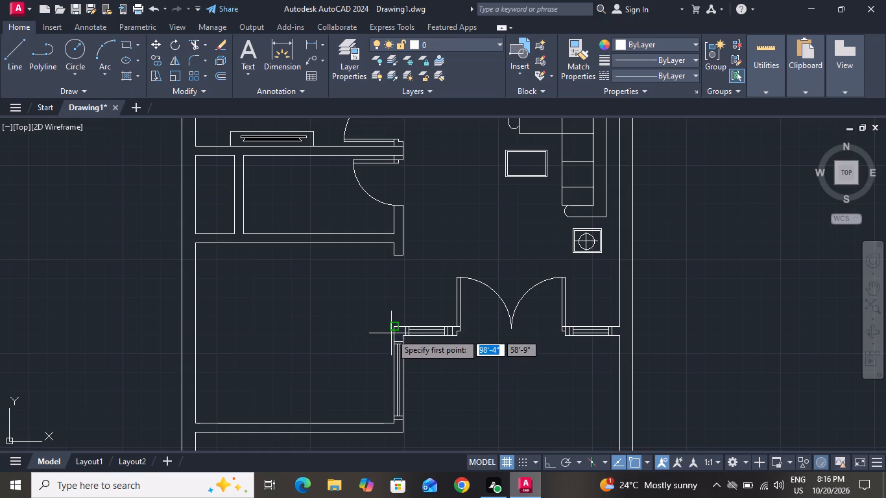
pyautogui.moveTo(394, 331); pyautogui.dragTo(368, 333)
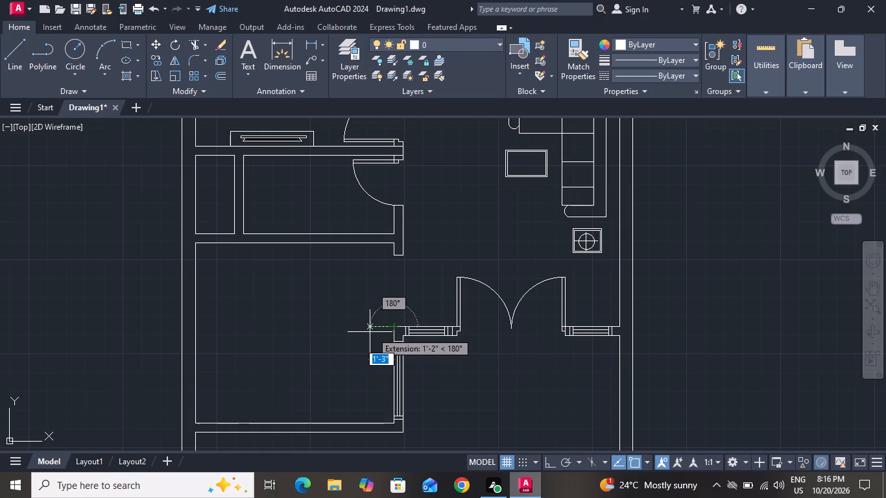
pyautogui.moveTo(368, 333); pyautogui.dragTo(333, 333)
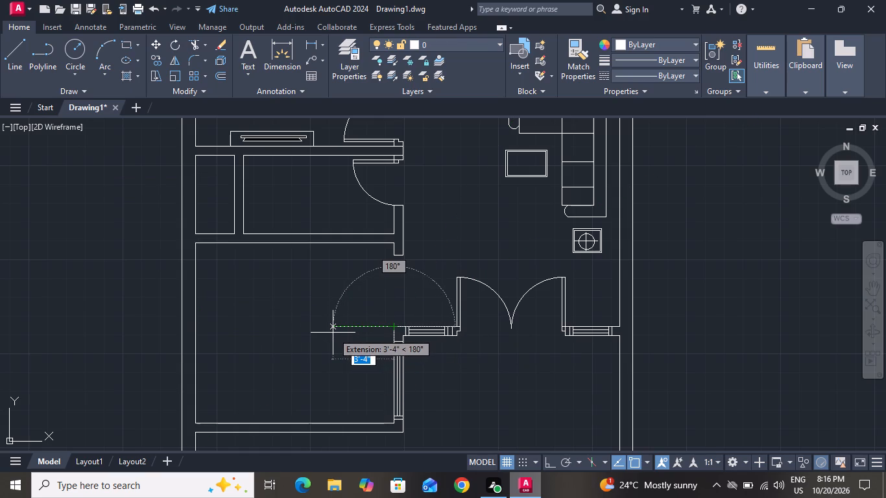
pyautogui.moveTo(333, 333); pyautogui.dragTo(333, 332)
pyautogui.click(333, 332)
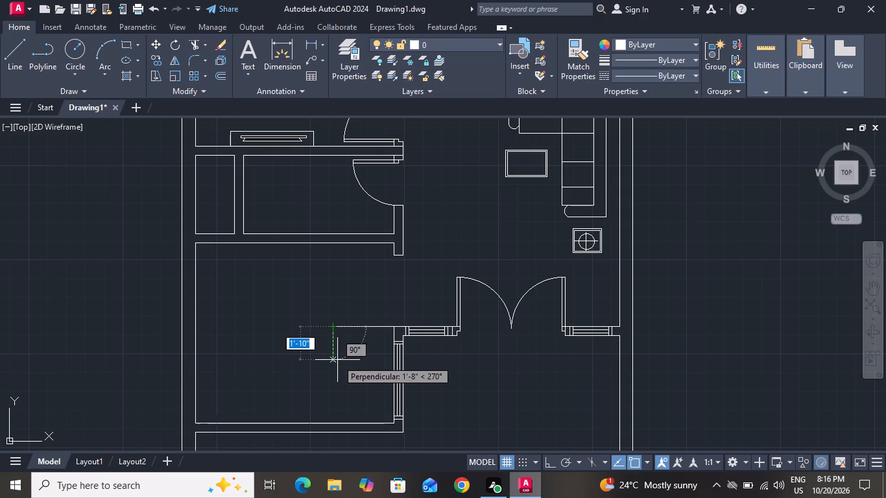
pyautogui.click(337, 380)
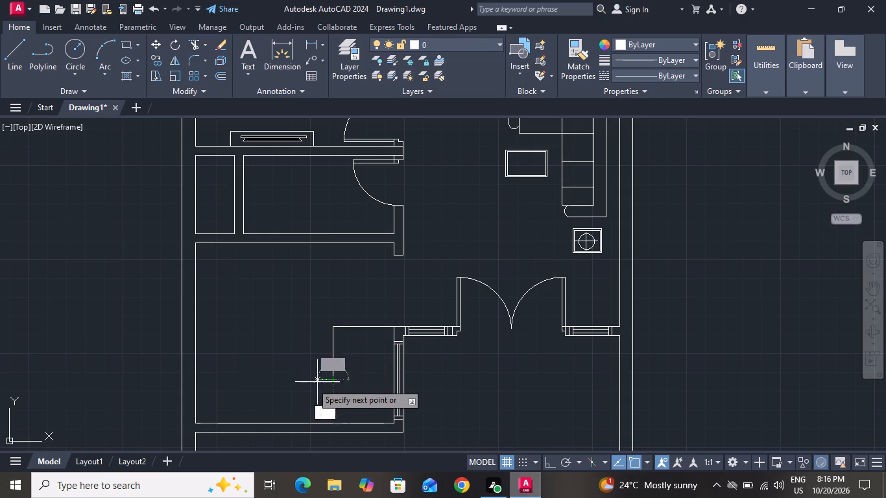
pyautogui.click(199, 377)
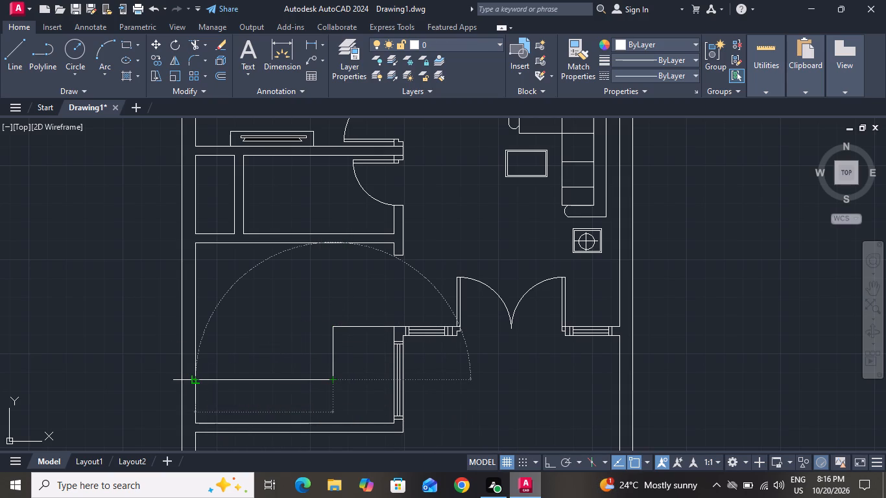
pyautogui.rightClick(199, 377)
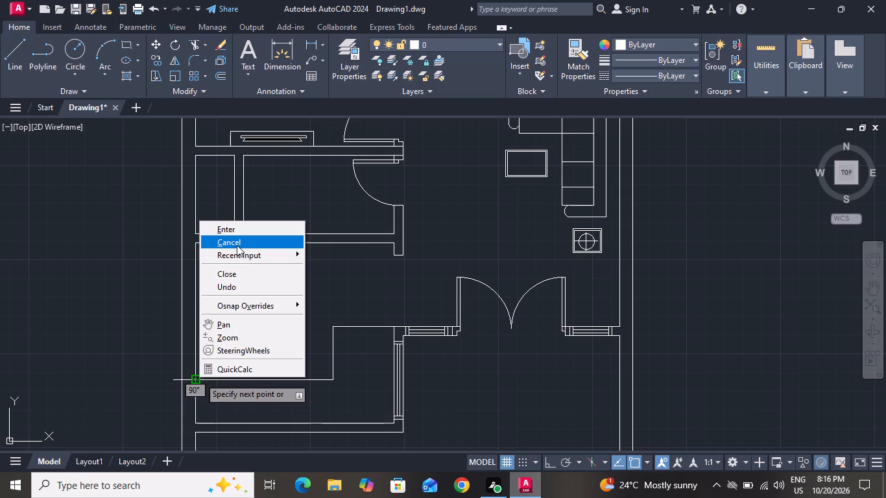
pyautogui.click(237, 245)
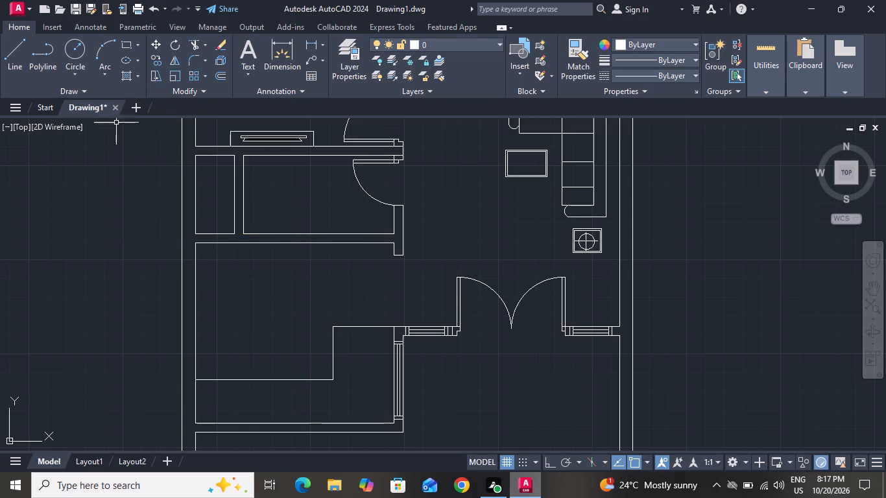
# Draw a rectangle about 3' wide with 3" filleted corners inside the counter, reaching down to the room's lower wall line.
pyautogui.write('rec f')
pyautogui.press('space')
pyautogui.write('3')
pyautogui.press('space')
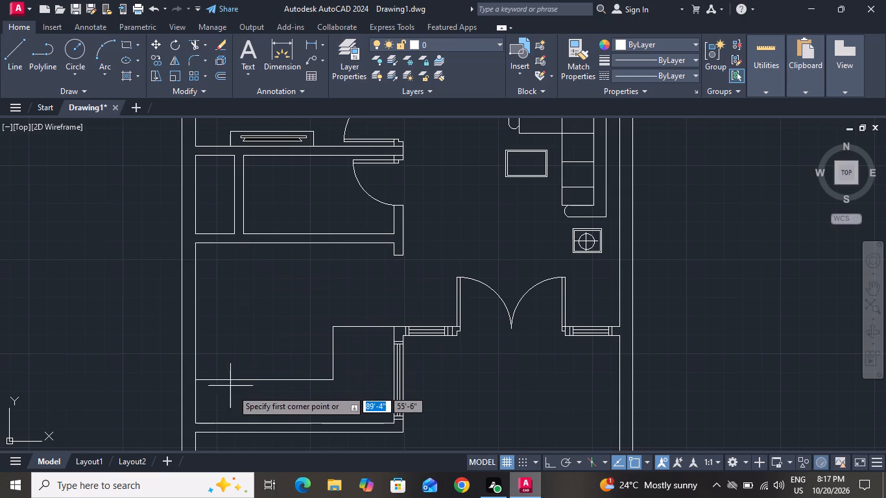
pyautogui.keyDown('ctrl'); pyautogui.scroll(2, 233, 399); pyautogui.keyUp('ctrl')
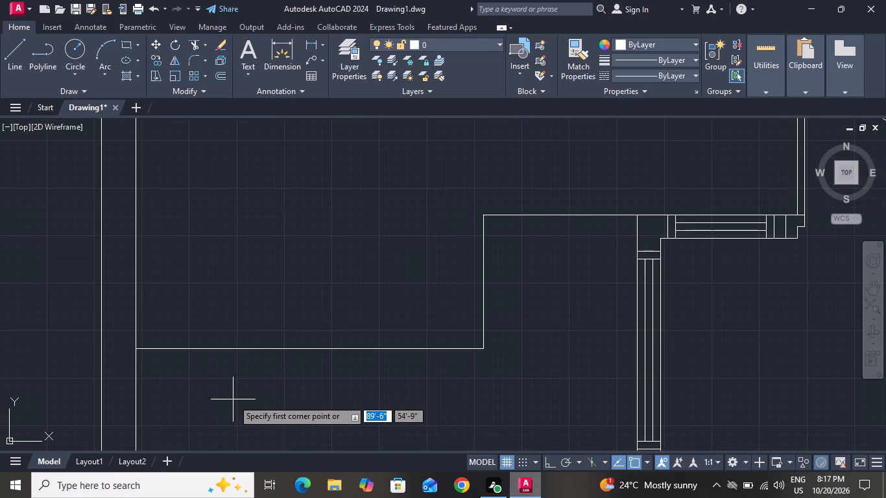
pyautogui.scroll(-3, 233, 399)
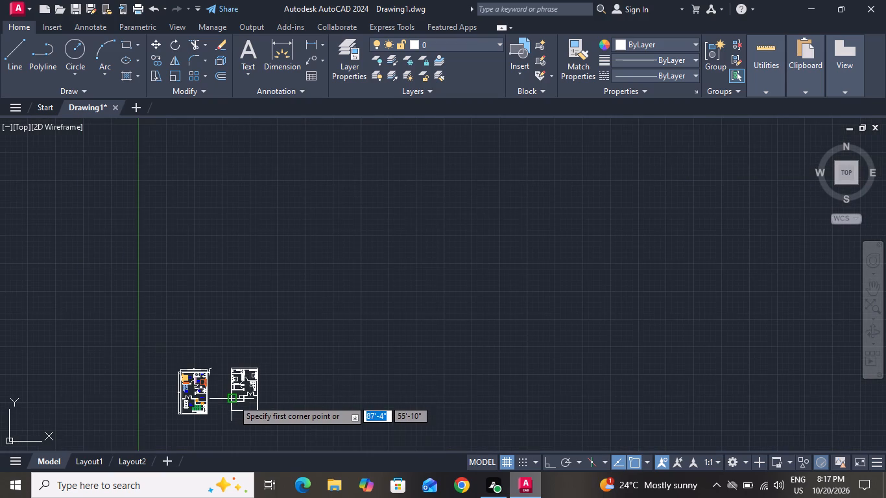
pyautogui.keyDown('ctrl'); pyautogui.scroll(6, 233, 399); pyautogui.keyUp('ctrl')
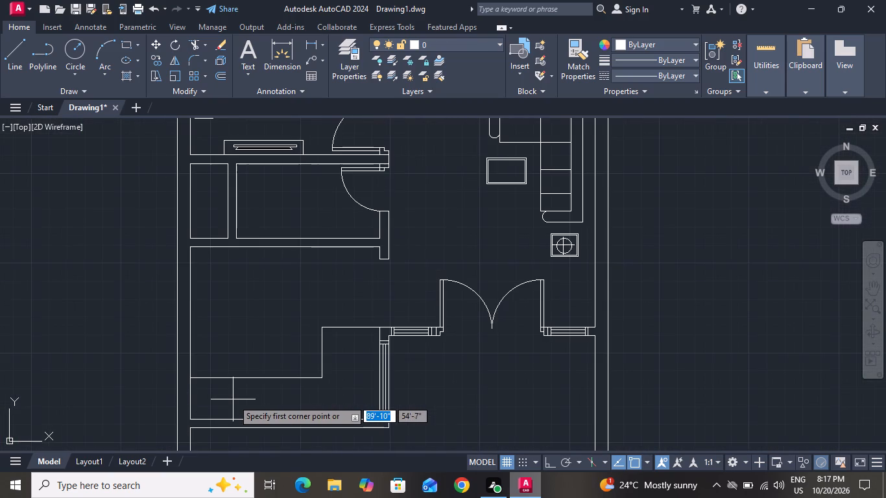
pyautogui.click(226, 388)
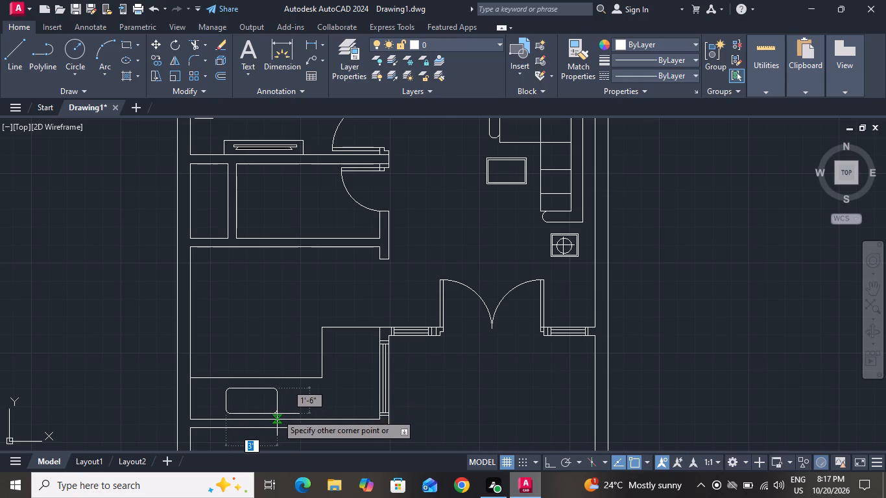
pyautogui.click(277, 414)
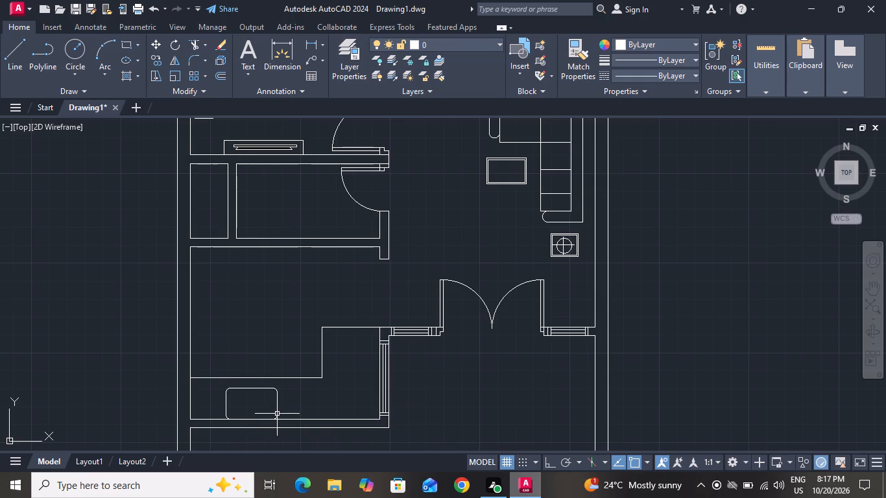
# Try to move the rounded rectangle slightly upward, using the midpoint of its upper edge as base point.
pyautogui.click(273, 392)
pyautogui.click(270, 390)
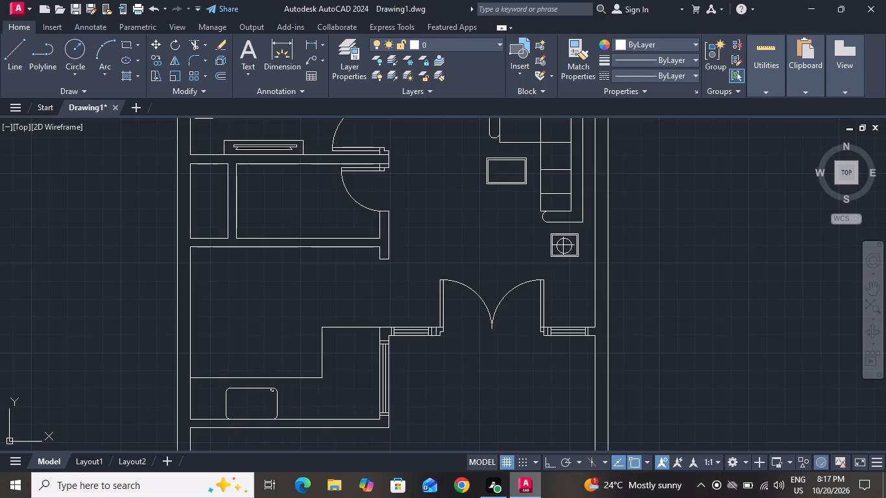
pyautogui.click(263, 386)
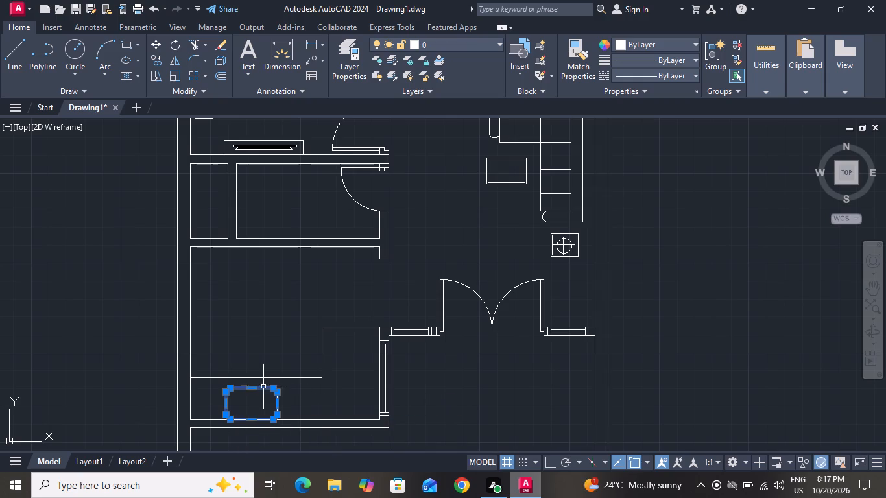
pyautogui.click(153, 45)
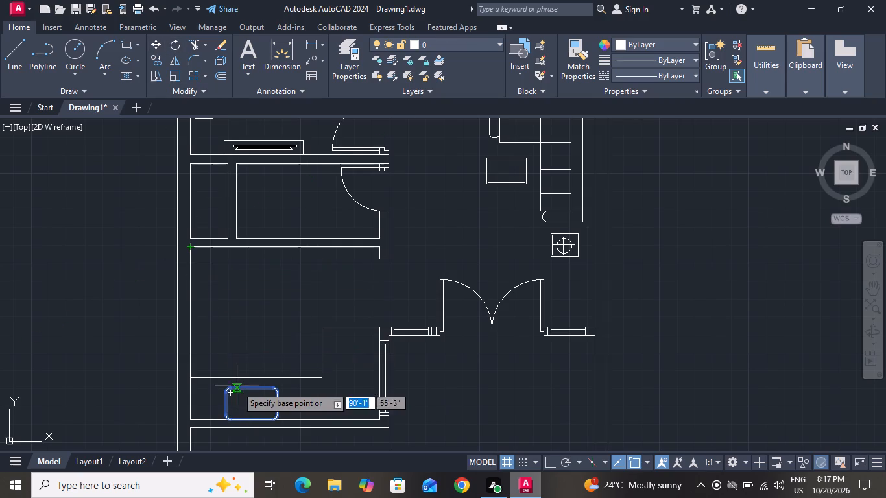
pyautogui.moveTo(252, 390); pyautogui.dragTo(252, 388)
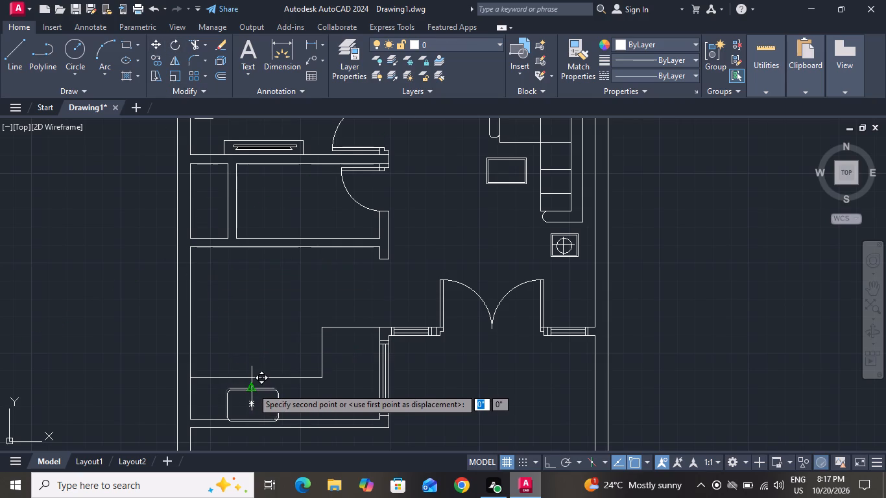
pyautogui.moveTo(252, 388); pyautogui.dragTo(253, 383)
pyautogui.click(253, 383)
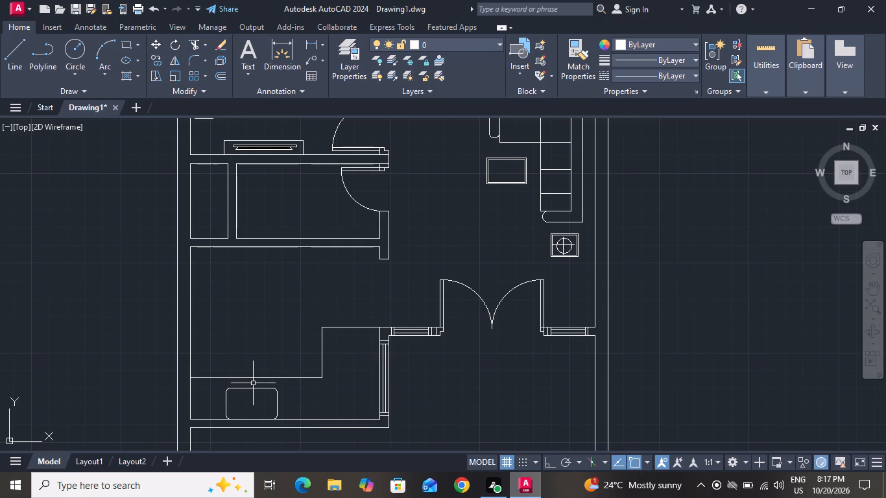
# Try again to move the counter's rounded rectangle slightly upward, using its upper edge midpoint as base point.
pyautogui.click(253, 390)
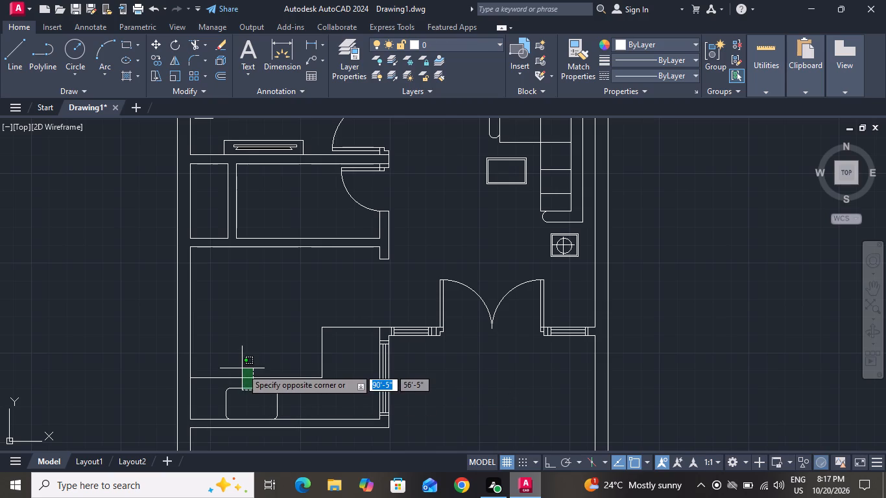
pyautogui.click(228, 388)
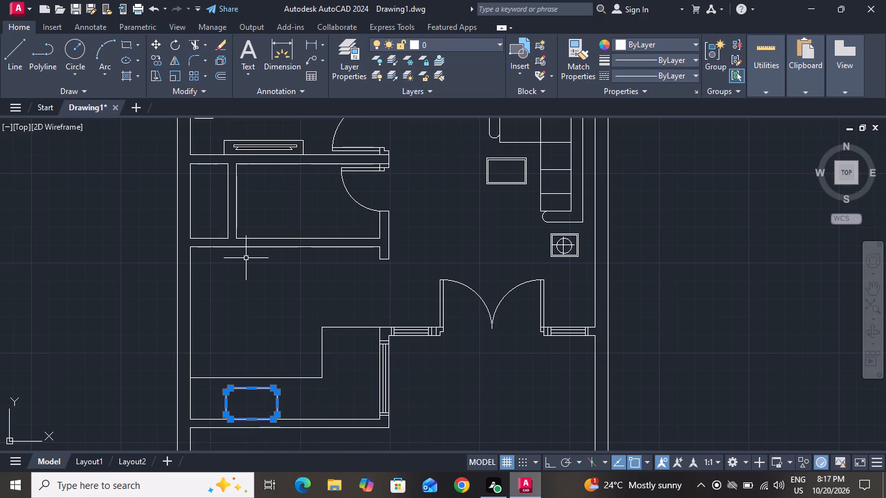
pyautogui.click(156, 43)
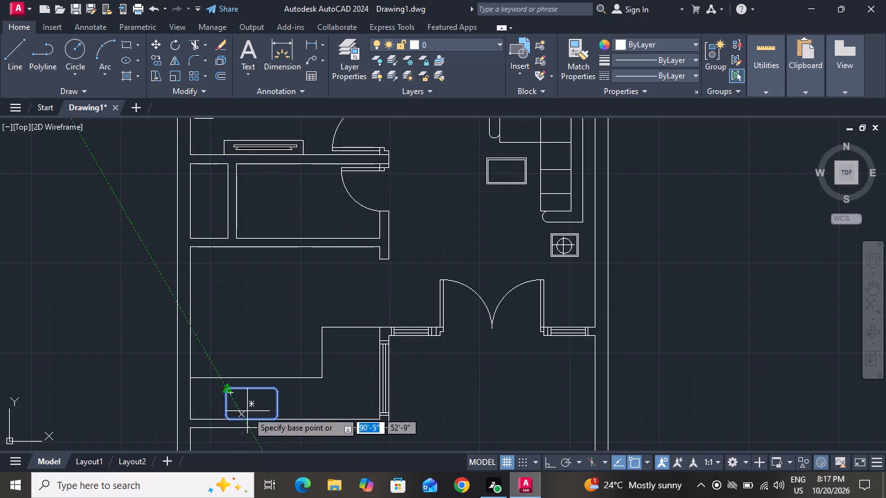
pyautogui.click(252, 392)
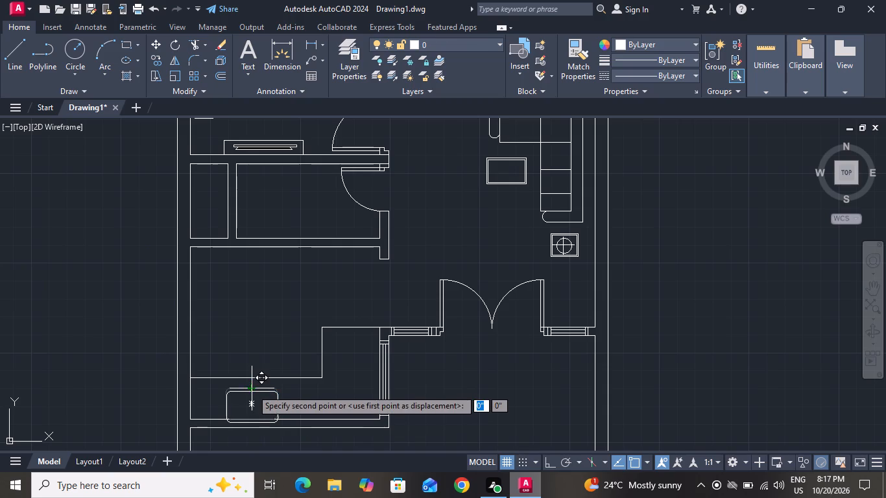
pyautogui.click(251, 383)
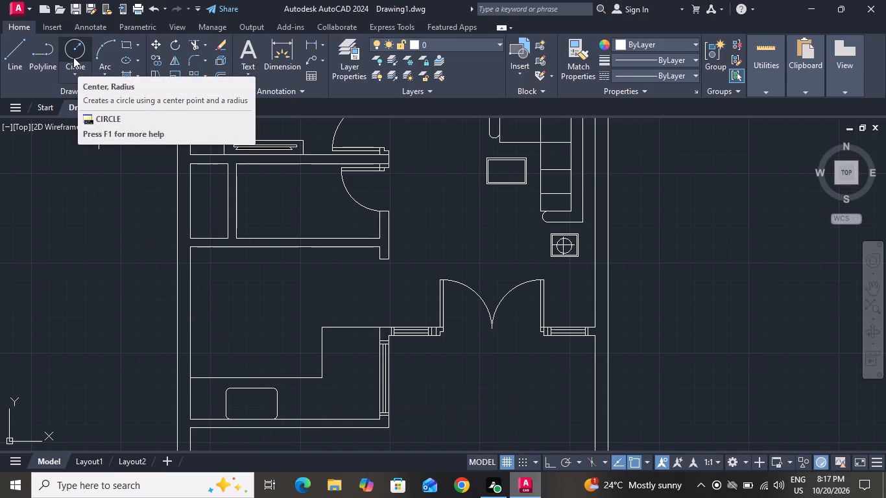
# Draw a small rectangle with rounded corners inside the left half of the counter's rounded rectangle.
pyautogui.click(127, 45)
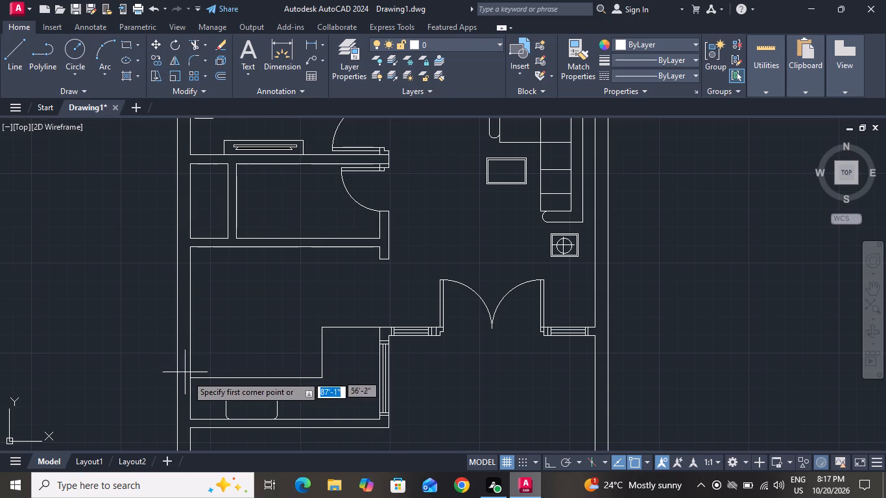
pyautogui.keyDown('ctrl'); pyautogui.scroll(3, 204, 408); pyautogui.keyUp('ctrl')
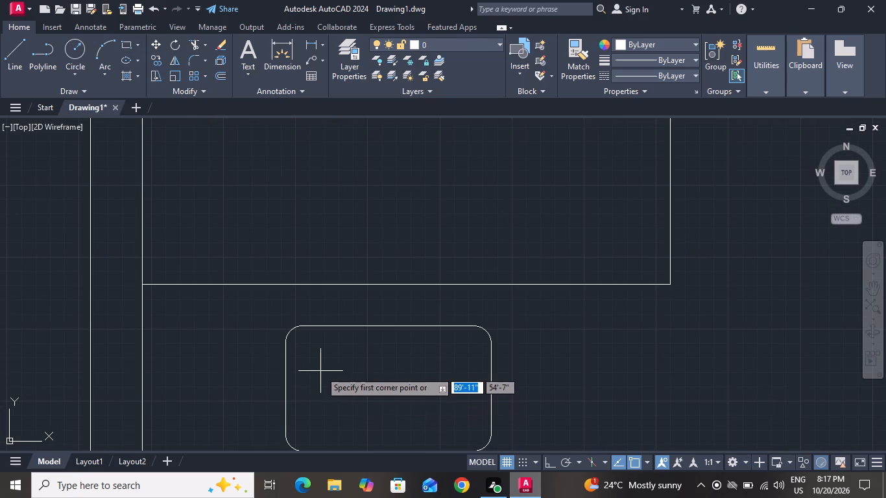
pyautogui.click(305, 362)
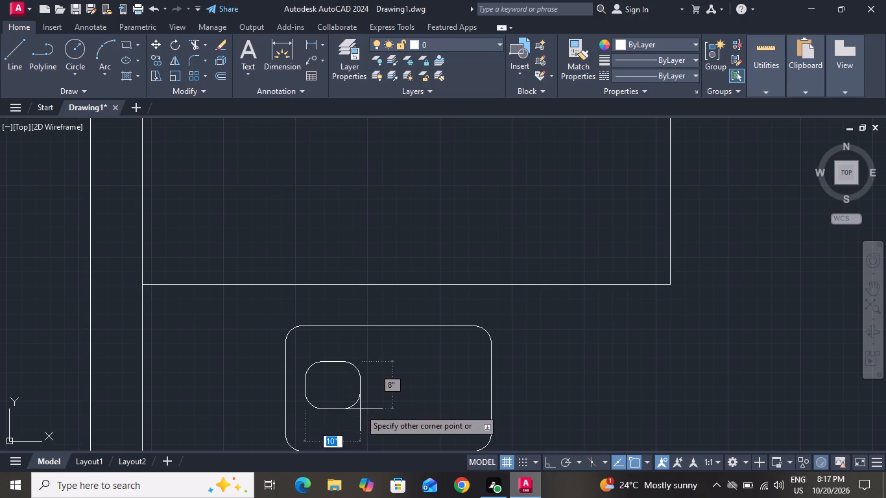
pyautogui.click(372, 421)
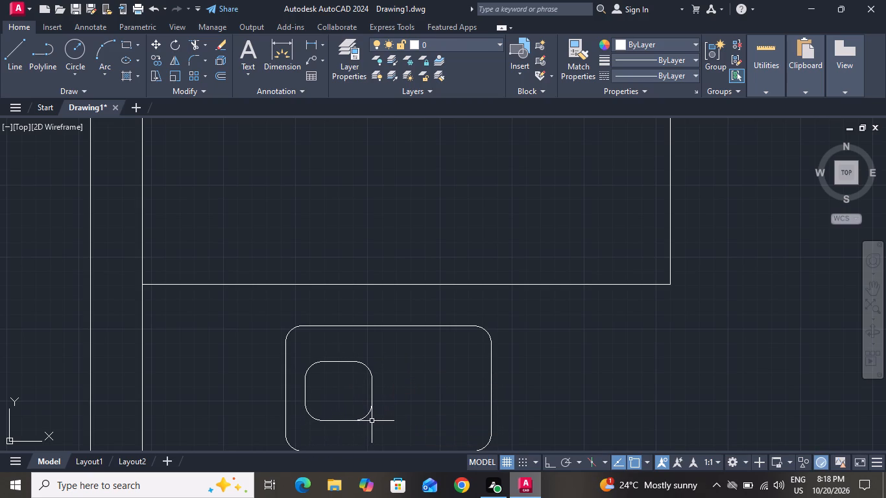
# Draw a circle of about 3" radius centred in the small rounded rectangle.
pyautogui.click(77, 50)
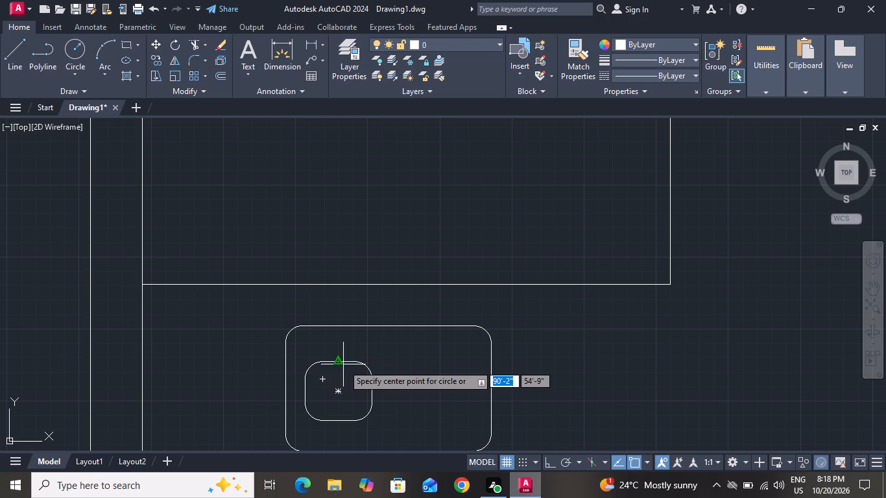
pyautogui.click(341, 391)
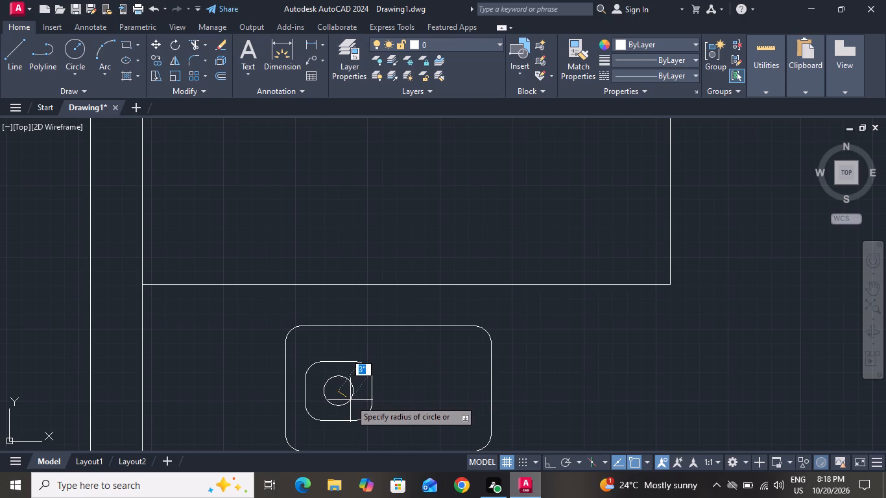
pyautogui.click(350, 400)
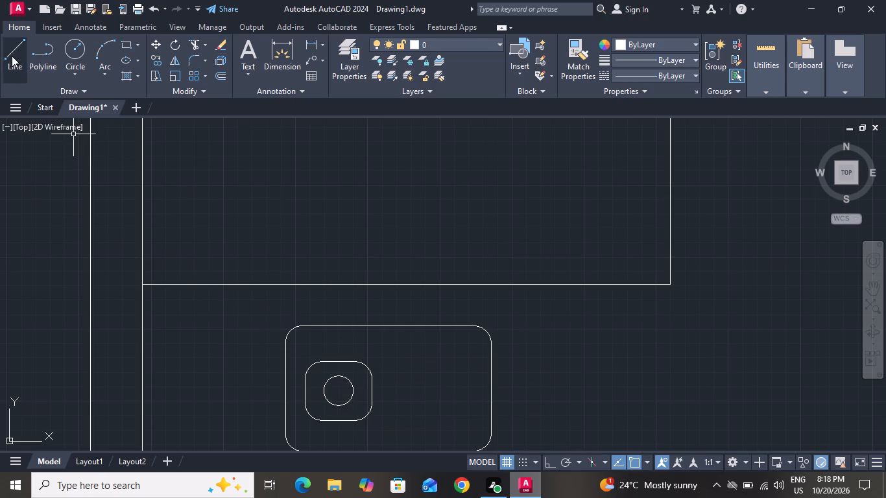
# Draw a diagonal line from the circle's upper-right edge to the small rectangle's rounded upper-right corner.
pyautogui.click(12, 56)
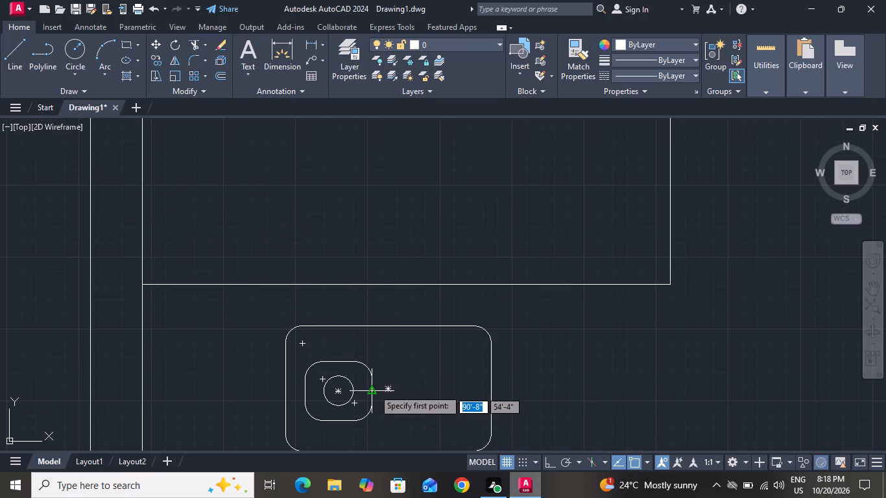
pyautogui.click(352, 383)
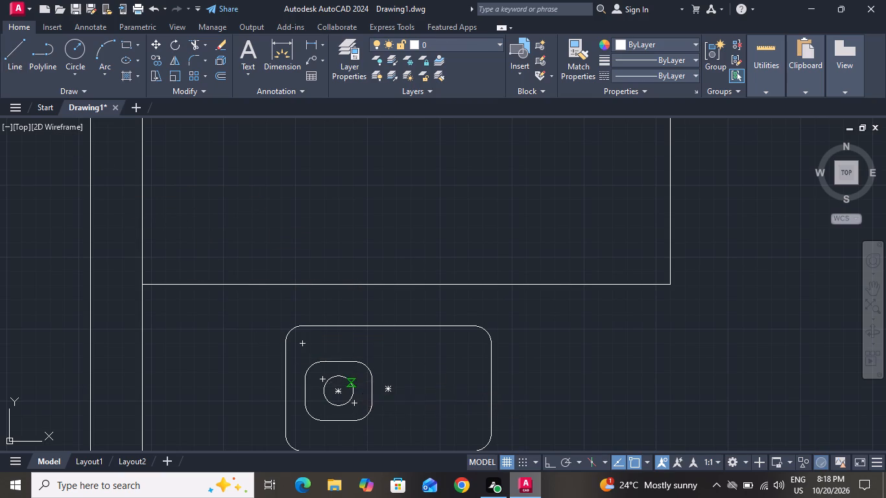
pyautogui.click(366, 370)
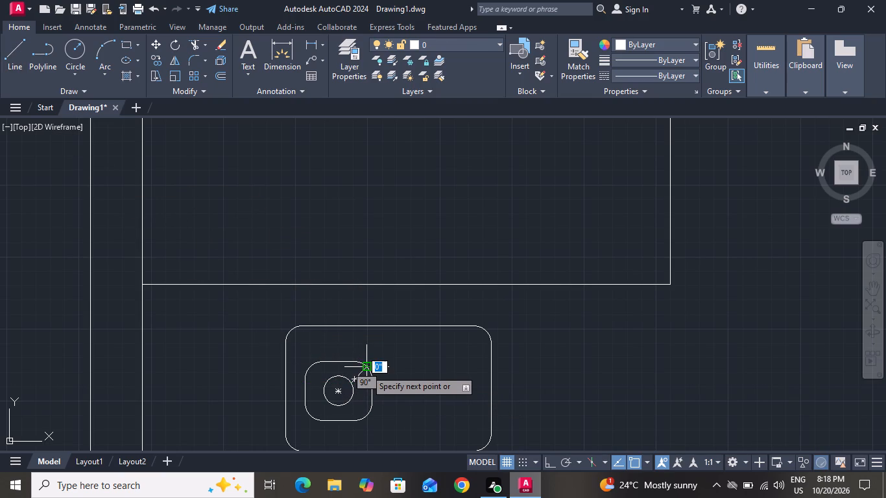
pyautogui.rightClick(366, 370)
pyautogui.click(370, 371)
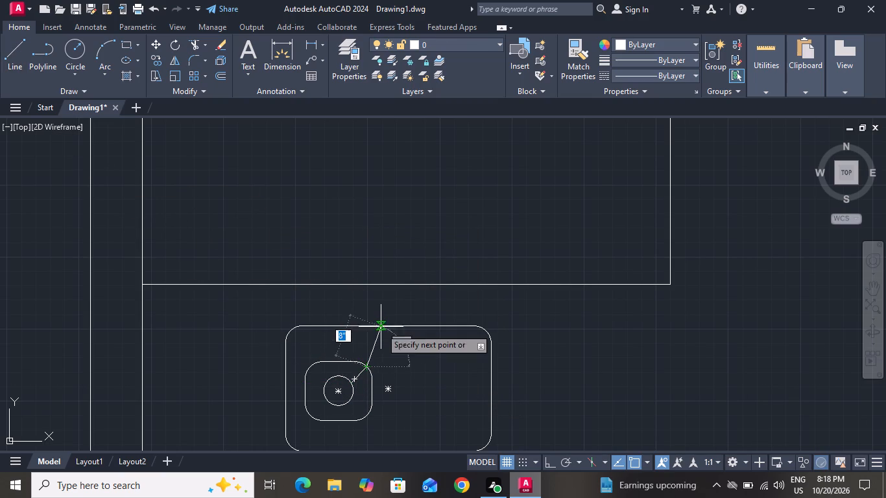
pyautogui.rightClick(381, 329)
pyautogui.click(448, 196)
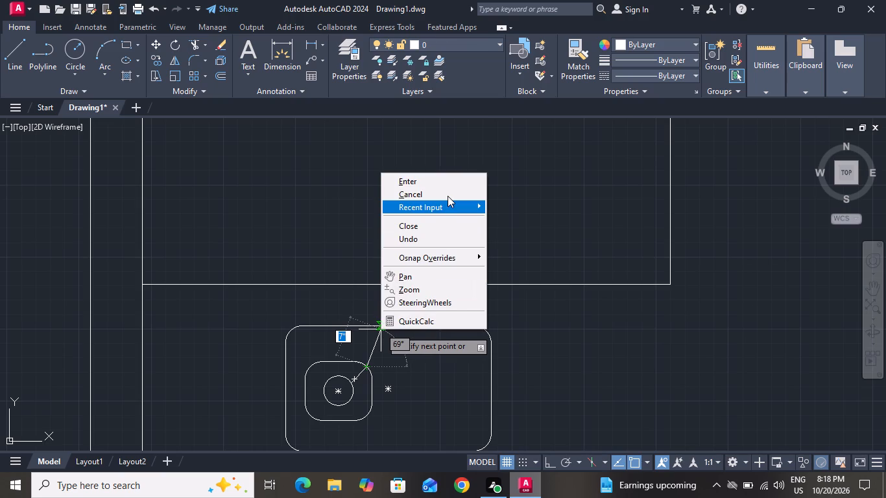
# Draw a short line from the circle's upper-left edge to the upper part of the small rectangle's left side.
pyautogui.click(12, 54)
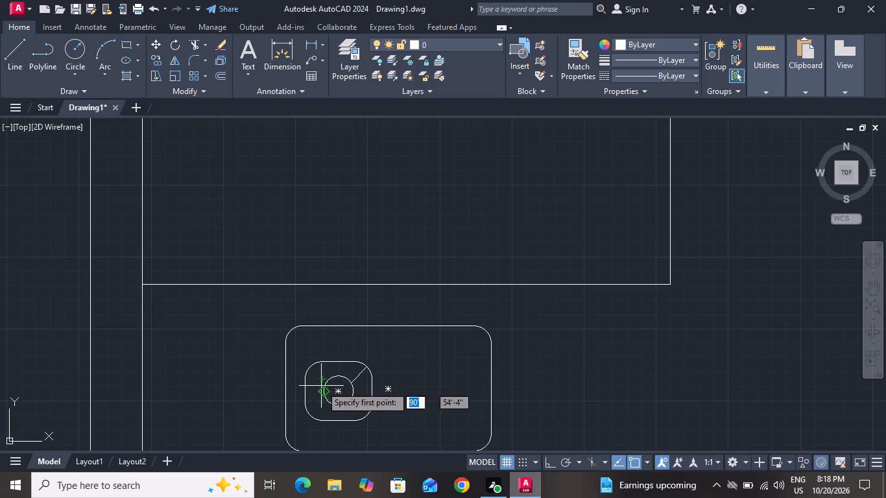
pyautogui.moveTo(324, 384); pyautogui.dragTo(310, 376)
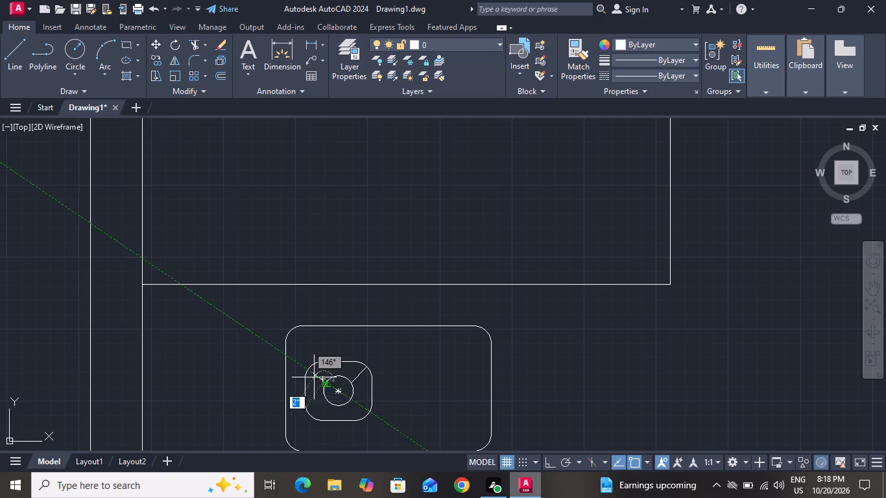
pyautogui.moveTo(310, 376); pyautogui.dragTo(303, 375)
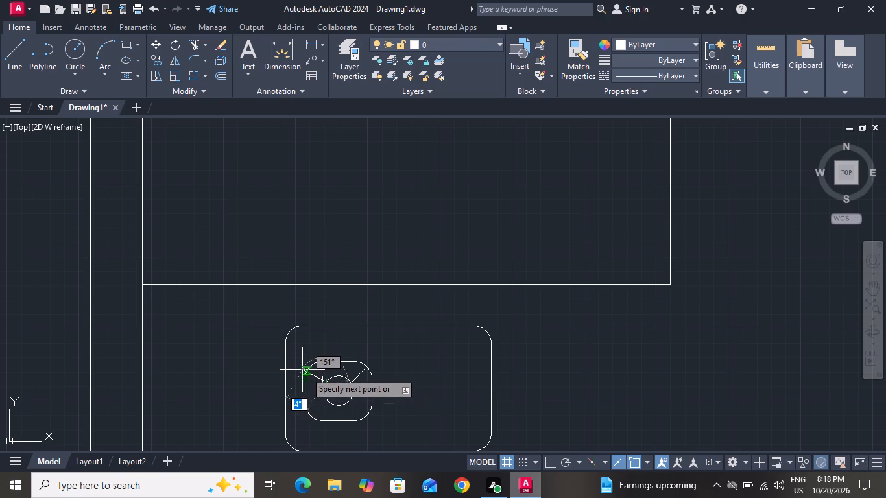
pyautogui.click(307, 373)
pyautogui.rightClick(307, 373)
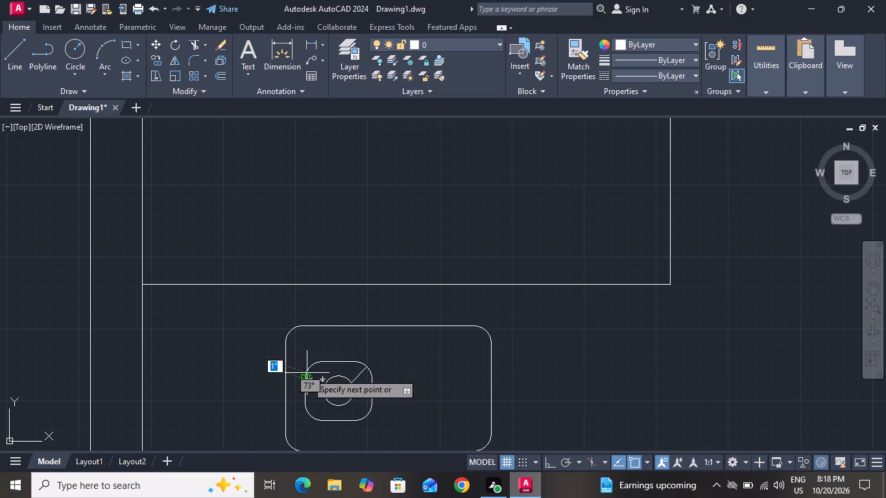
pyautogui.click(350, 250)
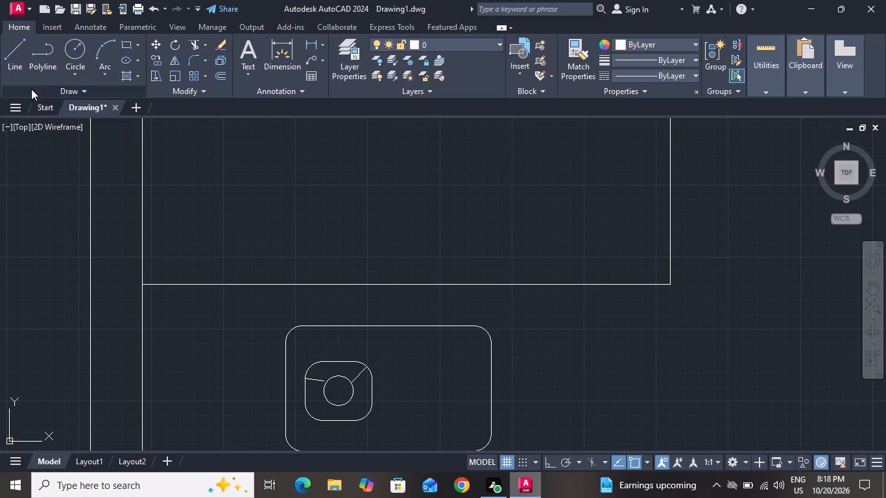
# Draw two lines from the circle's lower-left and lower-right edges to the small rectangle's lower-left and lower-right corners.
pyautogui.click(10, 54)
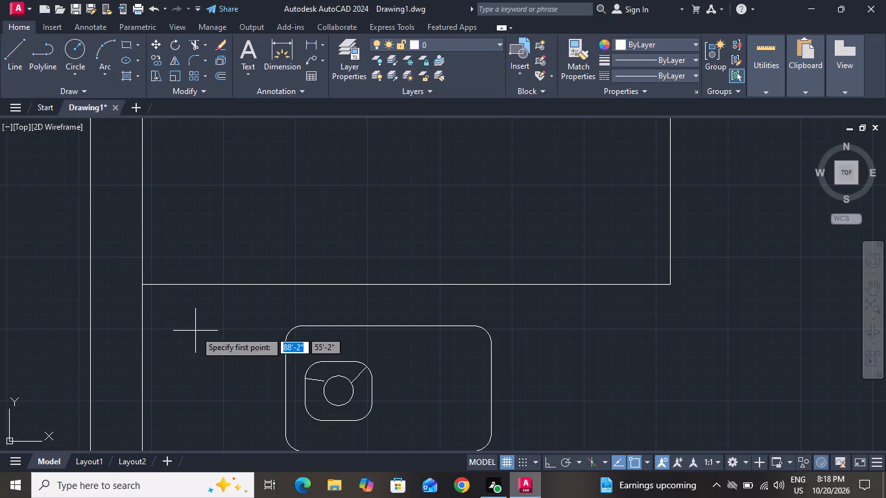
pyautogui.click(329, 405)
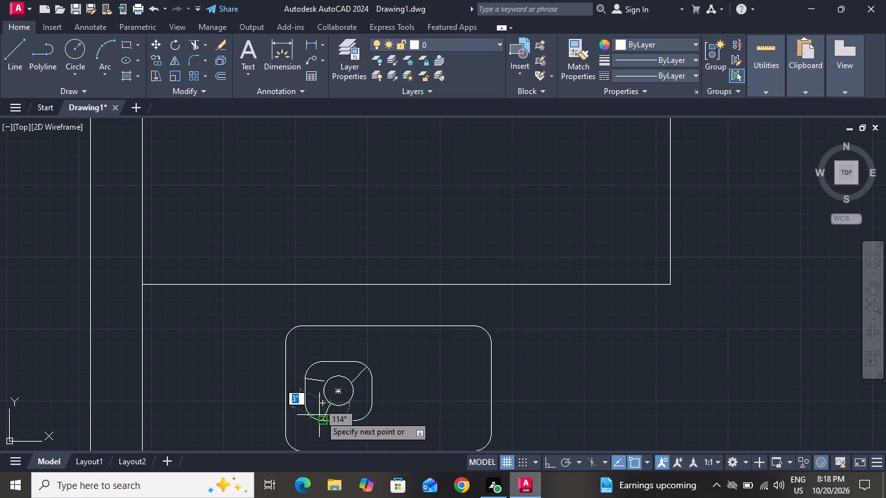
pyautogui.click(316, 420)
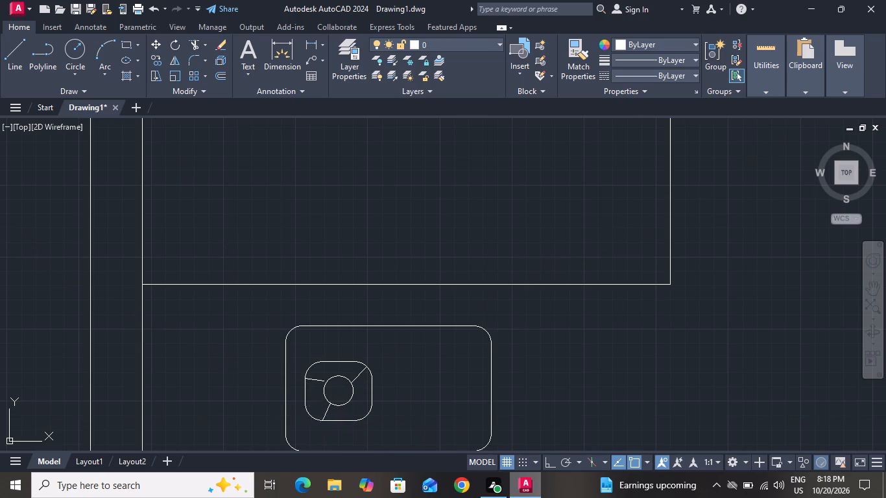
pyautogui.rightClick(316, 420)
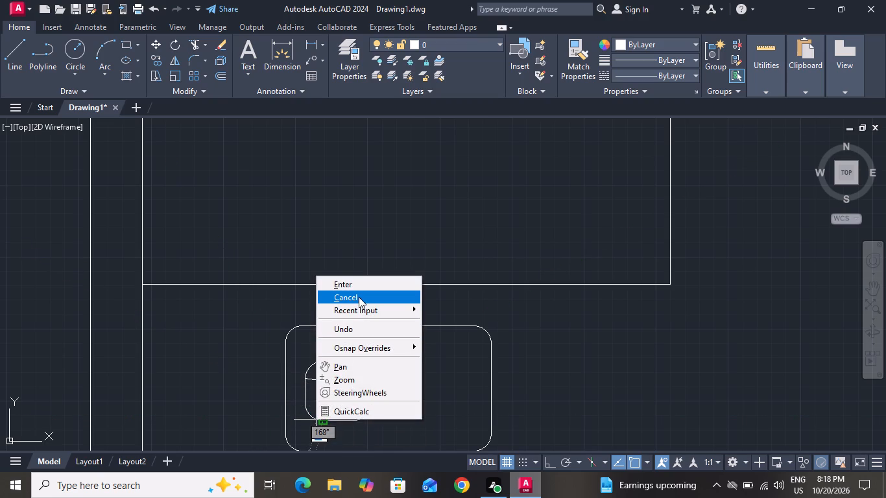
pyautogui.click(359, 297)
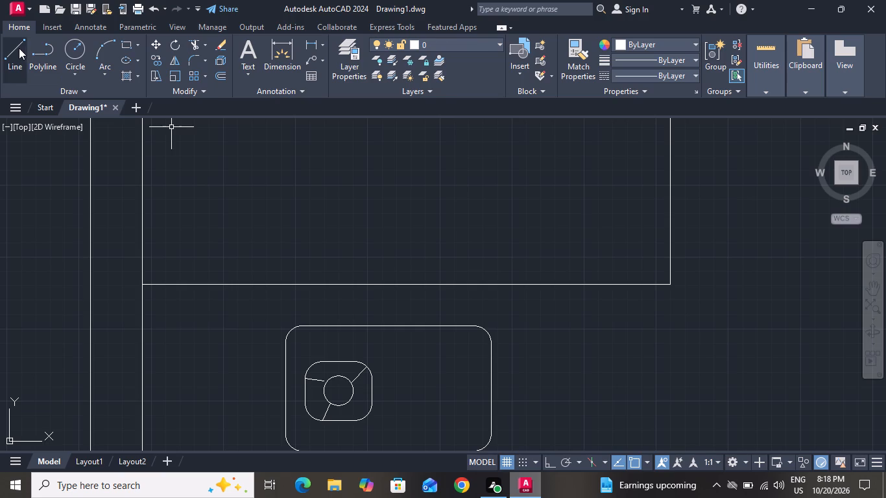
pyautogui.click(19, 48)
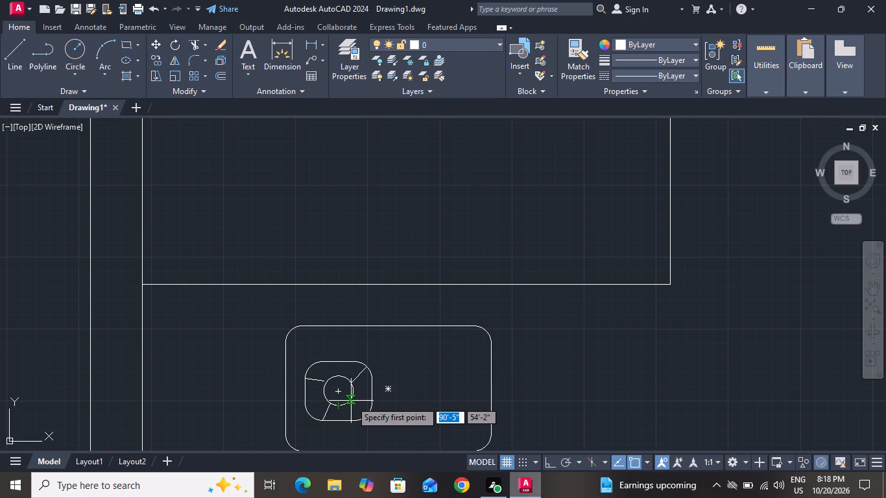
pyautogui.click(351, 401)
pyautogui.click(371, 412)
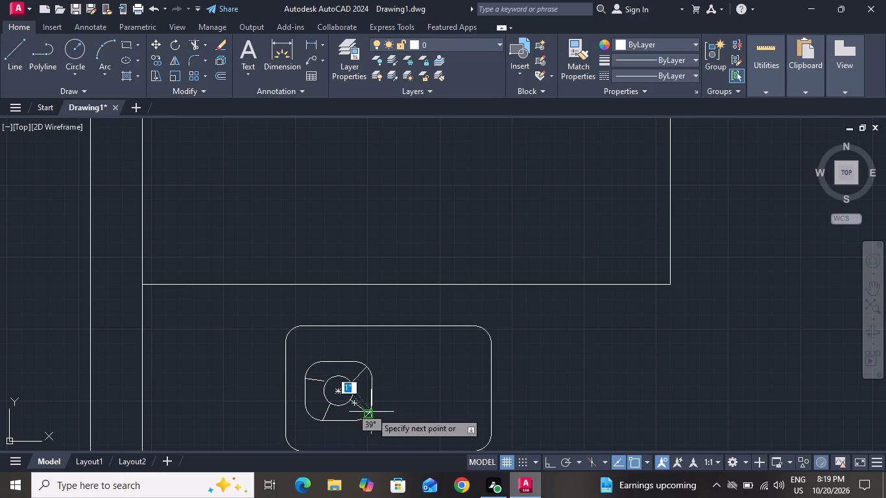
pyautogui.rightClick(371, 412)
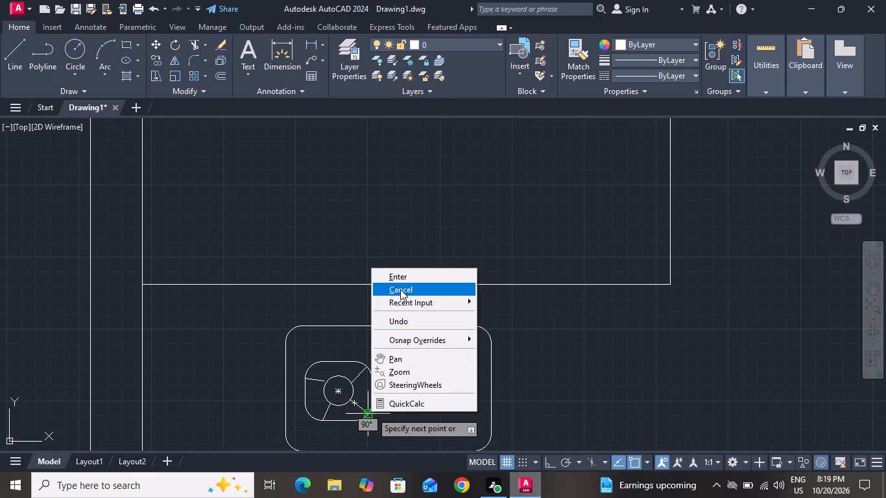
pyautogui.click(400, 289)
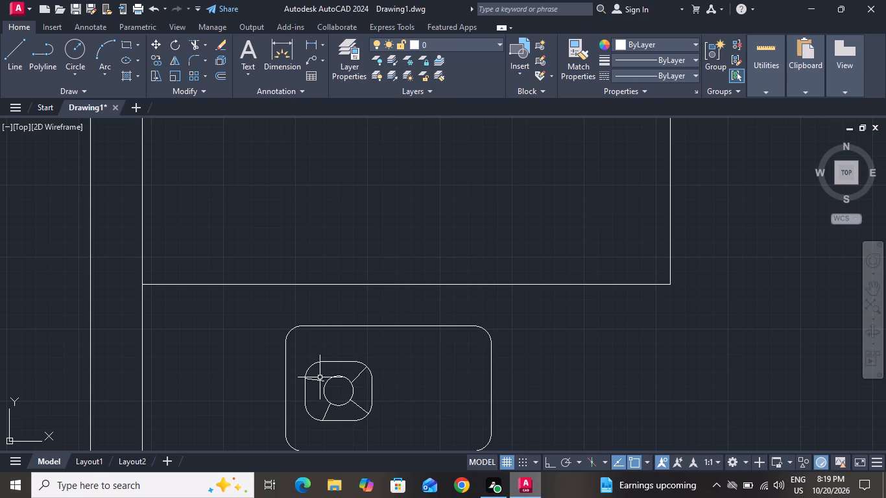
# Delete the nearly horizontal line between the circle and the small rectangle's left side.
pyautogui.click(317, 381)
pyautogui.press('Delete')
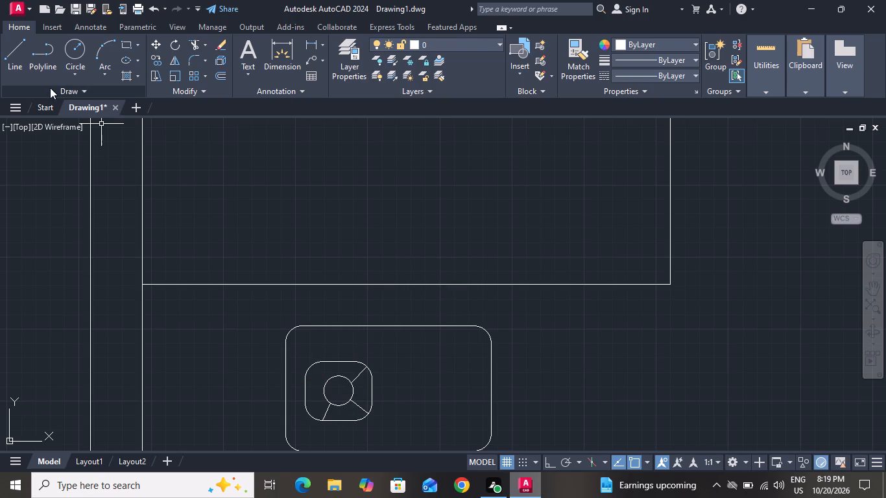
# Draw a diagonal line from the circle's upper-left edge to the small rectangle's rounded upper-left corner.
pyautogui.click(7, 56)
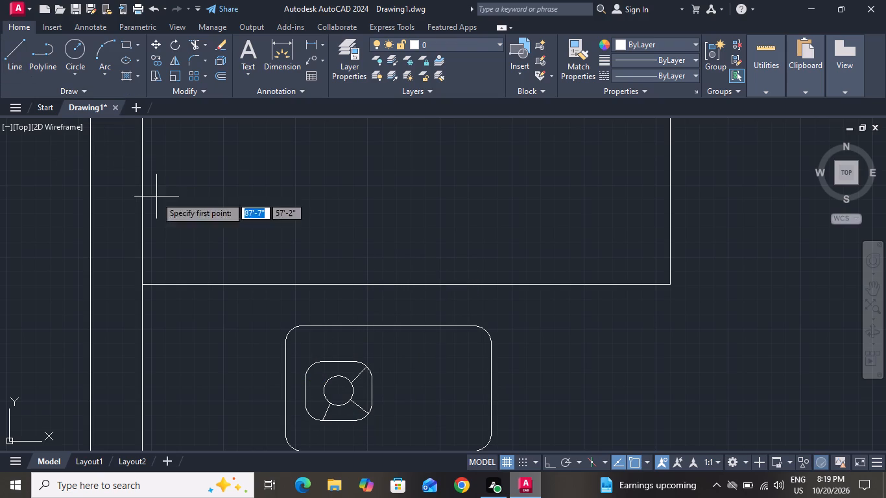
pyautogui.click(329, 384)
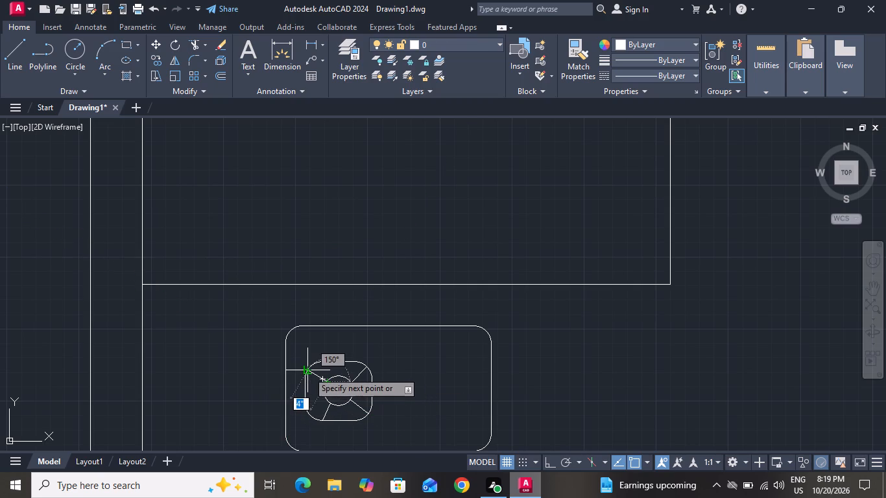
pyautogui.click(308, 372)
pyautogui.rightClick(308, 372)
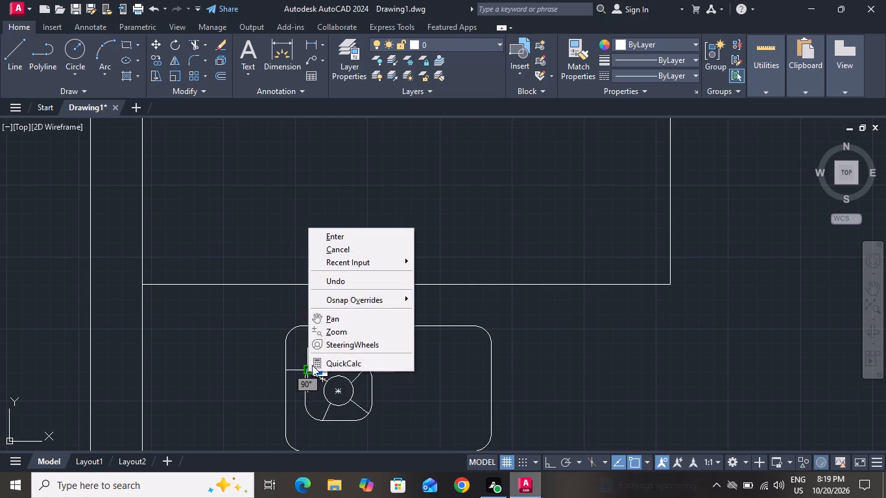
pyautogui.click(360, 246)
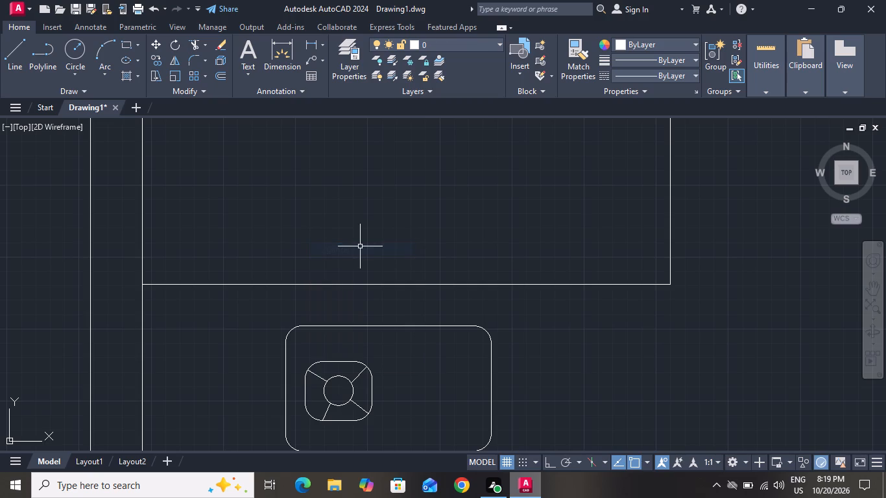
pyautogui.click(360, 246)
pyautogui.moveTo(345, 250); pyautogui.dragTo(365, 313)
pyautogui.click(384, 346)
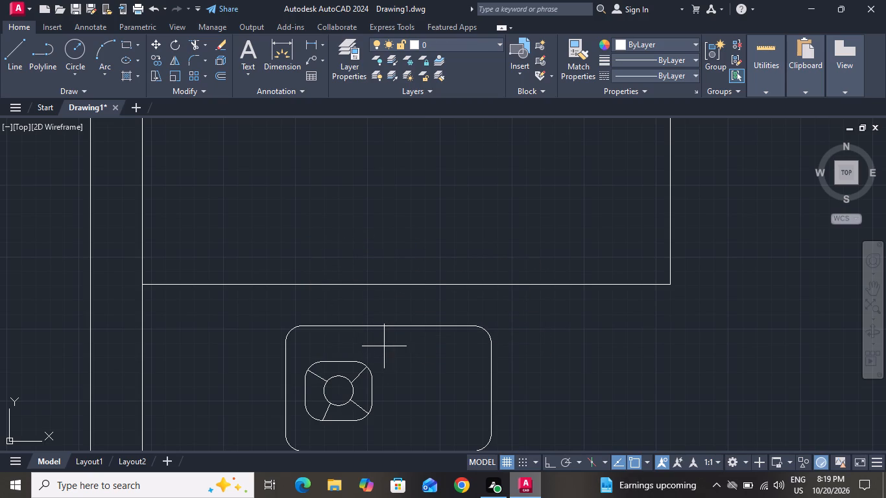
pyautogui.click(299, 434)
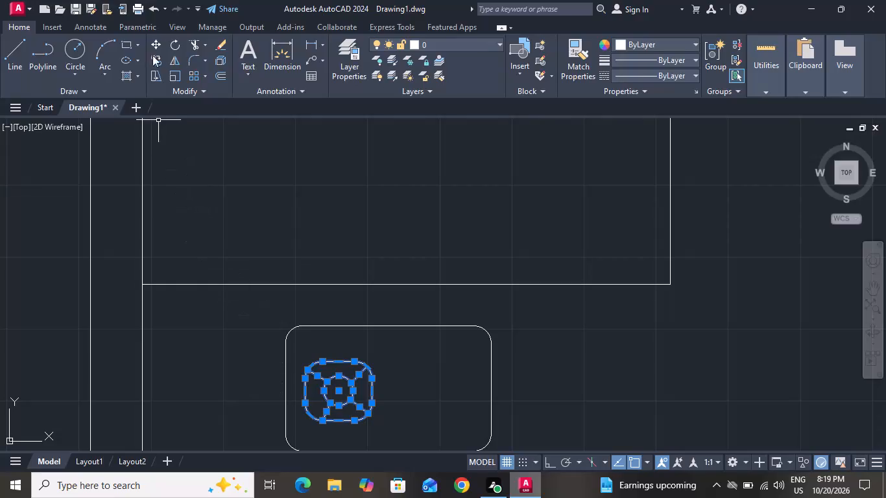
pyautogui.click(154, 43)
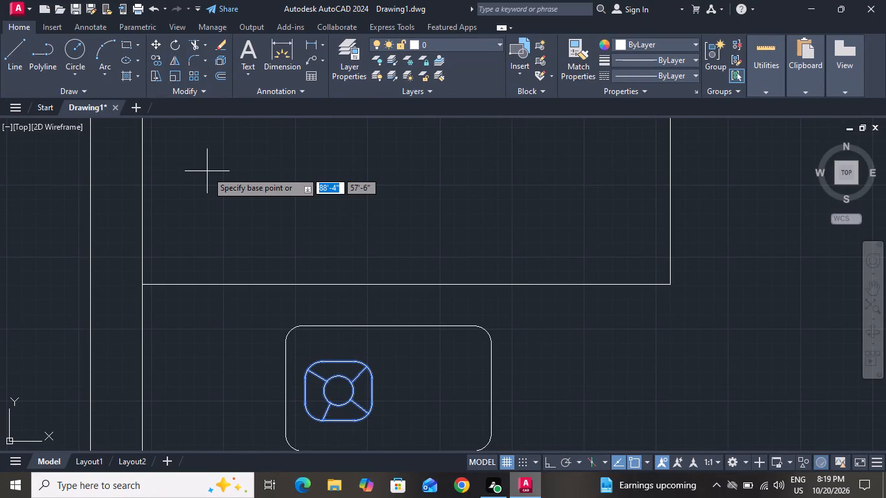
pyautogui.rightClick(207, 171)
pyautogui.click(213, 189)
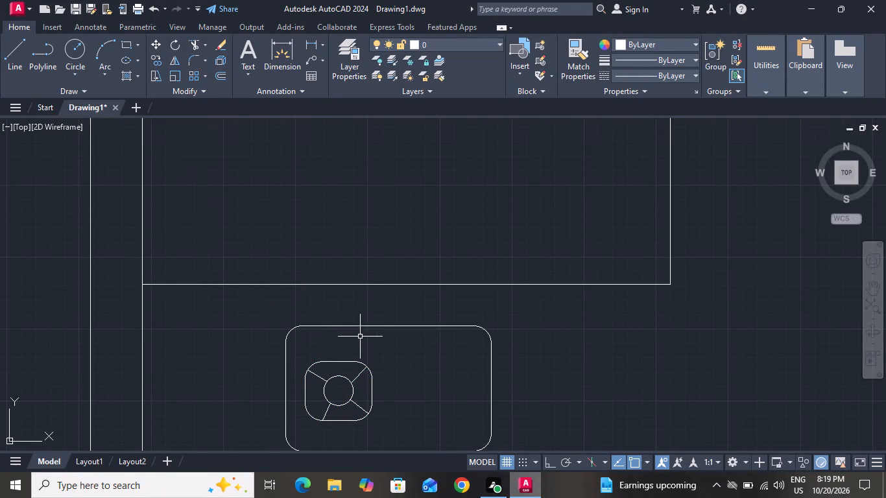
# Copy the burner's circle, rounded frame and four diagonal lines about 1'-6" to the right inside the larger rounded rectangle.
pyautogui.moveTo(397, 350); pyautogui.dragTo(370, 373)
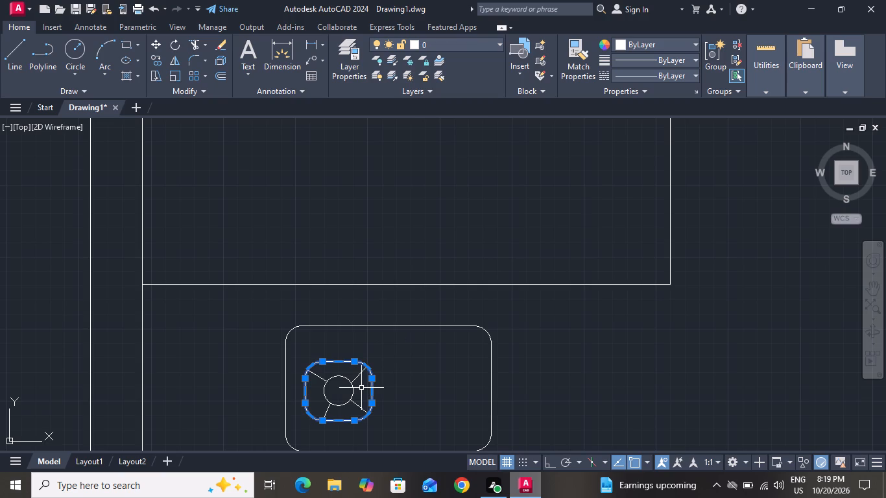
pyautogui.click(389, 354)
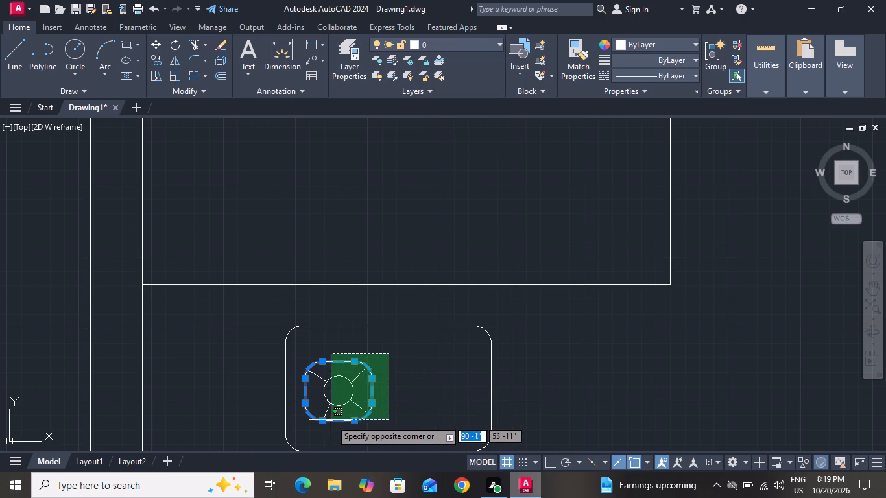
pyautogui.click(302, 433)
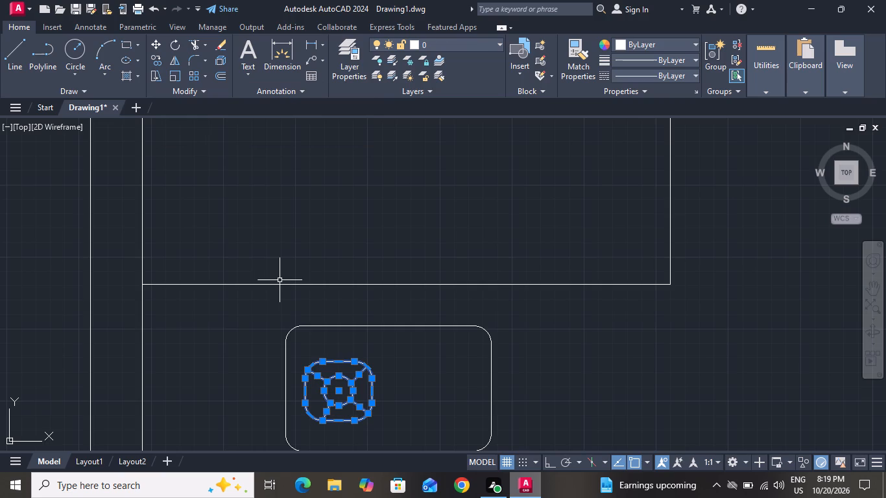
pyautogui.click(156, 56)
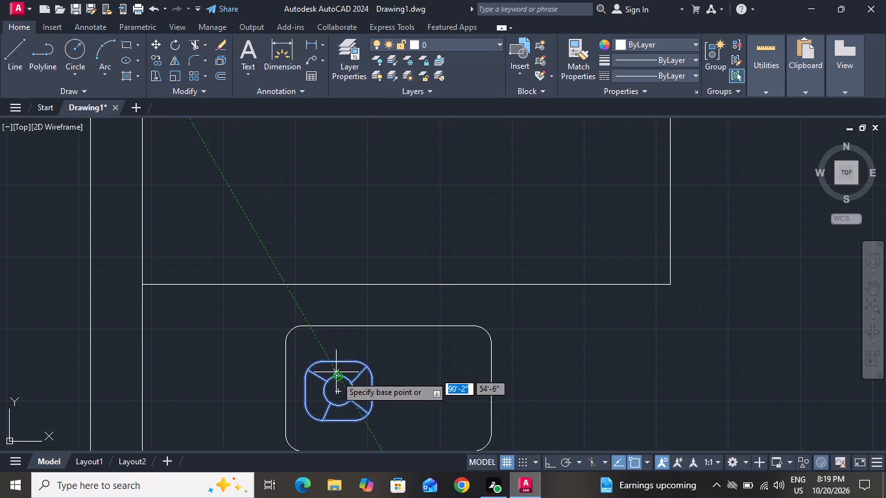
pyautogui.click(335, 388)
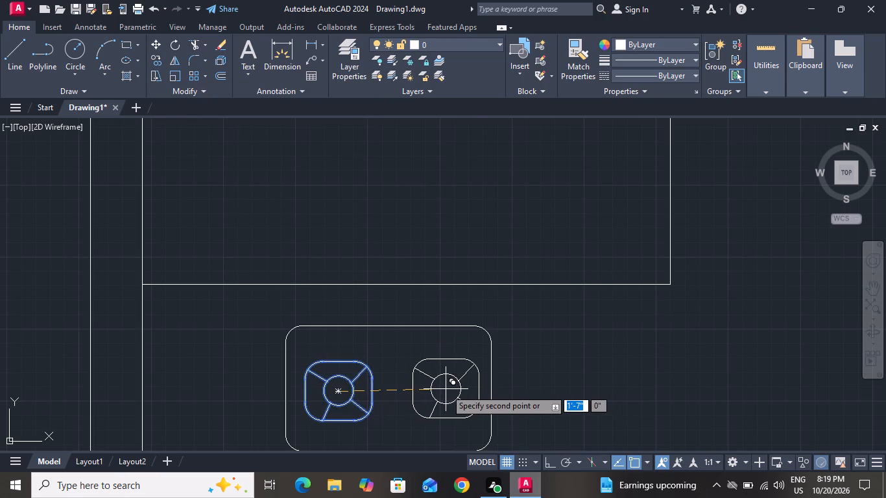
pyautogui.click(443, 389)
pyautogui.rightClick(443, 389)
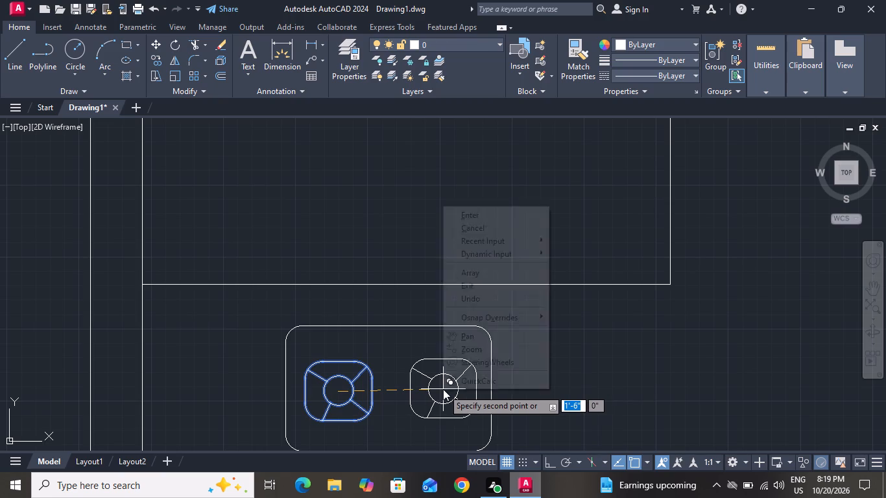
pyautogui.click(464, 231)
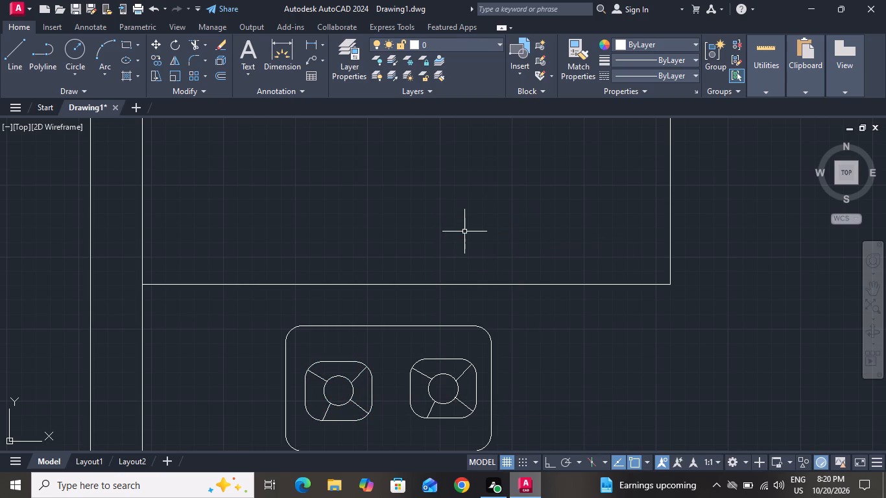
pyautogui.click(464, 231)
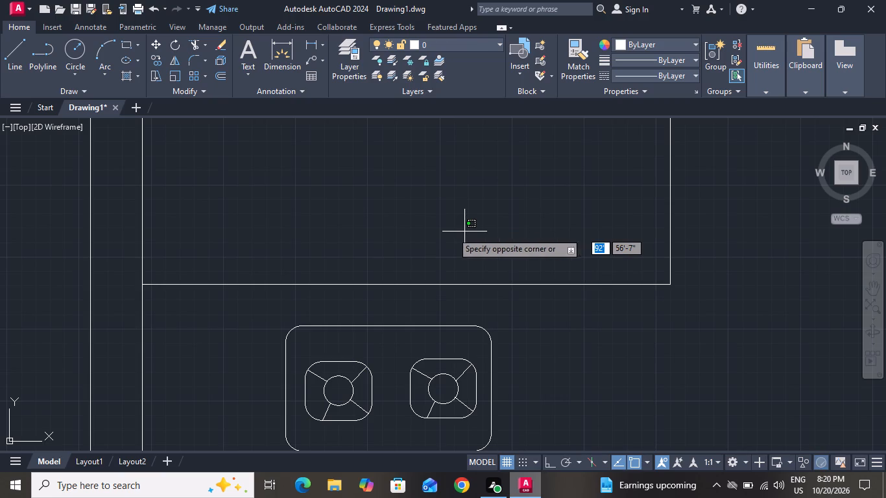
pyautogui.keyDown('ctrl'); pyautogui.scroll(-6, 418, 260); pyautogui.keyUp('ctrl')
pyautogui.click(418, 260)
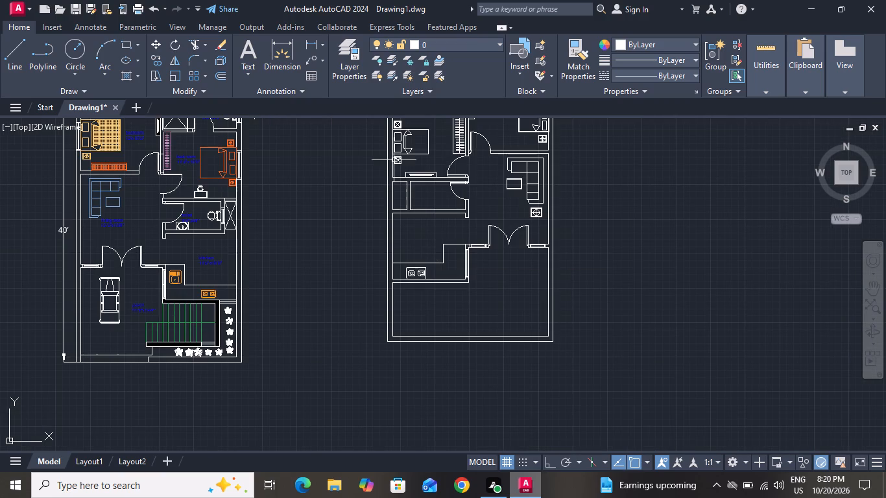
# Draw two crossing diagonals between the opposite corners of the narrow shaft beside the small room with the door.
pyautogui.click(16, 62)
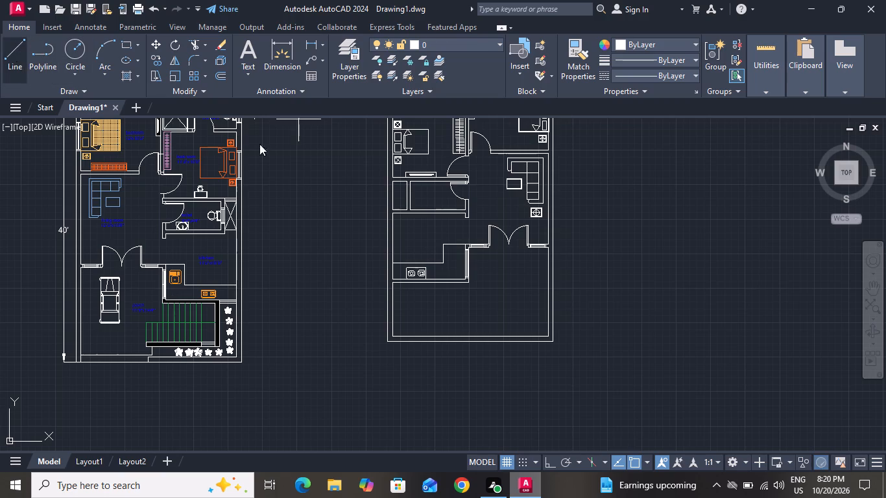
pyautogui.keyDown('ctrl'); pyautogui.scroll(3, 404, 179); pyautogui.keyUp('ctrl')
pyautogui.keyDown('ctrl'); pyautogui.scroll(-1, 404, 179); pyautogui.keyUp('ctrl')
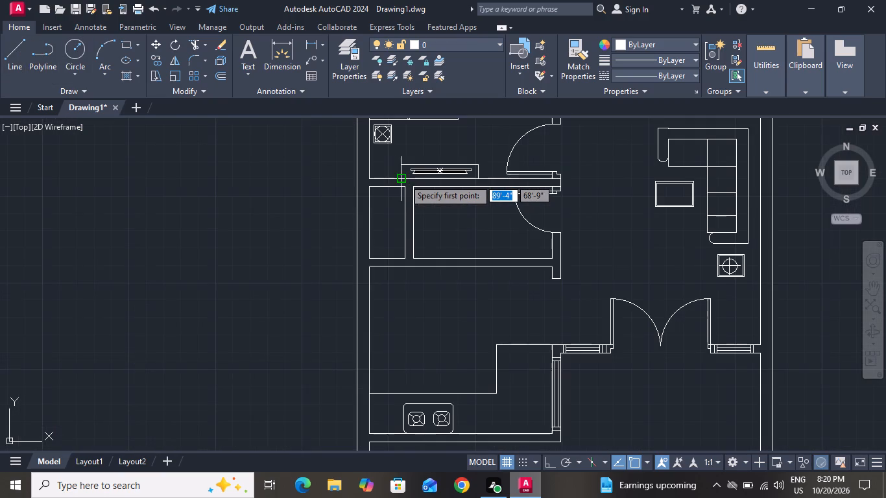
pyautogui.keyDown('ctrl'); pyautogui.scroll(1, 372, 195); pyautogui.keyUp('ctrl')
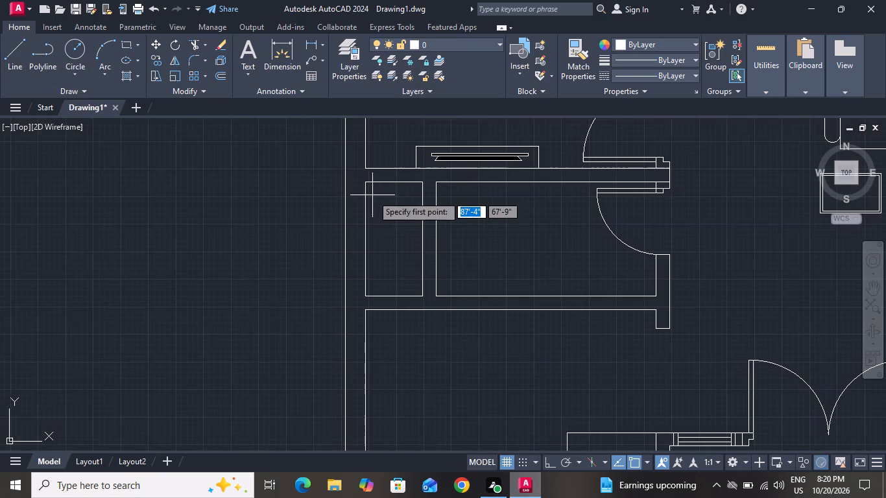
pyautogui.click(365, 184)
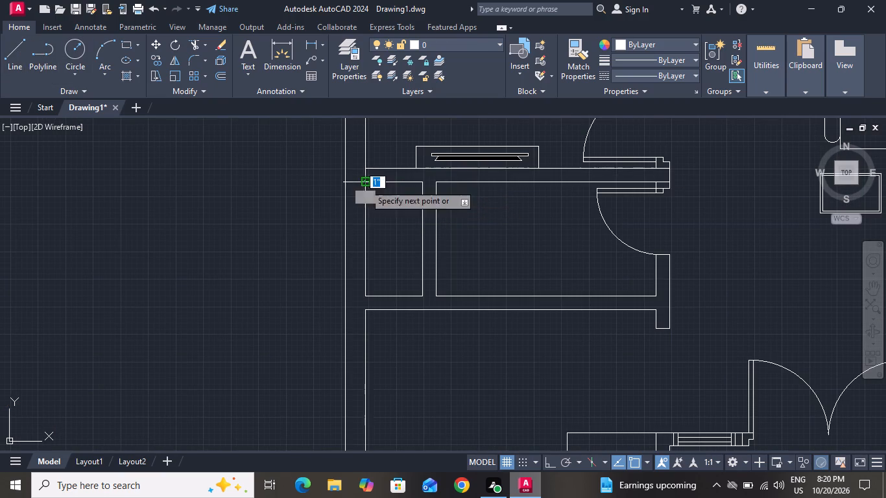
pyautogui.click(424, 292)
pyautogui.rightClick(424, 292)
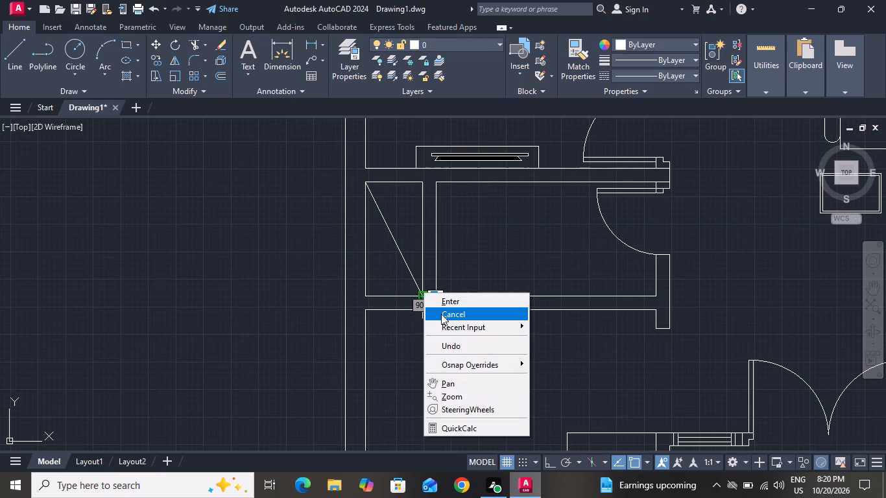
pyautogui.click(441, 314)
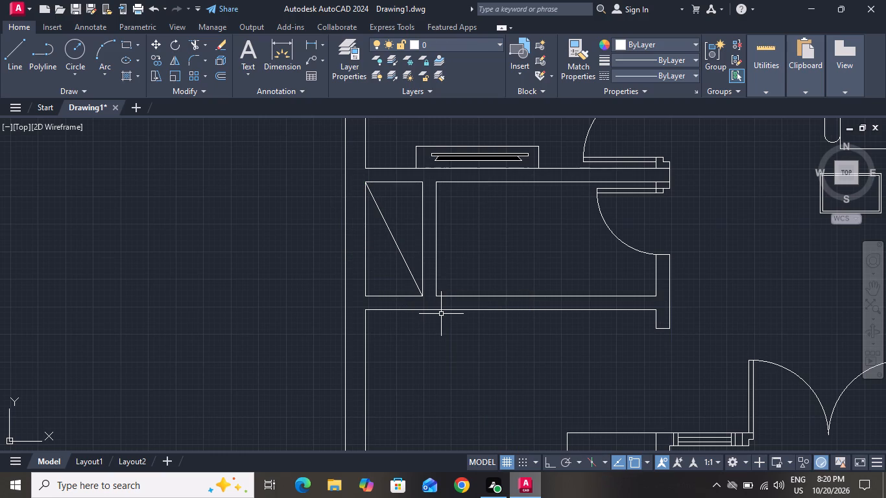
pyautogui.click(8, 49)
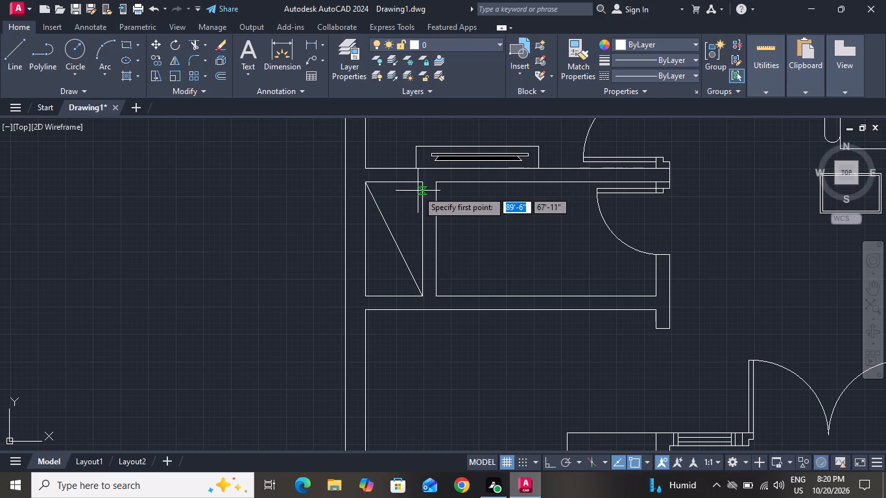
pyautogui.moveTo(420, 185); pyautogui.dragTo(384, 250)
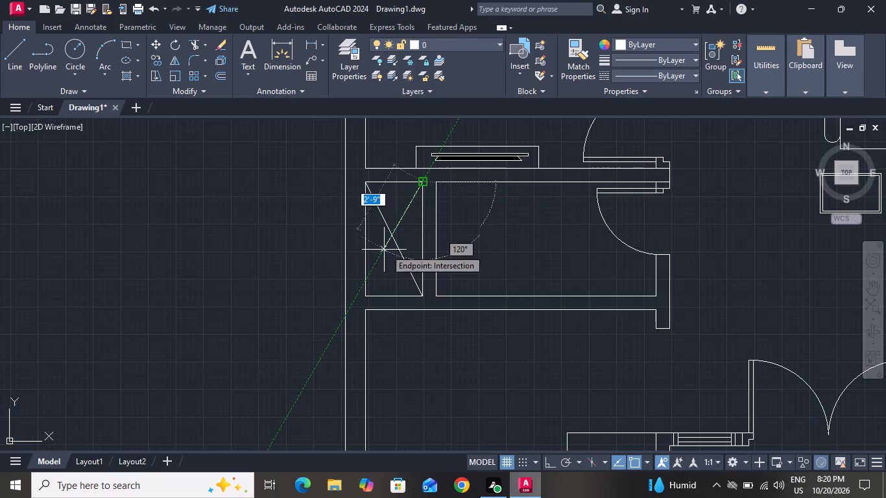
pyautogui.click(366, 292)
pyautogui.rightClick(366, 292)
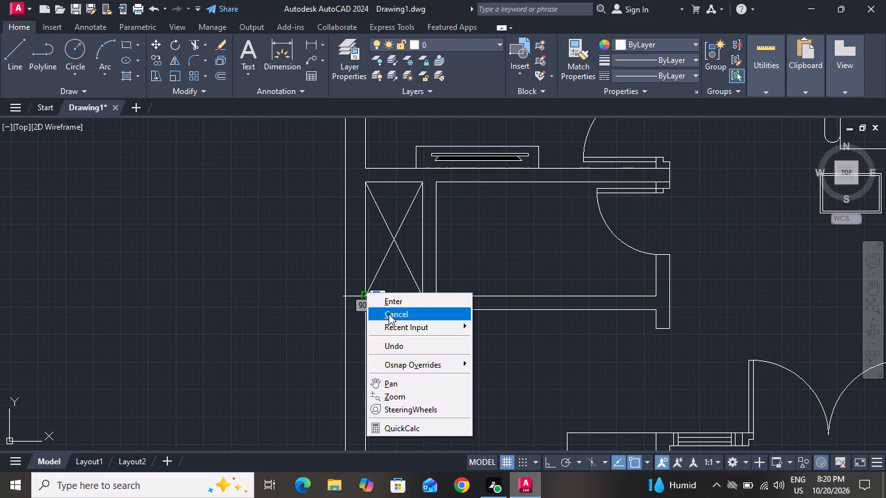
pyautogui.click(389, 314)
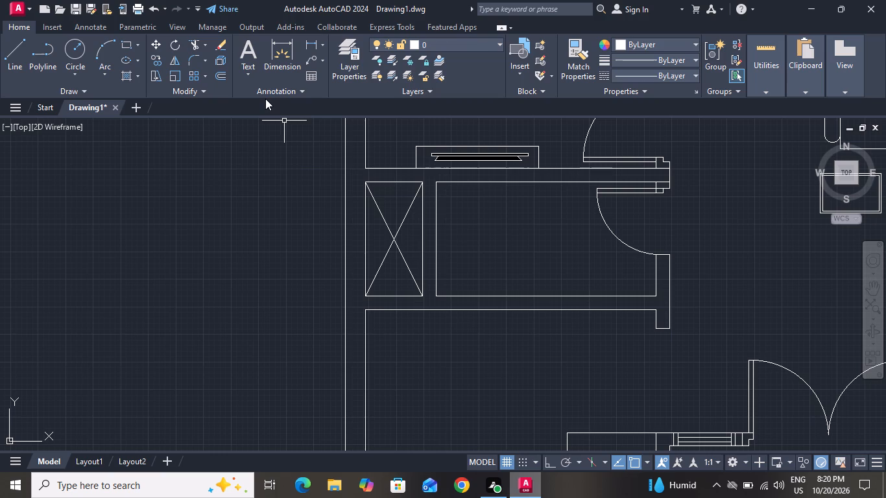
# Insert a Toilet - Imperial block from the architectural tool palette just below the narrow shaft.
pyautogui.write('tp')
pyautogui.press('space')
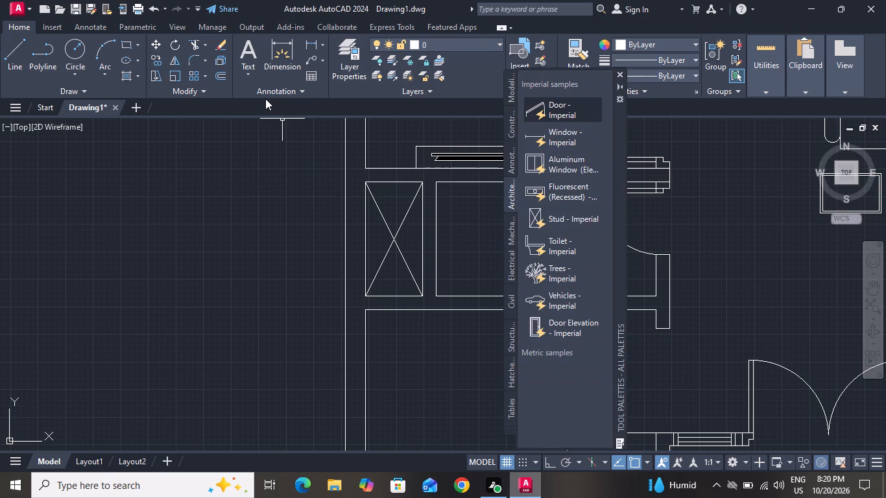
pyautogui.click(545, 248)
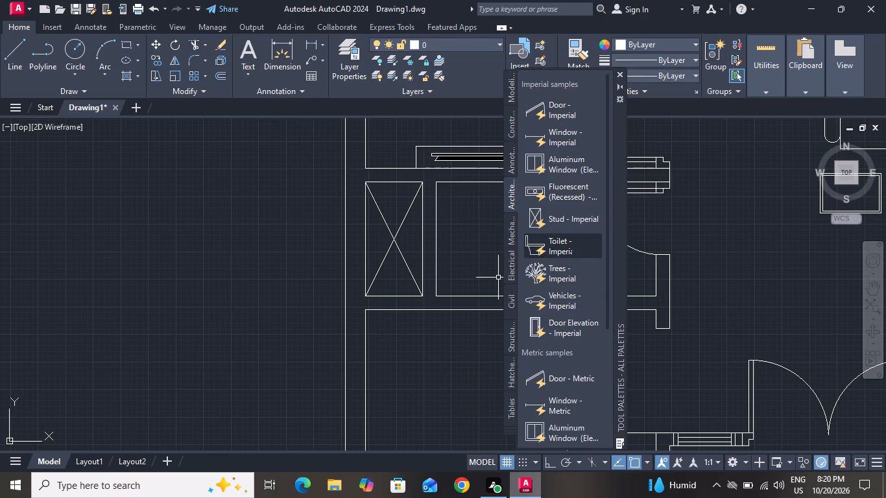
pyautogui.click(427, 350)
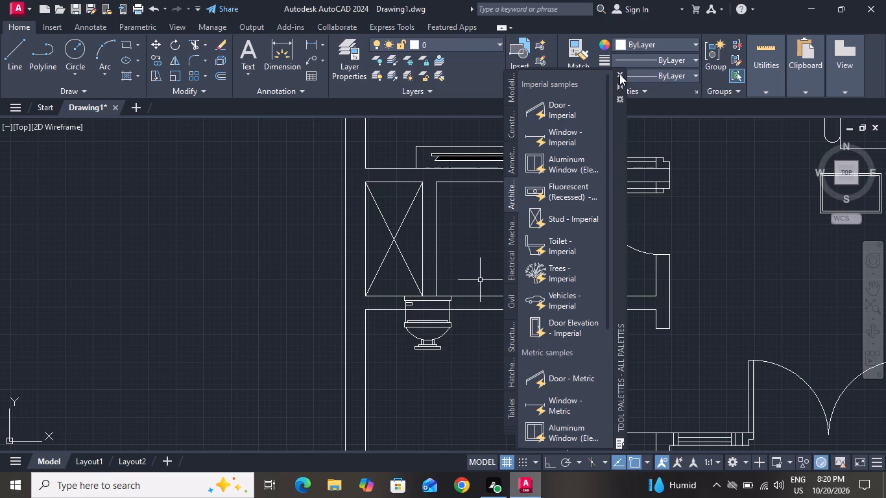
pyautogui.click(619, 74)
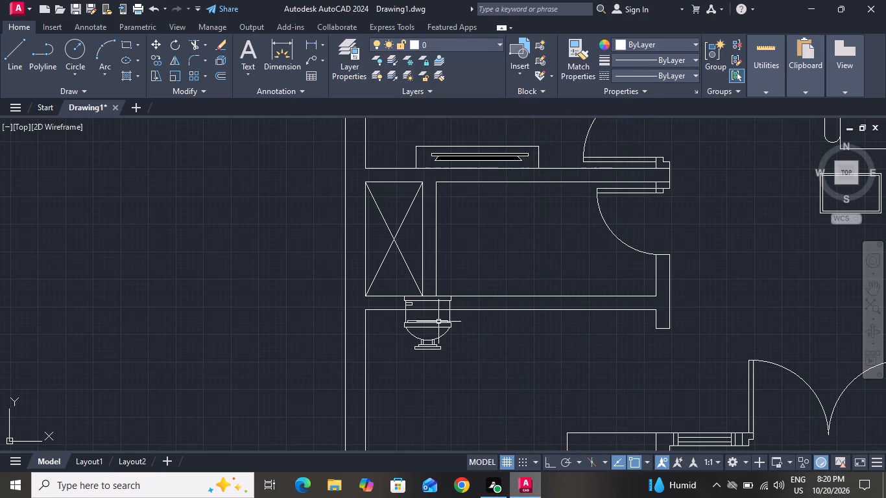
# Change the inserted toilet block's view to Round (Plan).
pyautogui.click(438, 322)
pyautogui.click(396, 361)
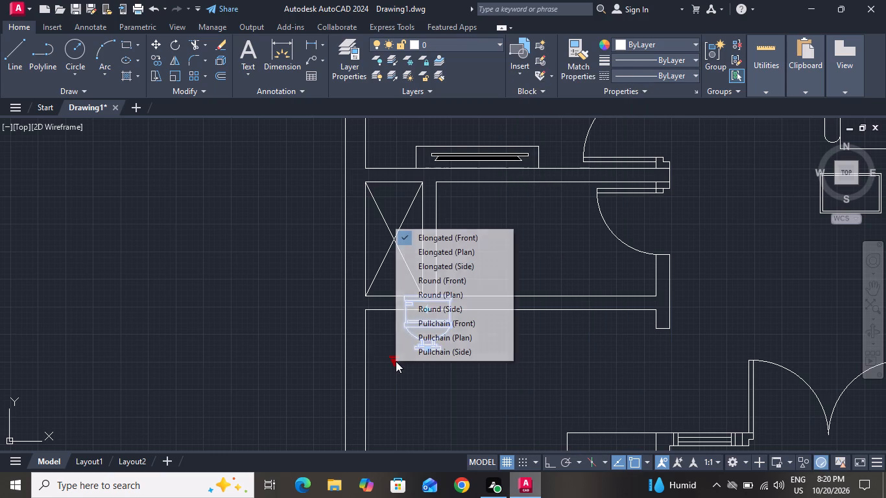
pyautogui.click(437, 296)
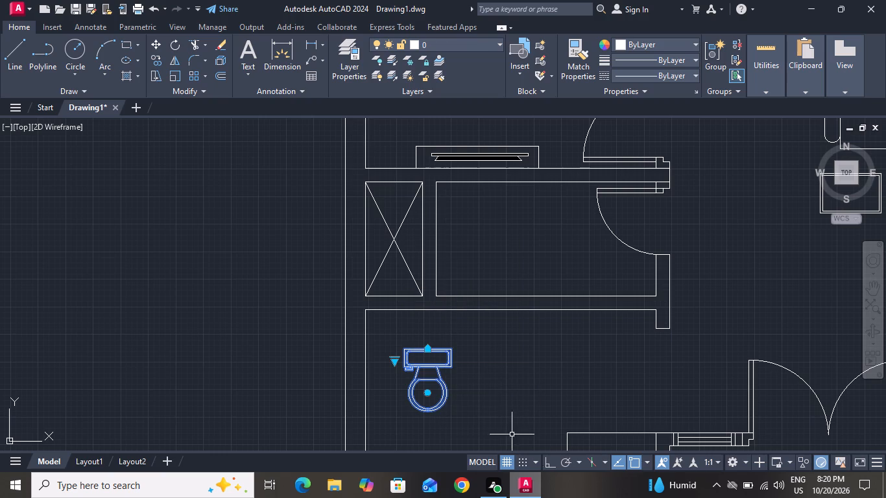
# Turn Ortho on and rotate the toilet block 180° about the corner of its tank.
pyautogui.click(546, 466)
pyautogui.click(173, 45)
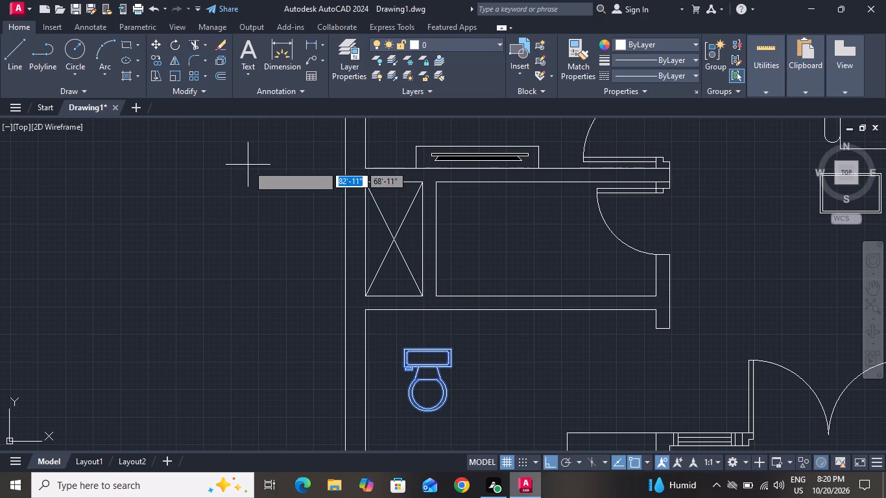
pyautogui.moveTo(407, 347); pyautogui.dragTo(405, 356)
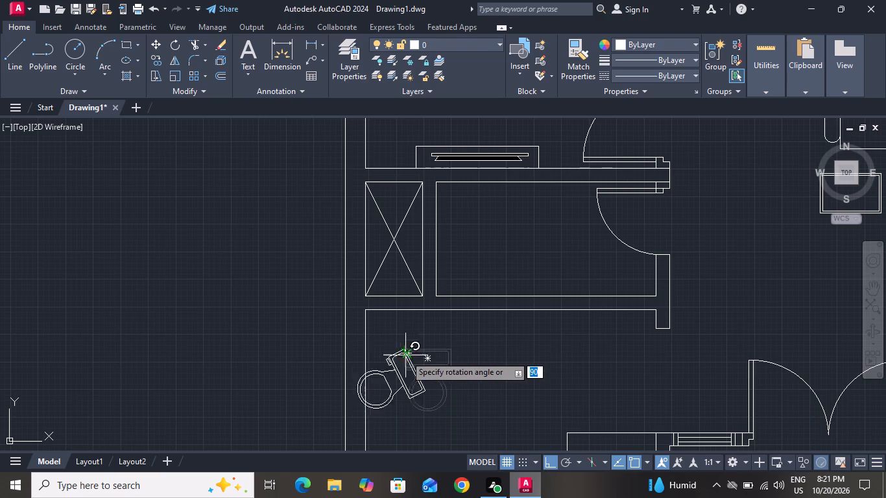
pyautogui.moveTo(405, 356); pyautogui.dragTo(422, 327)
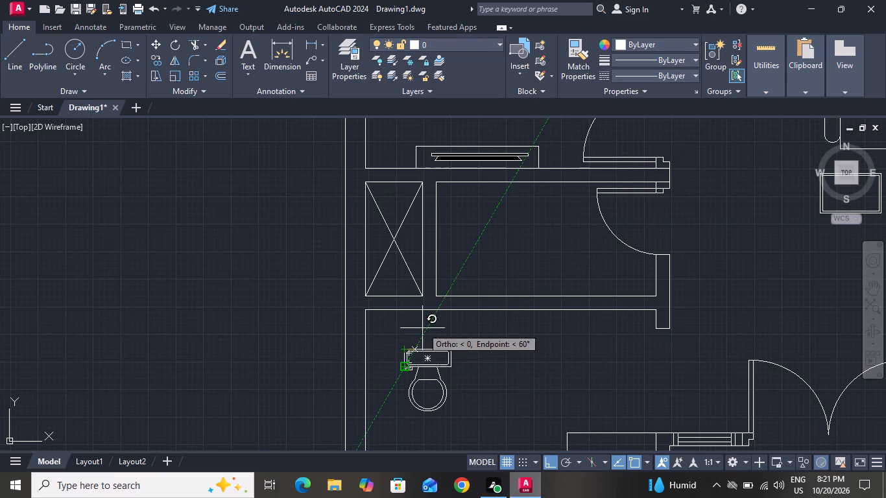
pyautogui.moveTo(422, 327); pyautogui.dragTo(422, 325)
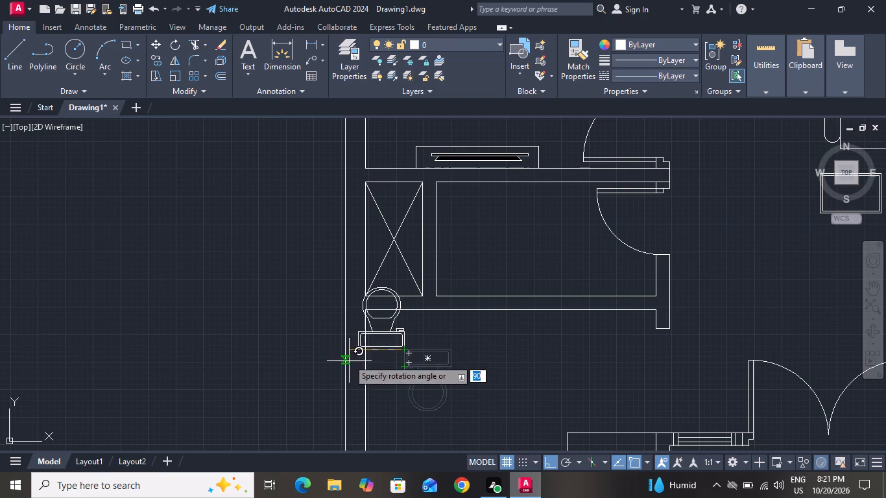
pyautogui.click(258, 346)
# Move the toilet by the midpoint of its tank's back edge onto the lower wall of the small room with the door.
pyautogui.click(398, 340)
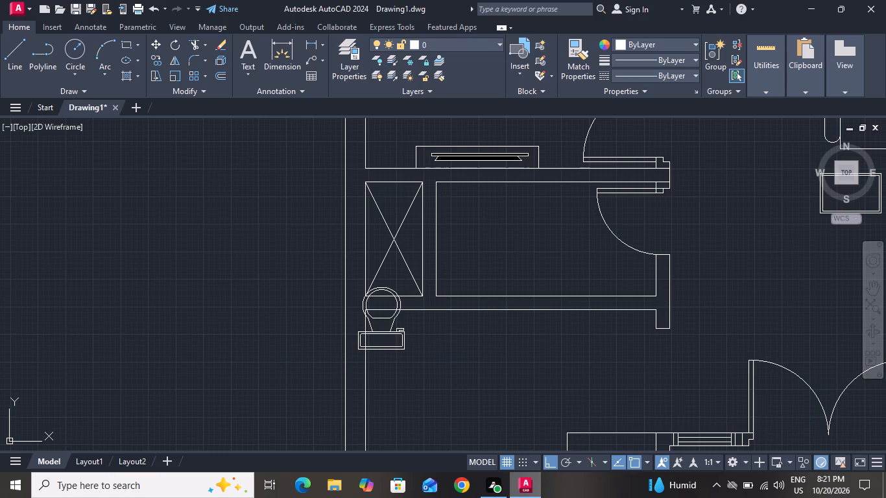
pyautogui.click(391, 326)
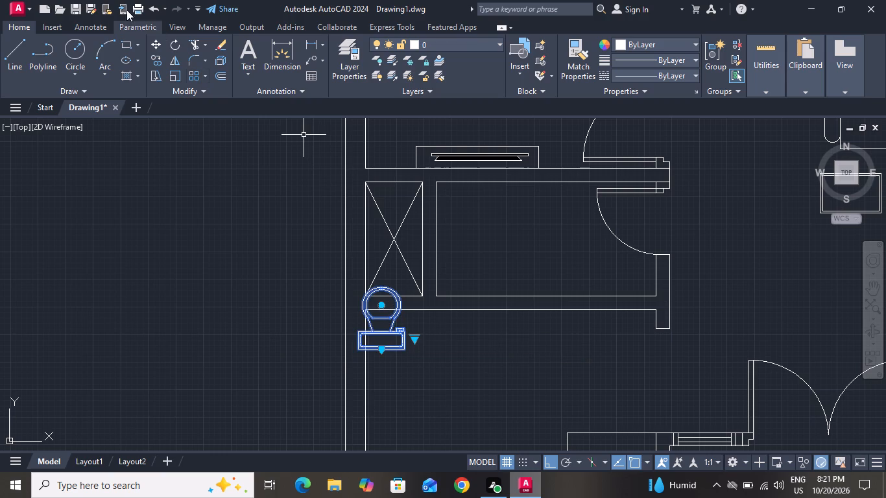
pyautogui.click(156, 42)
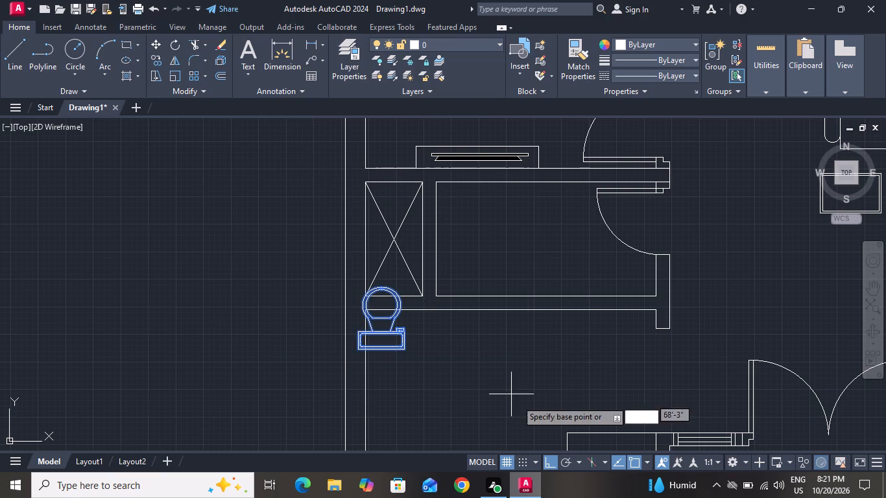
pyautogui.moveTo(548, 462); pyautogui.dragTo(472, 438)
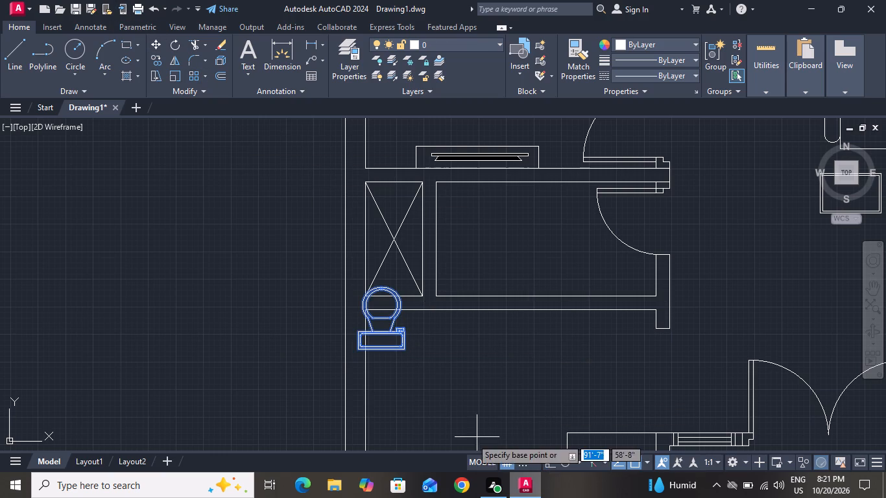
pyautogui.moveTo(381, 352); pyautogui.dragTo(459, 303)
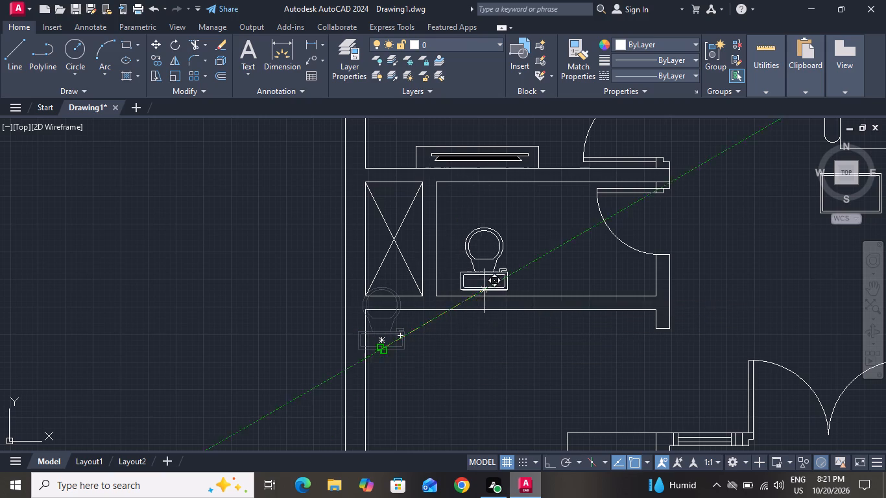
pyautogui.click(496, 296)
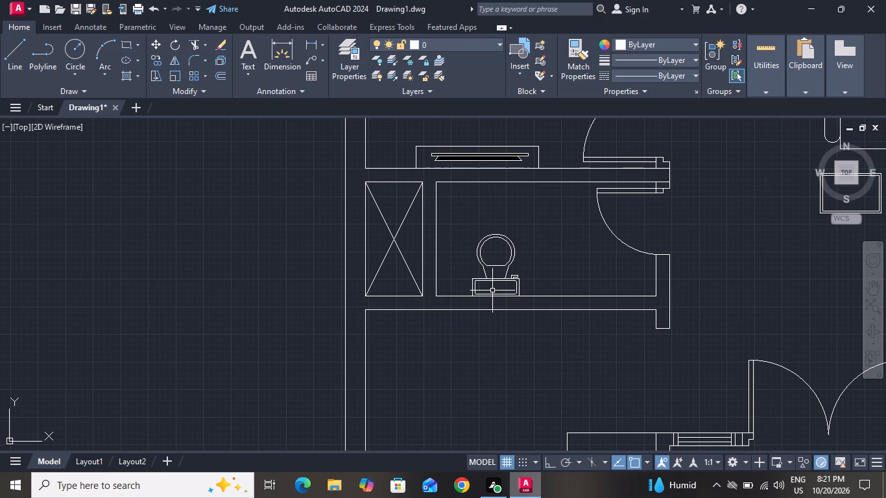
# Open DesignCenter and show the blocks of Kitchens.dwg from the DesignCenter sample folder.
pyautogui.keyDown('ctrl'); pyautogui.scroll(-3, 466, 312); pyautogui.keyUp('ctrl')
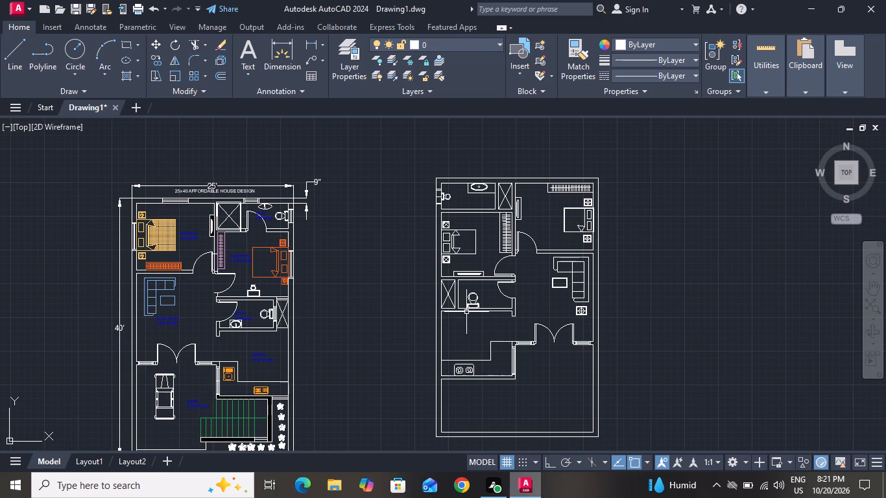
pyautogui.write('dc')
pyautogui.press('space')
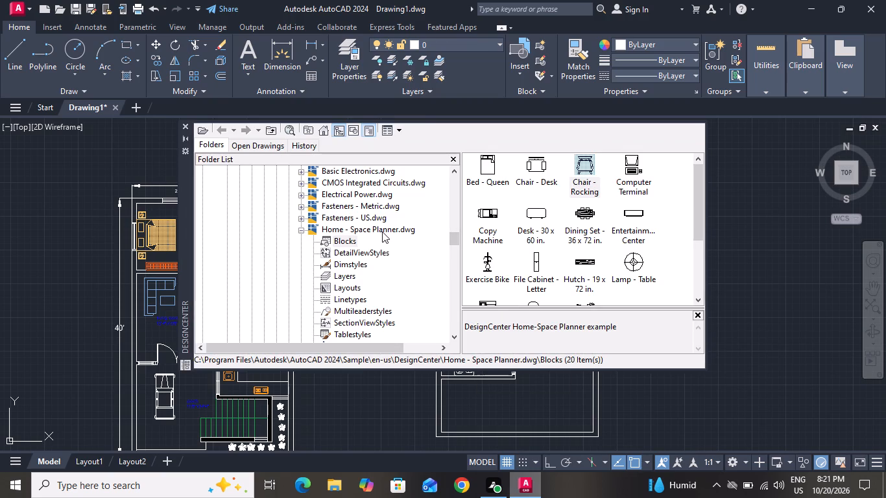
pyautogui.press('Up')
pyautogui.press('Up')
pyautogui.press('Up')
pyautogui.press('Up')
pyautogui.press('Up')
pyautogui.press('Up')
pyautogui.press('Up')
pyautogui.press('Up')
pyautogui.press('Up')
pyautogui.press('Up')
pyautogui.press('Up')
pyautogui.press('Up')
pyautogui.press('Up')
pyautogui.press('Up')
pyautogui.press('Up')
pyautogui.press('Up')
pyautogui.press('Up')
pyautogui.press('Down')
pyautogui.press('Down')
pyautogui.press('Down')
pyautogui.tripleClick(457, 176)
pyautogui.tripleClick(457, 176)
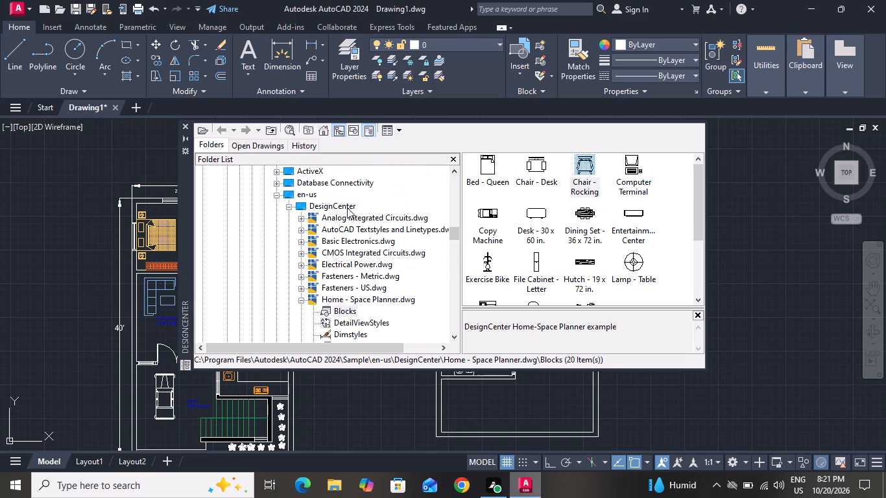
pyautogui.click(346, 207)
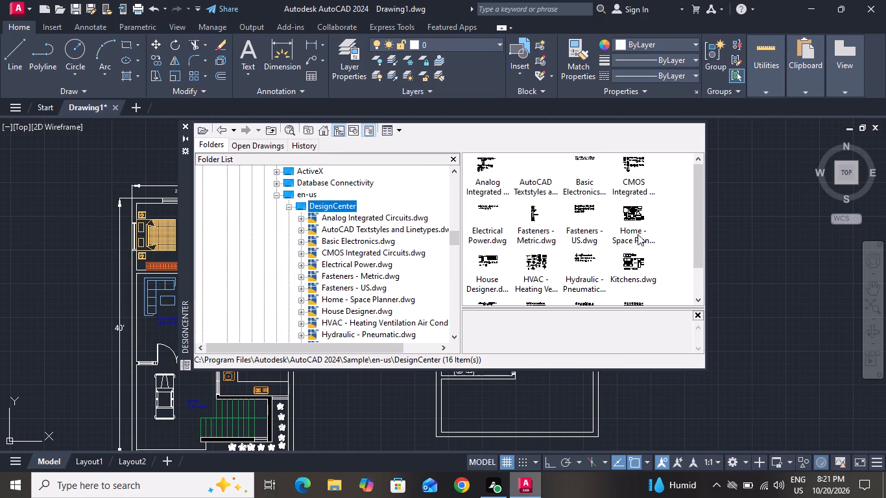
pyautogui.click(644, 281)
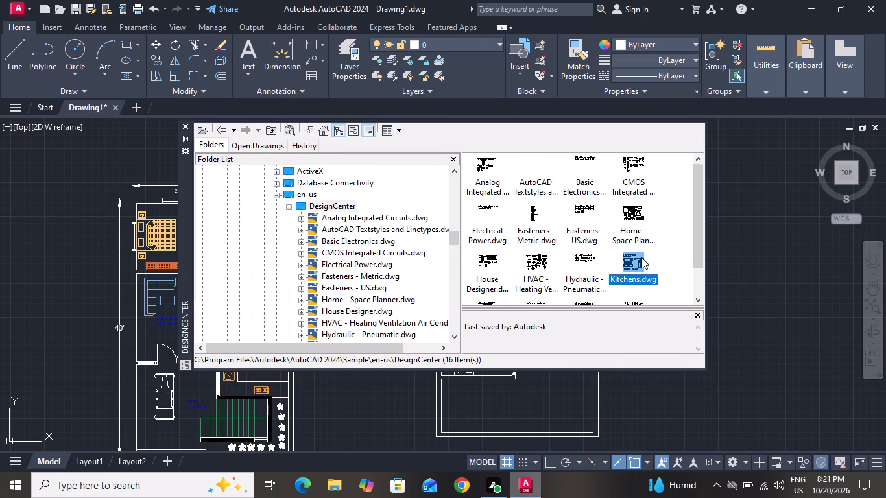
pyautogui.click(641, 257)
pyautogui.doubleClick(641, 257)
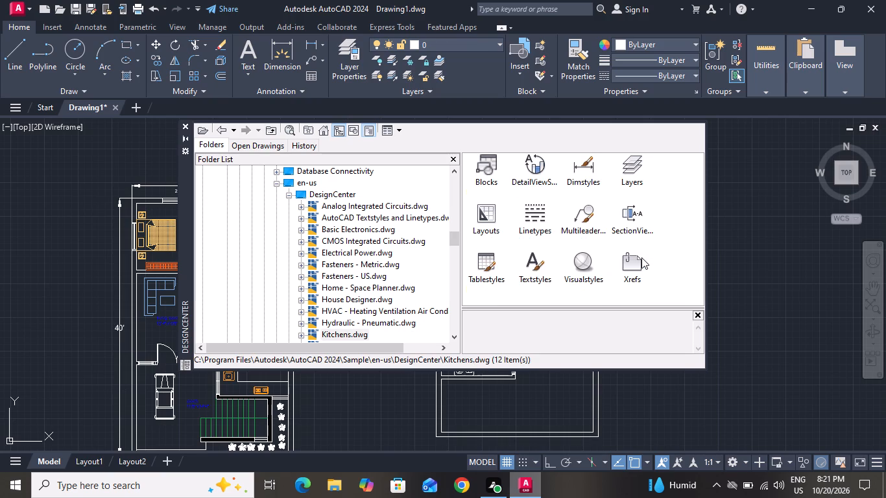
pyautogui.doubleClick(487, 162)
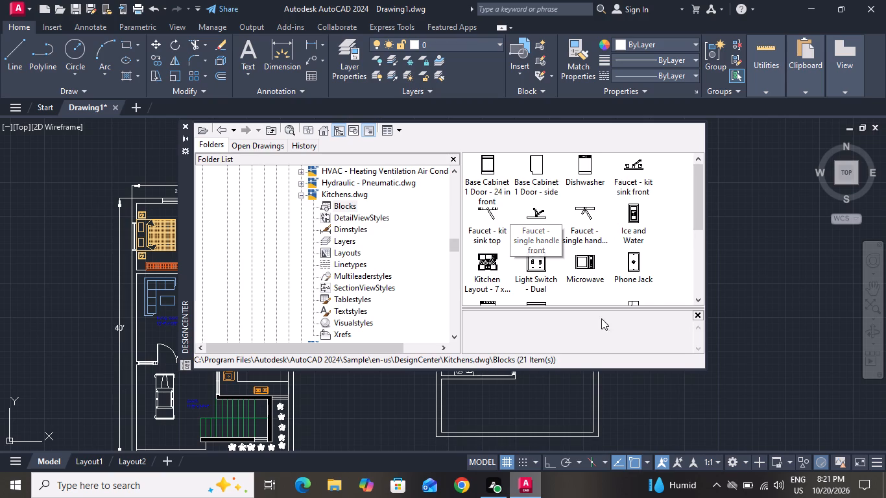
# Insert the Sink-single - 30 in top block in the empty space beside the redrawn plan, and close DesignCenter.
pyautogui.click(700, 303)
pyautogui.click(700, 303)
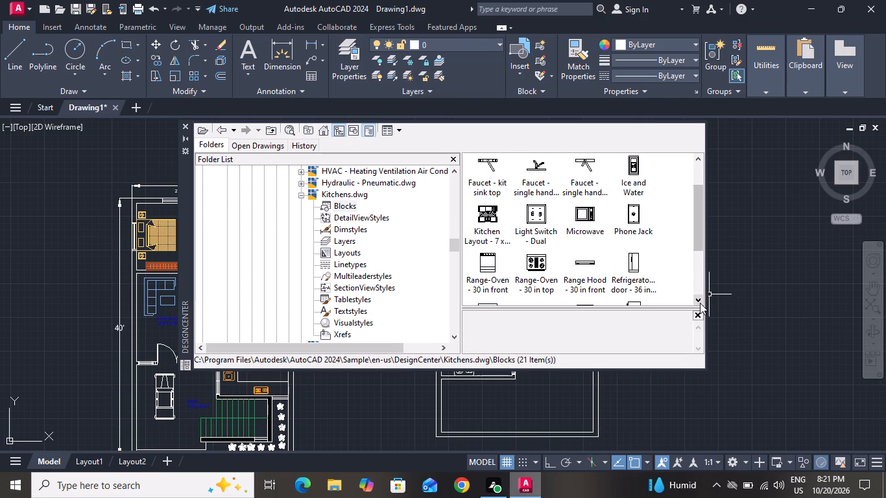
pyautogui.click(700, 303)
pyautogui.click(700, 303)
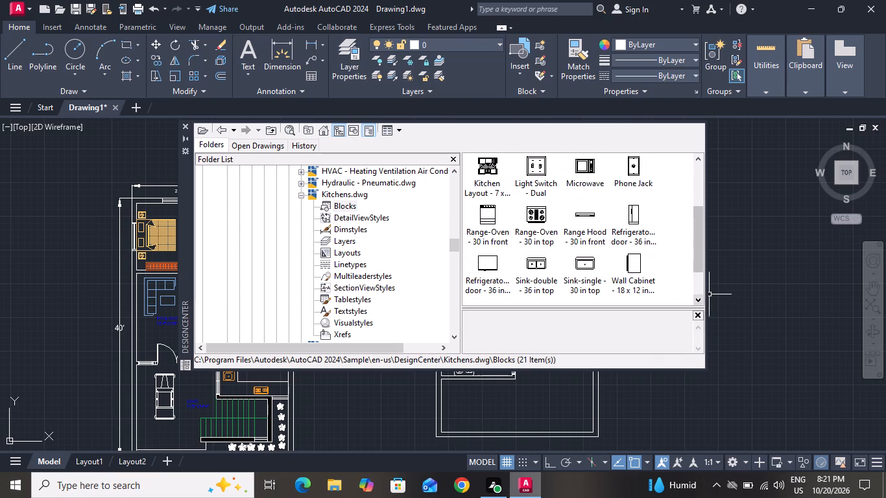
pyautogui.click(591, 265)
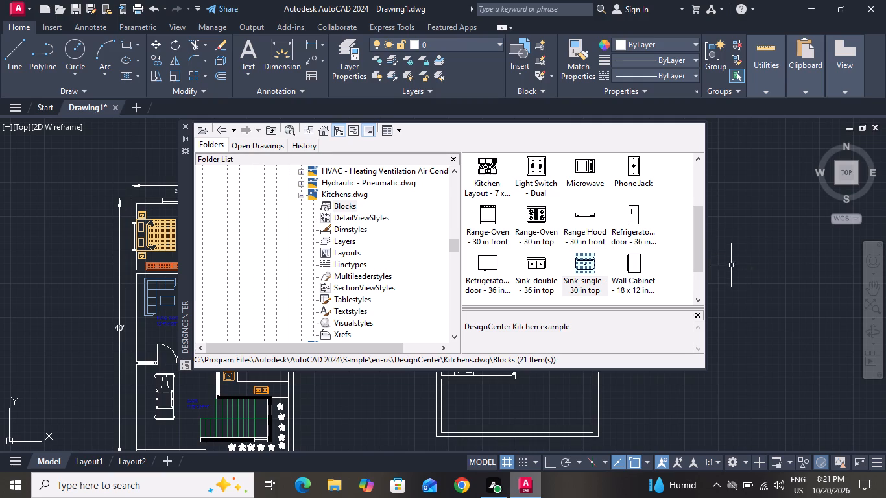
pyautogui.click(588, 265)
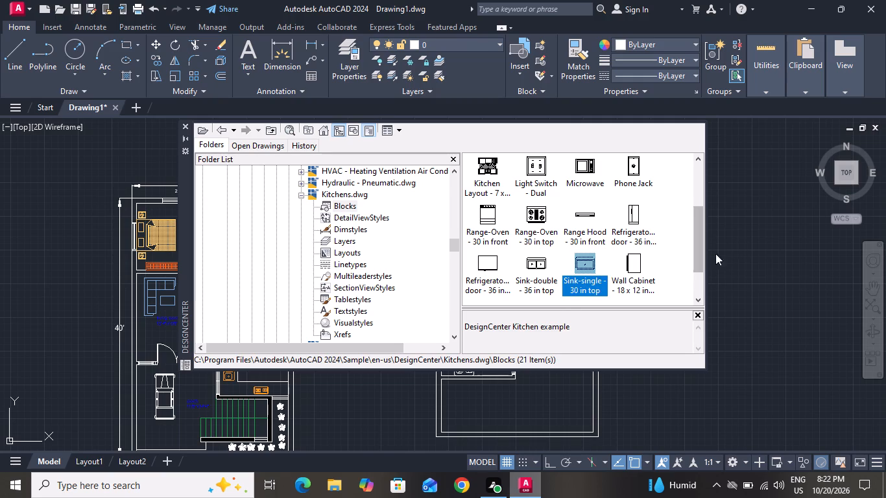
pyautogui.click(750, 253)
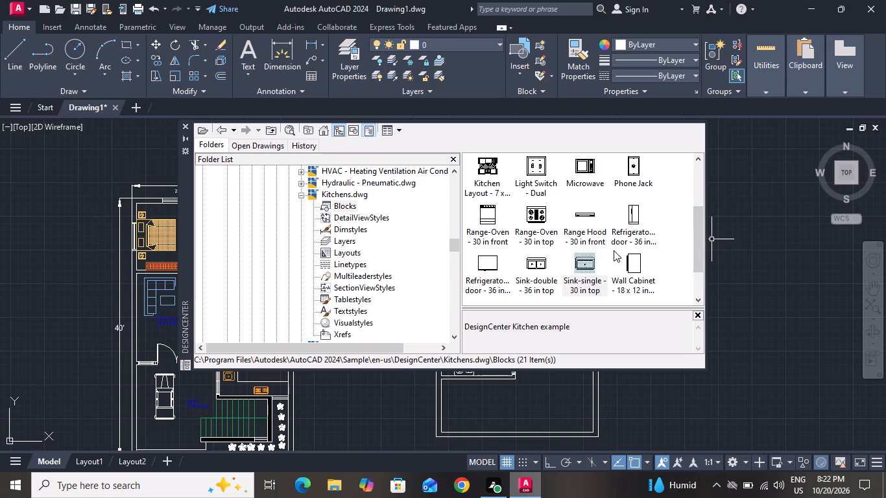
pyautogui.moveTo(587, 269); pyautogui.dragTo(745, 298)
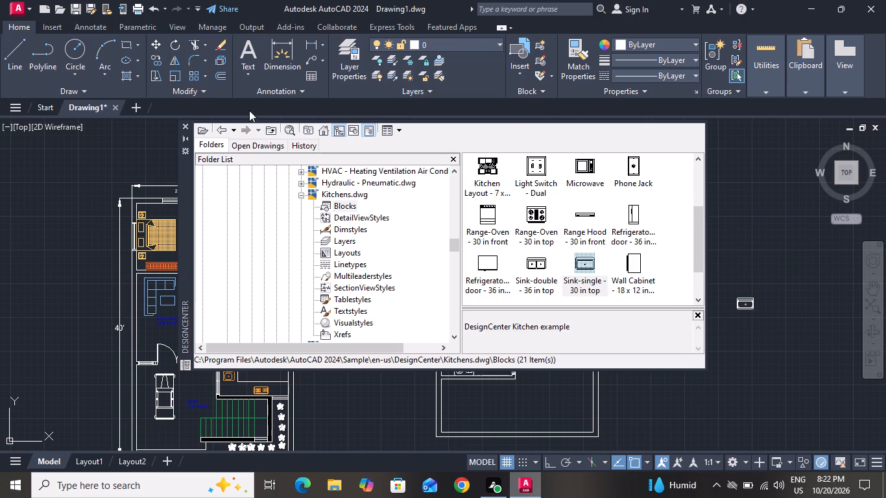
pyautogui.click(184, 128)
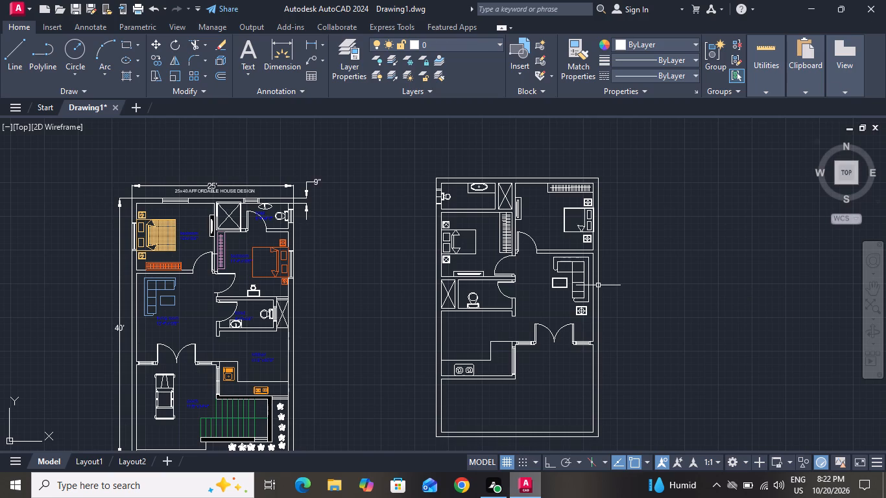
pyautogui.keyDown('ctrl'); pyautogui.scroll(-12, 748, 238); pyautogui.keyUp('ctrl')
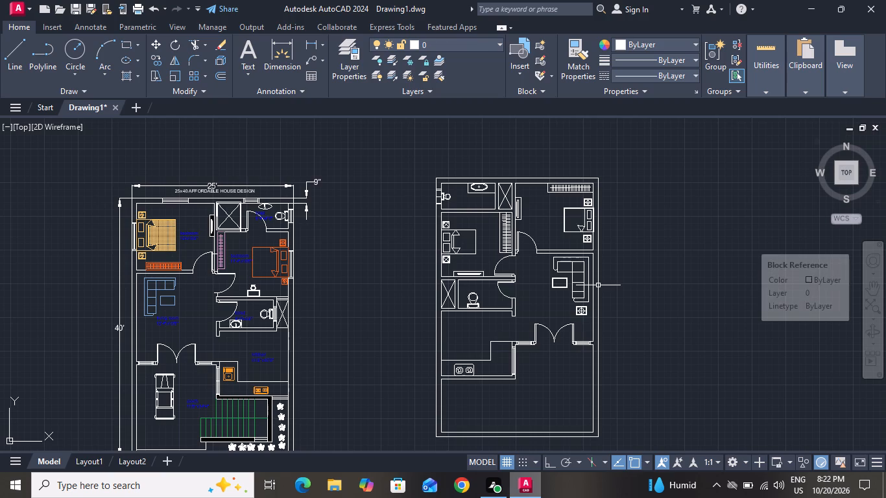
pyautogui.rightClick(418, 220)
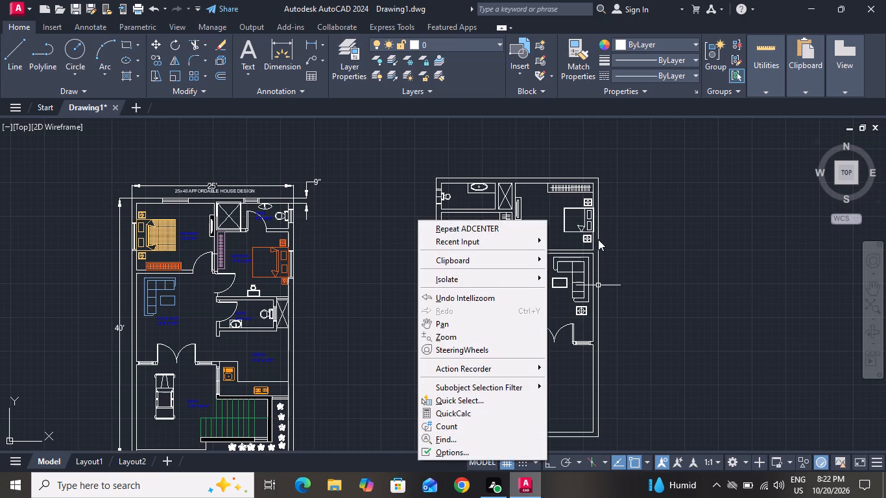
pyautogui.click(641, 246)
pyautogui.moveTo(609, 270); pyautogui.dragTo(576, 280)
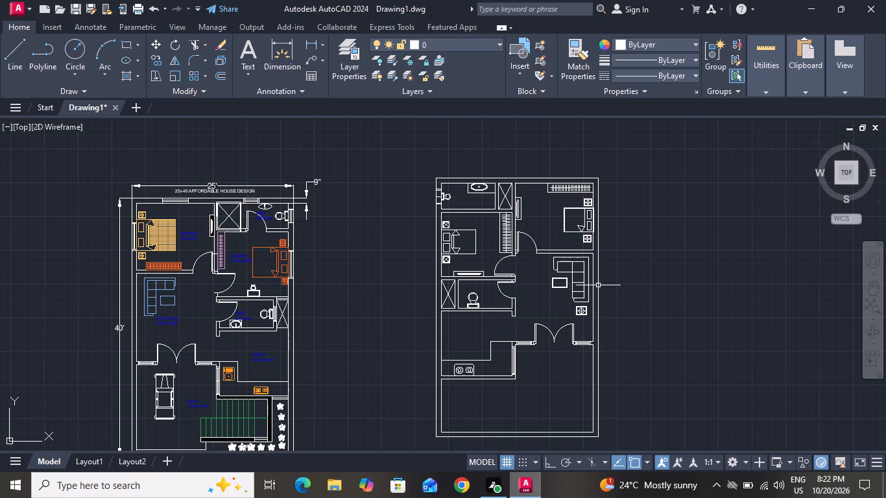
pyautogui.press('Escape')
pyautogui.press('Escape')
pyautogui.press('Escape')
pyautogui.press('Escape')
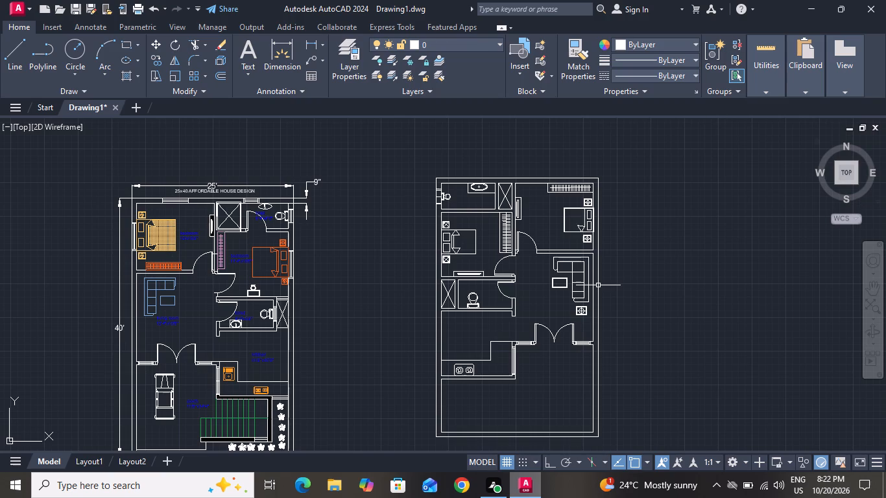
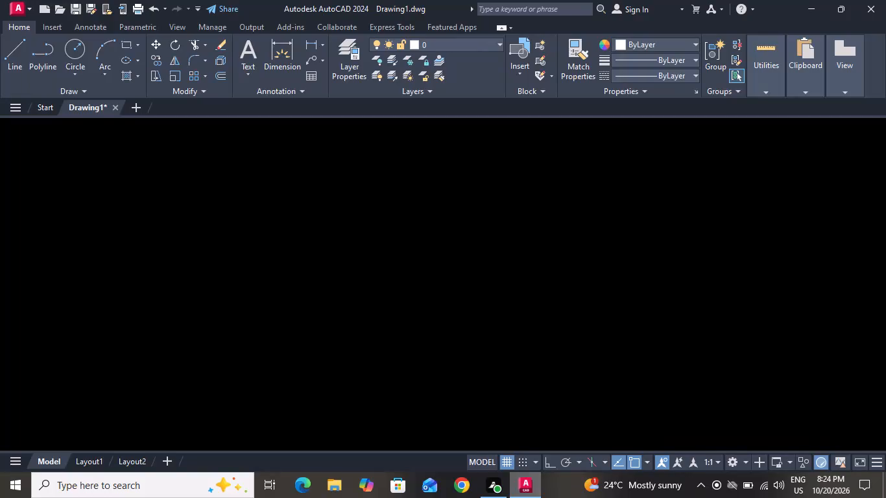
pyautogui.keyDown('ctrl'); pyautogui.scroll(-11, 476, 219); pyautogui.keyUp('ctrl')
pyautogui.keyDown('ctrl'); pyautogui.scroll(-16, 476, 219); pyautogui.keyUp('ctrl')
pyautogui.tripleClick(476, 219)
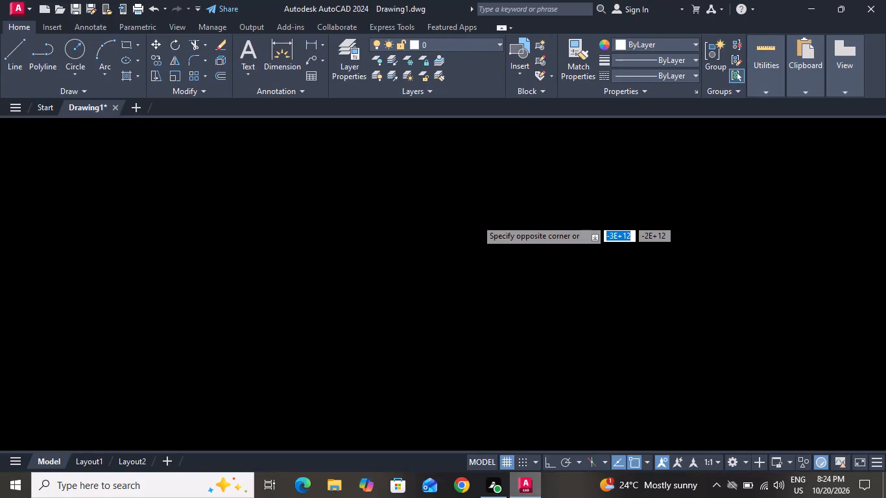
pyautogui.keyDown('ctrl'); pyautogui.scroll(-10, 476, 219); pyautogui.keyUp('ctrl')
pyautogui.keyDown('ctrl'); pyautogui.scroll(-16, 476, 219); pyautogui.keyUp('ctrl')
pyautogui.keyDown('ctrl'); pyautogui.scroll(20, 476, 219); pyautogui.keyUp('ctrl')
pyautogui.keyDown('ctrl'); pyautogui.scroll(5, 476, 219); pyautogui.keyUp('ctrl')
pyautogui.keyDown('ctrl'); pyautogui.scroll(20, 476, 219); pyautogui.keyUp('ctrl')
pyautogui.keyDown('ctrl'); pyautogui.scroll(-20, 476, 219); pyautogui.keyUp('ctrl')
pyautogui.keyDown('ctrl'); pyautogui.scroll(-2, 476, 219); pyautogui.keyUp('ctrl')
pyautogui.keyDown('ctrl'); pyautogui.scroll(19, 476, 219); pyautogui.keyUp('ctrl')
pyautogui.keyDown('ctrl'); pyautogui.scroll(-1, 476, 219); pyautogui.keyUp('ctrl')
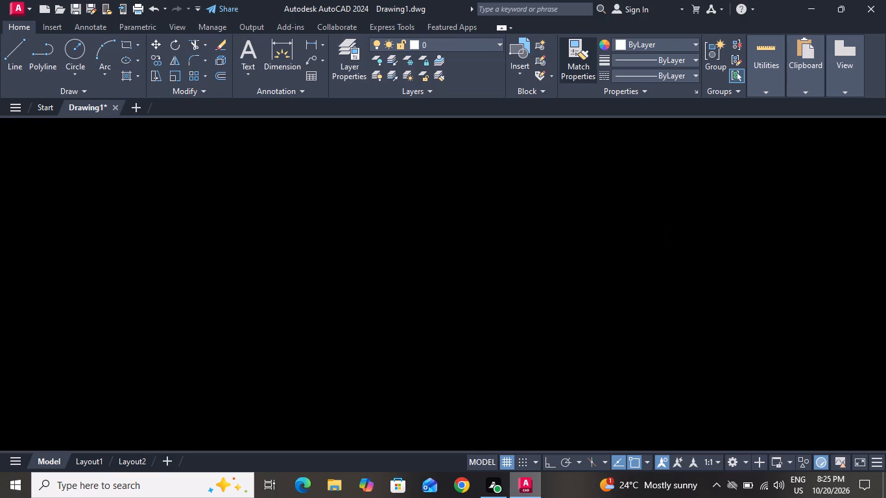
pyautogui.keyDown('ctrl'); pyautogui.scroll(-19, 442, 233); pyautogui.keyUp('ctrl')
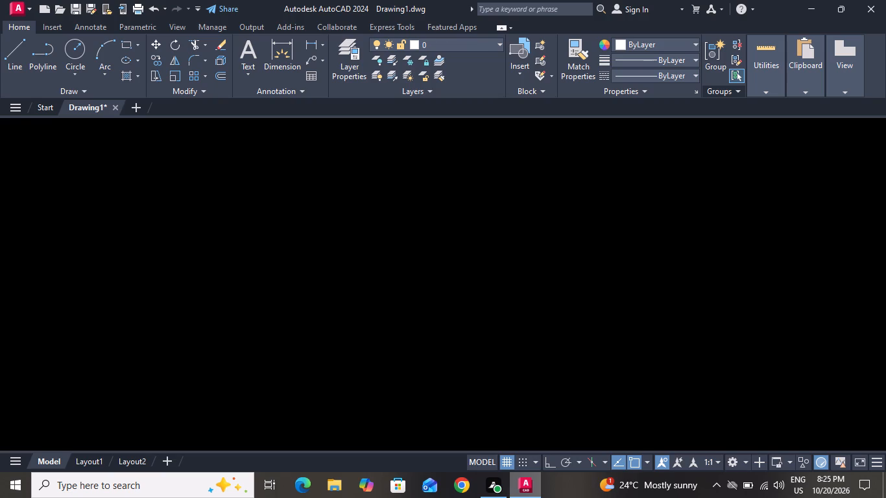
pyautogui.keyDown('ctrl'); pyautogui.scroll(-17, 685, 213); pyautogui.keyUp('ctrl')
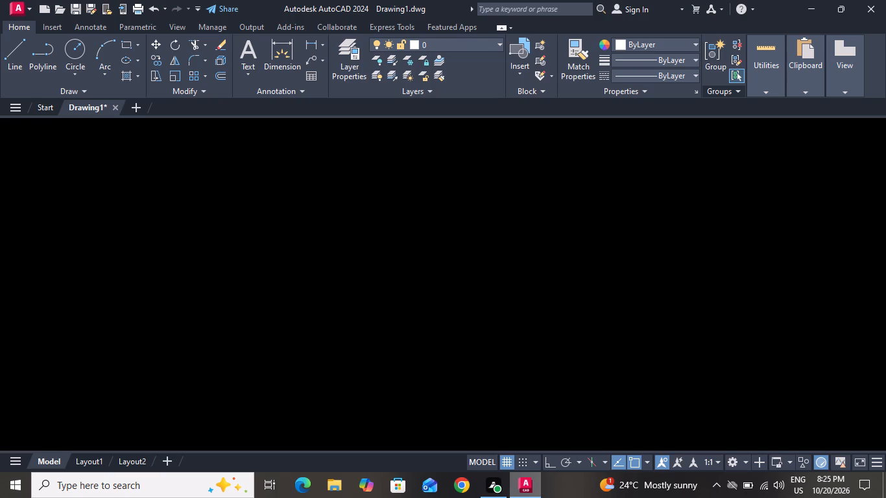
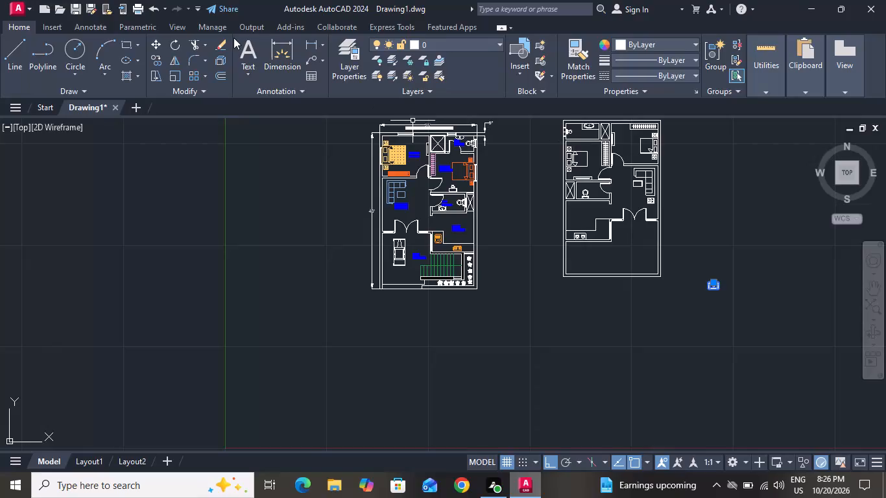
# Move the washbasin block from outside the uncoloured floor plan into its bathroom, above the toilet, with ortho mode off.
pyautogui.click(148, 38)
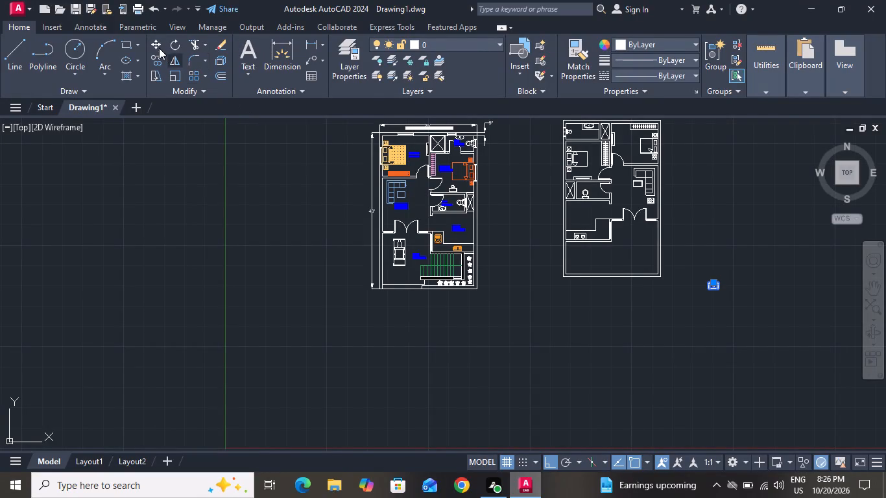
pyautogui.click(157, 45)
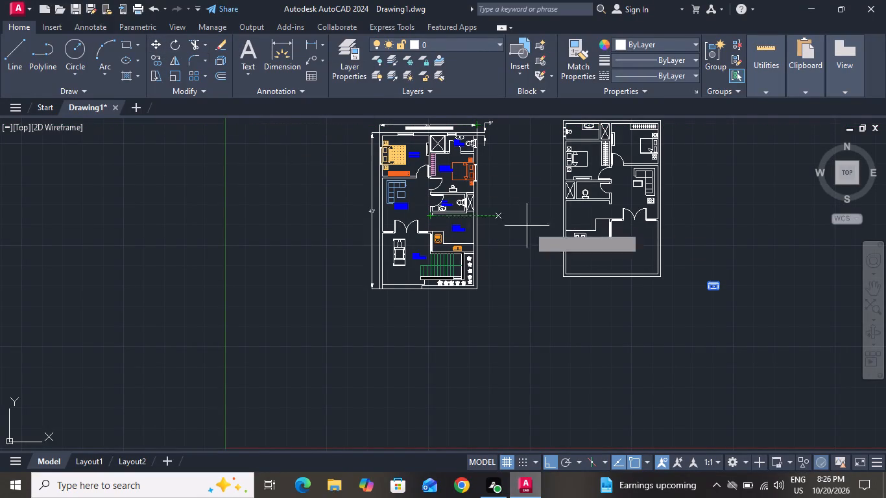
pyautogui.click(731, 283)
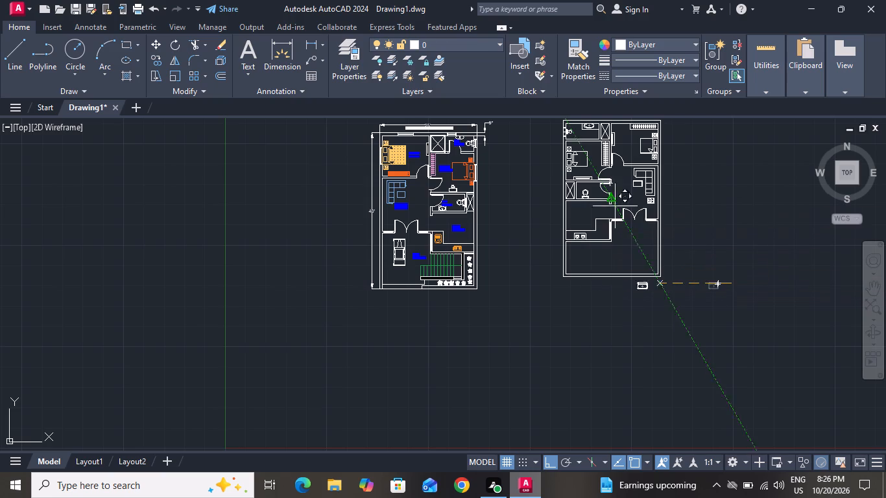
pyautogui.click(553, 461)
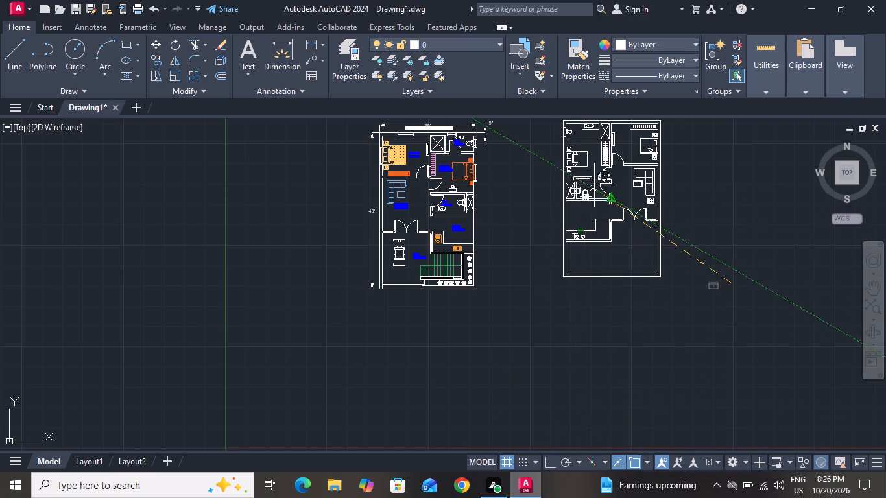
pyautogui.keyDown('ctrl'); pyautogui.scroll(4, 597, 182); pyautogui.keyUp('ctrl')
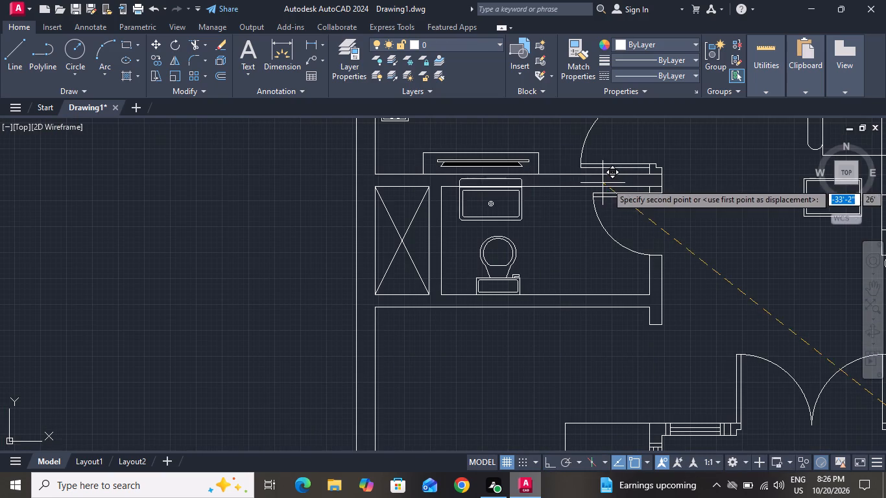
pyautogui.click(634, 191)
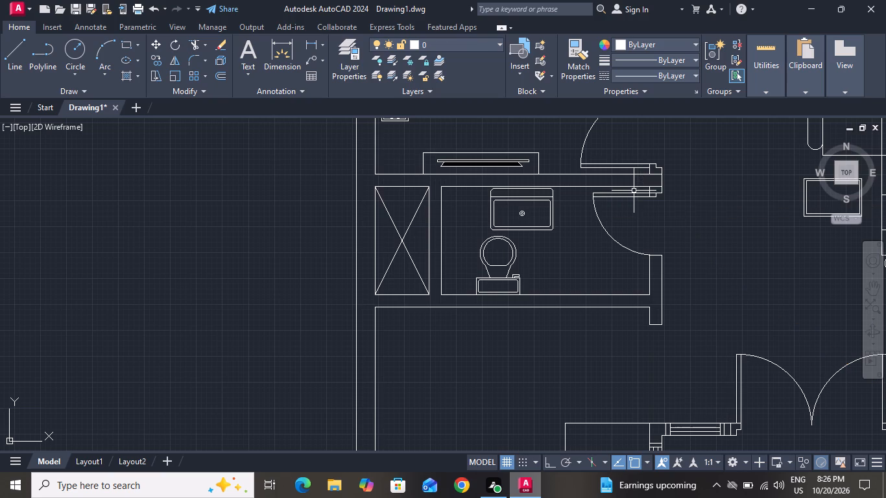
# Move the washbasin slightly toward the bathroom door so its back edge sits flush against the upper wall.
pyautogui.click(536, 223)
pyautogui.click(521, 197)
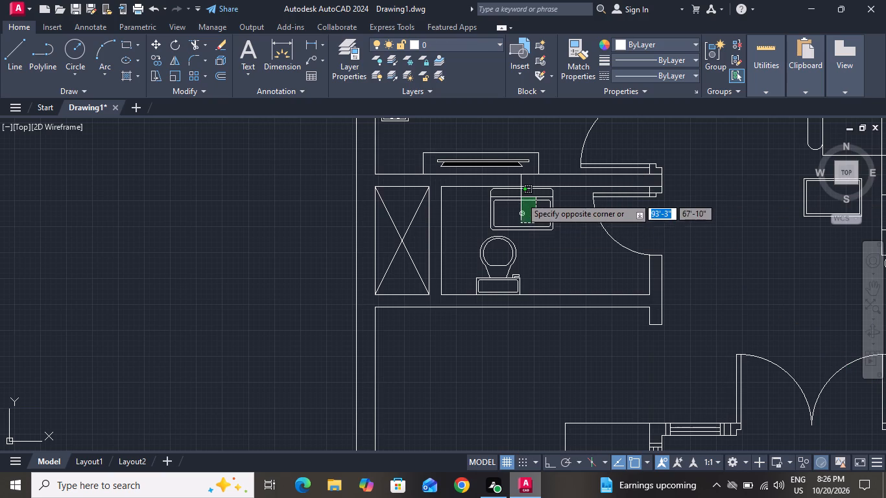
pyautogui.click(155, 41)
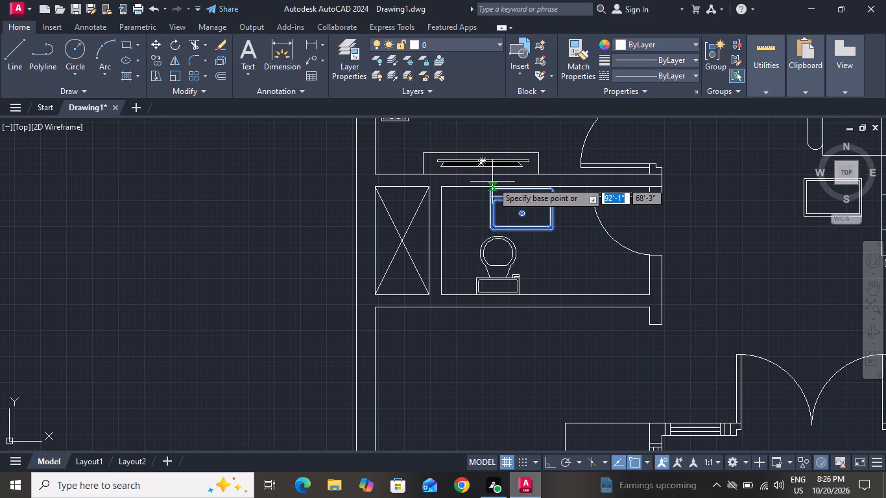
pyautogui.click(550, 186)
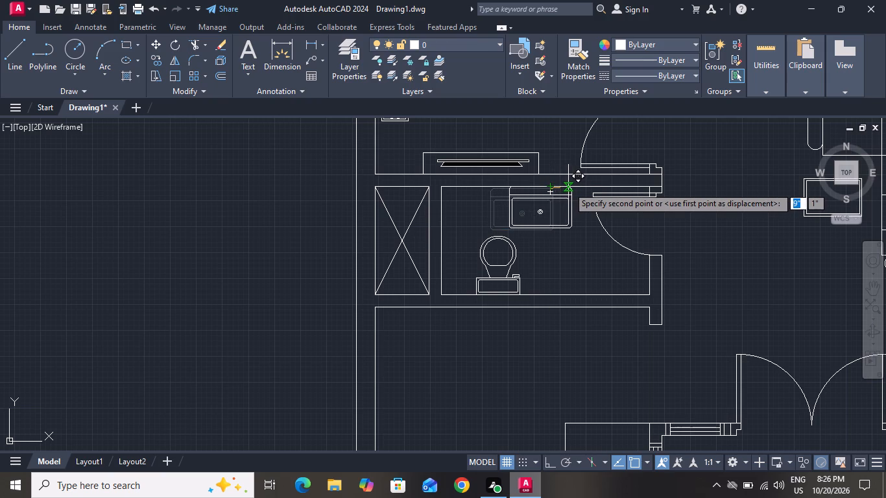
pyautogui.click(568, 187)
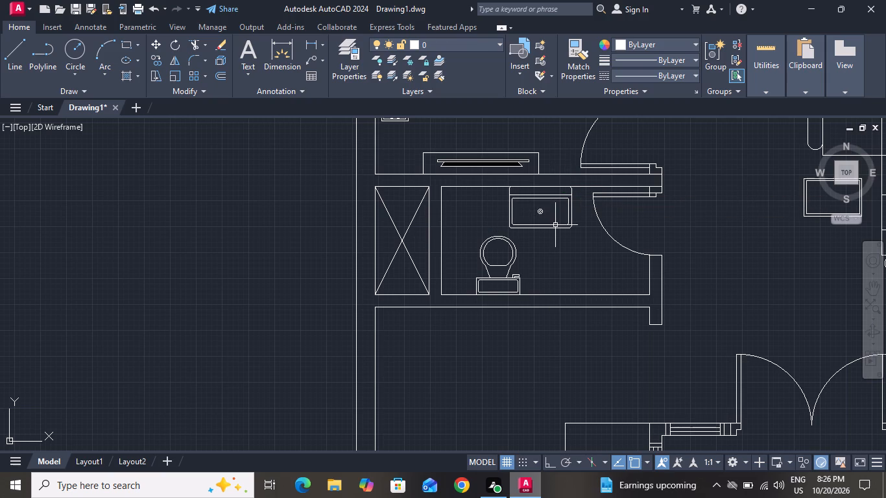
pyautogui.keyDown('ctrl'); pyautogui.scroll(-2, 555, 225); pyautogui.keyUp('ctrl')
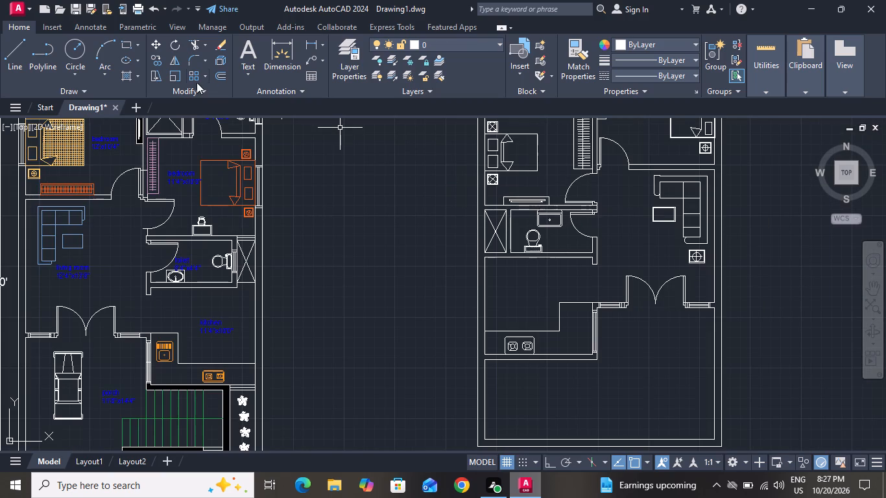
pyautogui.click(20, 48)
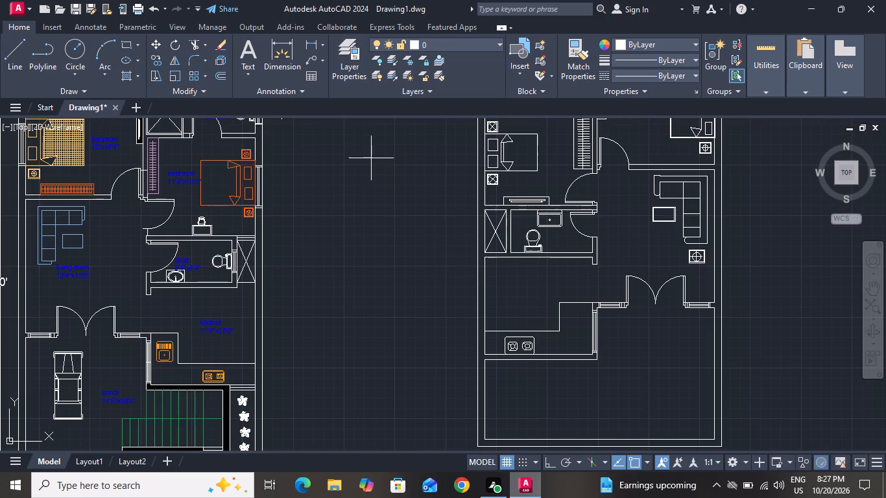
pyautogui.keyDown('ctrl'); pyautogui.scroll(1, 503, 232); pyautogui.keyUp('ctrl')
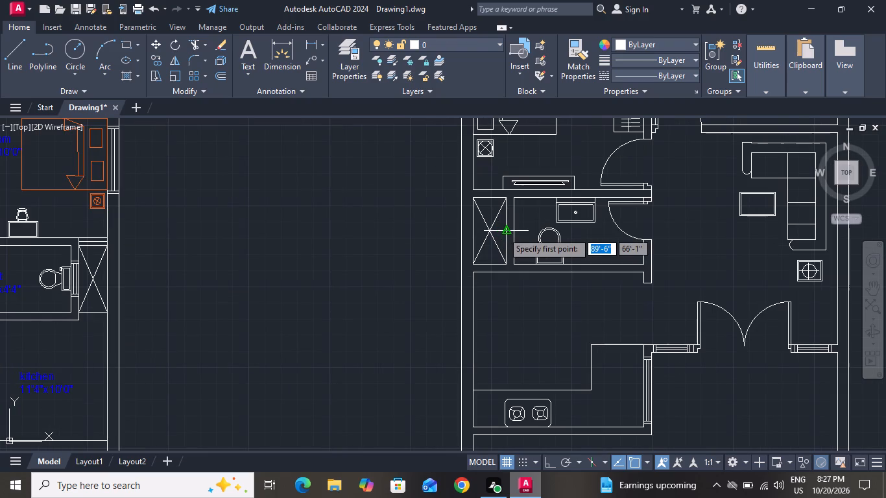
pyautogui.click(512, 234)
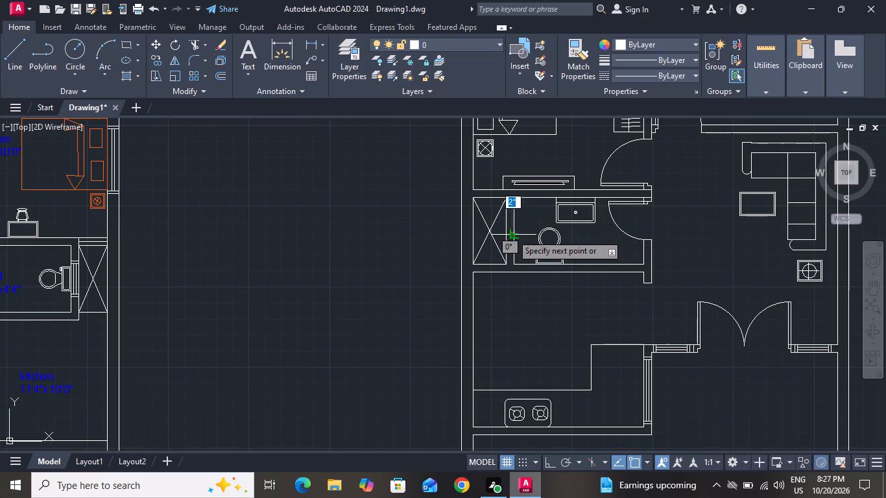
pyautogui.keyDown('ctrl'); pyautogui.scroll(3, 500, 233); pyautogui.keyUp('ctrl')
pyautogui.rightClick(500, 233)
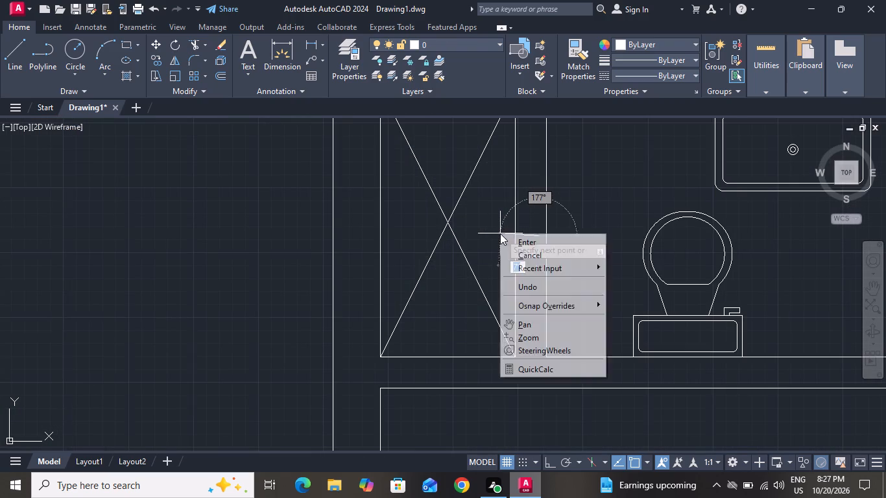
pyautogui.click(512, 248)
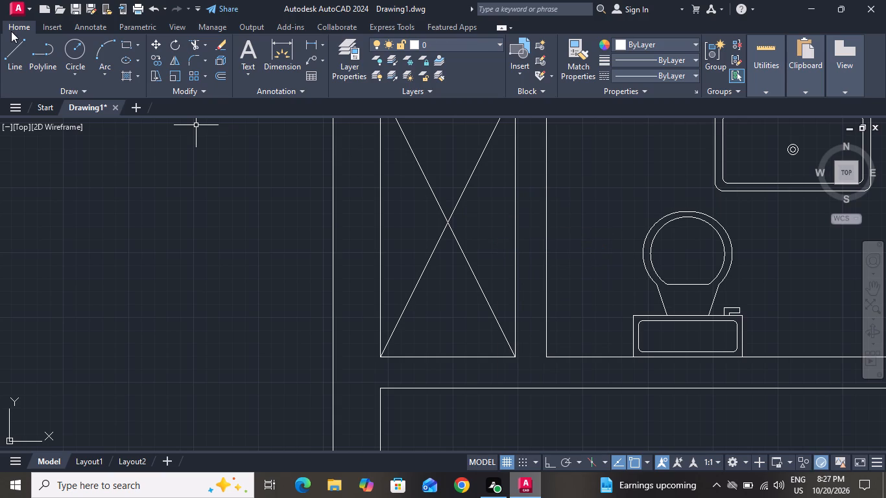
# Draw a short horizontal line across the wall between the bathroom and the crossed shaft, at the wall's midpoint.
pyautogui.click(12, 47)
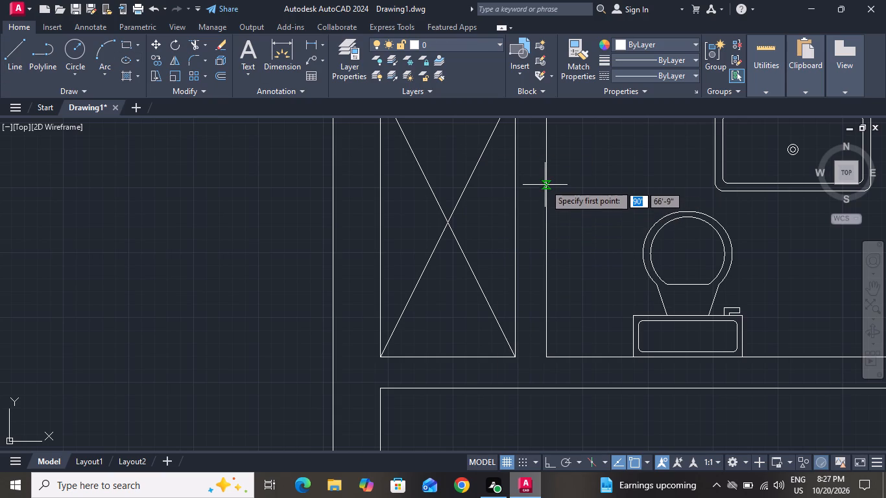
pyautogui.keyDown('ctrl'); pyautogui.scroll(-1, 545, 171); pyautogui.keyUp('ctrl')
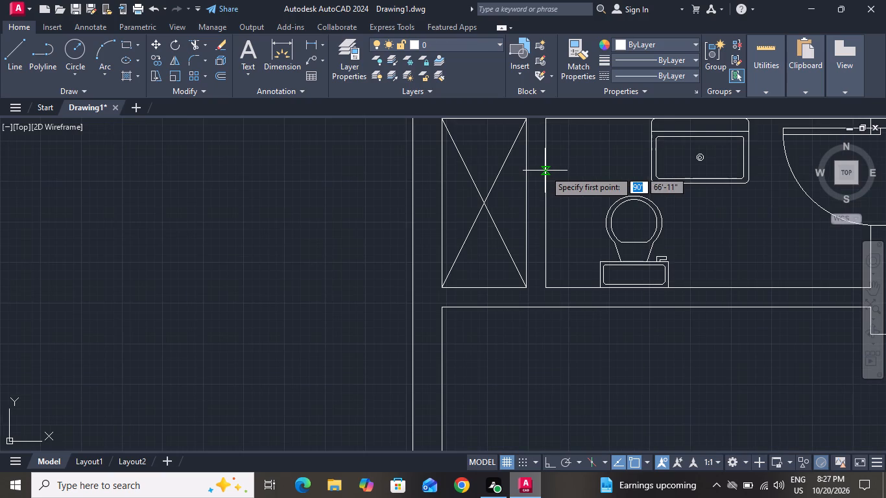
pyautogui.click(547, 200)
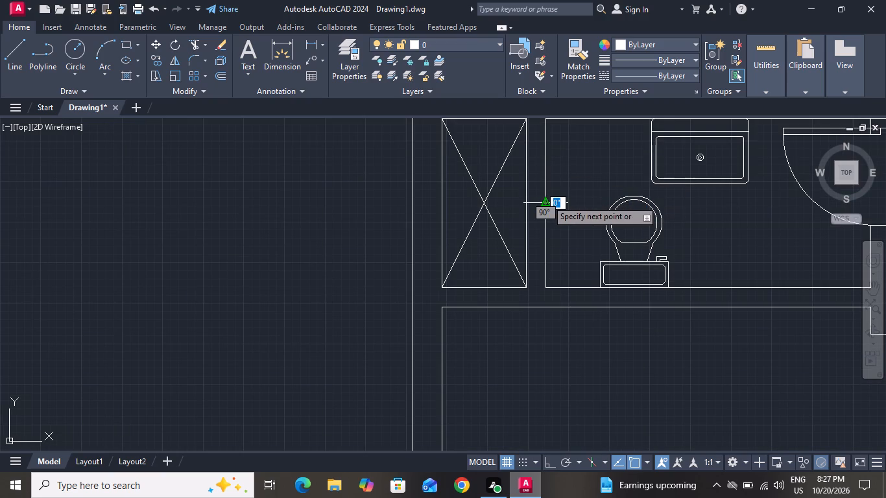
pyautogui.click(525, 202)
pyautogui.rightClick(525, 202)
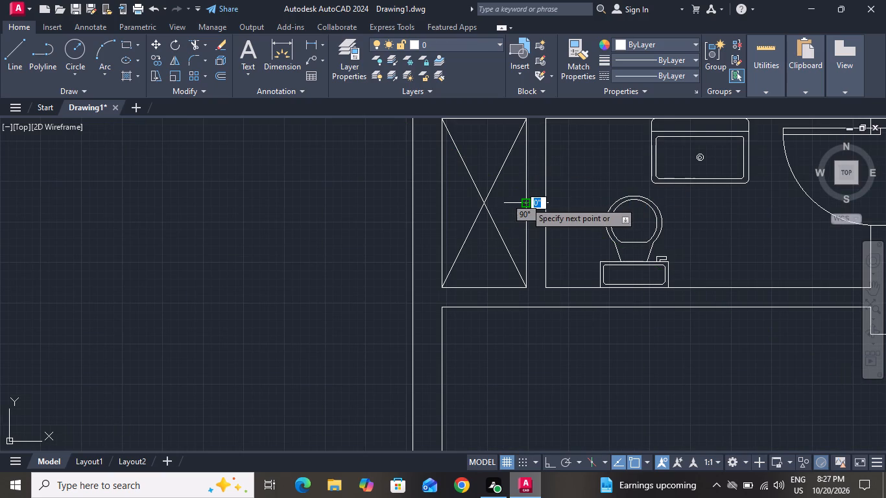
pyautogui.click(538, 220)
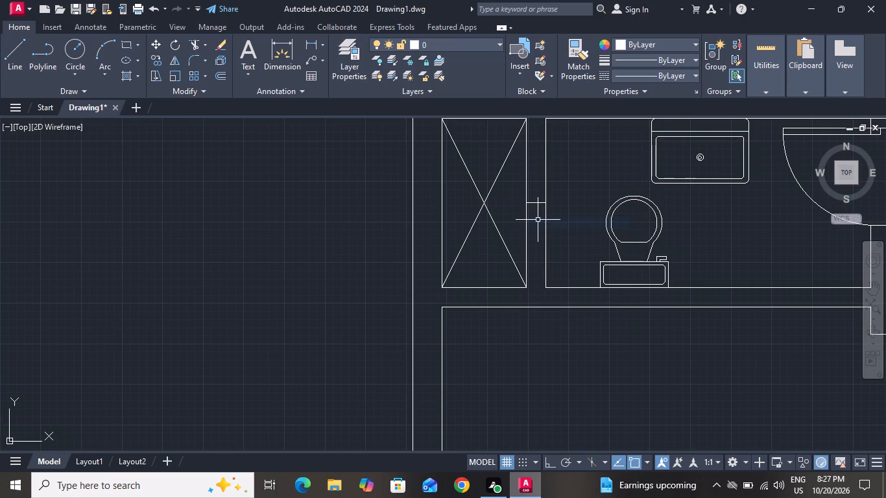
# Offset the short line across the shaft wall by 1' both upward and downward.
pyautogui.write('o 1')
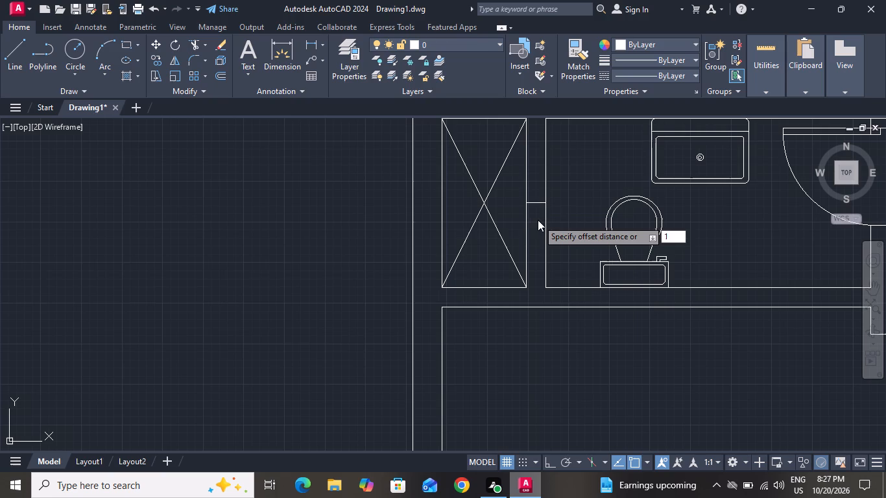
pyautogui.press("'")
pyautogui.press('Return')
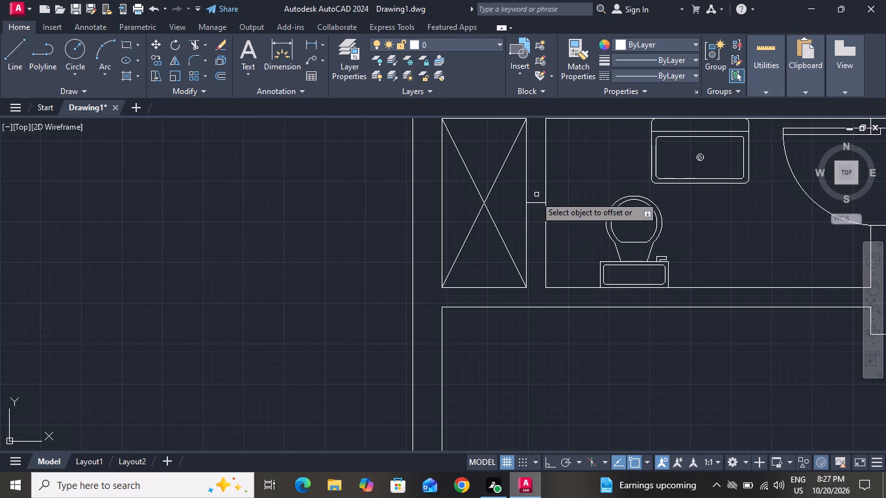
pyautogui.click(531, 202)
pyautogui.moveTo(533, 171); pyautogui.dragTo(534, 182)
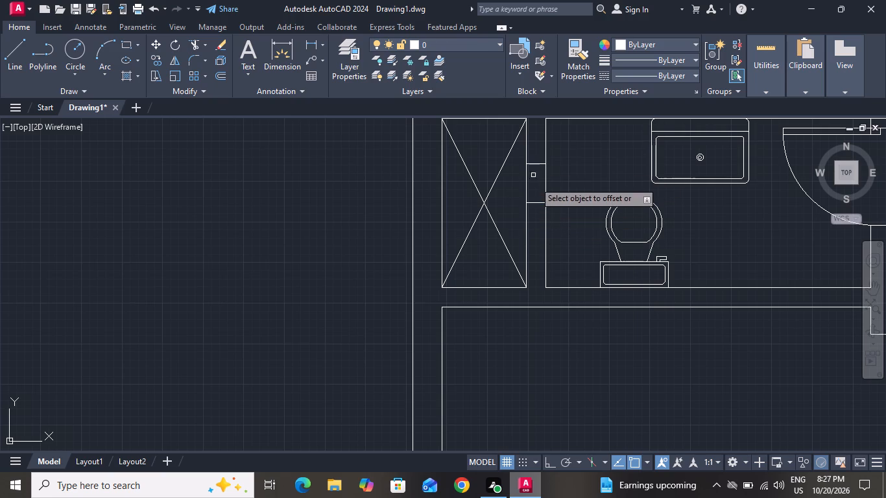
pyautogui.moveTo(534, 182); pyautogui.dragTo(537, 203)
pyautogui.click(537, 203)
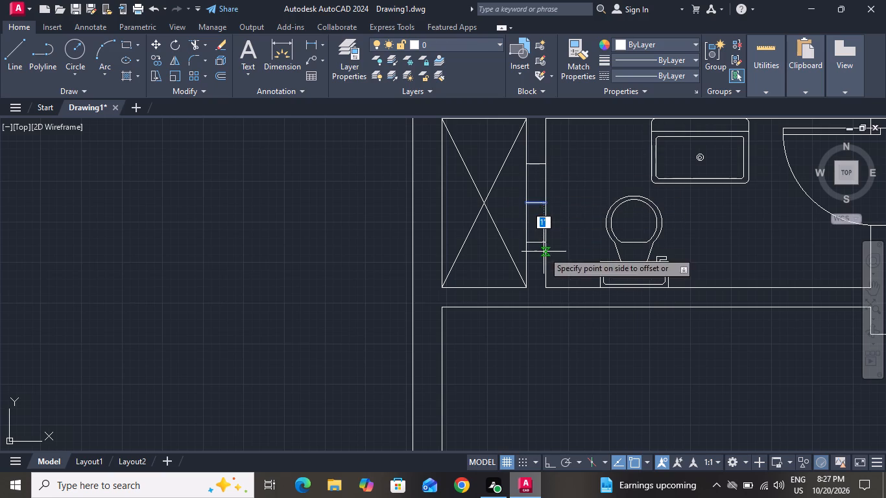
pyautogui.click(544, 252)
pyautogui.rightClick(544, 252)
pyautogui.click(560, 276)
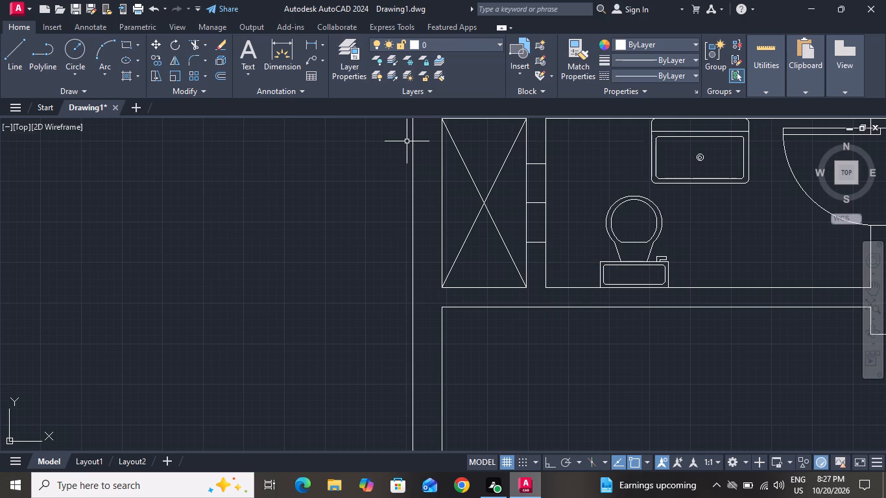
# Offset the upper line across the shaft wall 2" upward and the lower one 2" downward.
pyautogui.write('o')
pyautogui.press('space')
pyautogui.press('2')
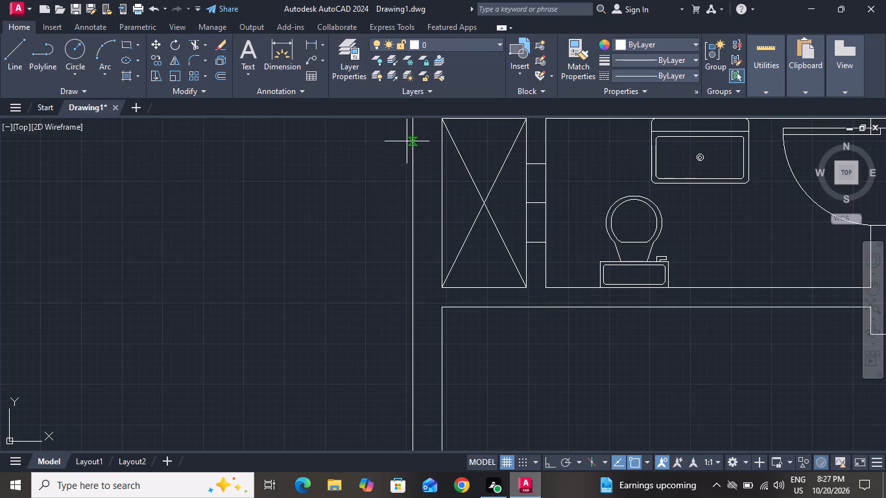
pyautogui.hotkey('shift', '"')
pyautogui.press('Return')
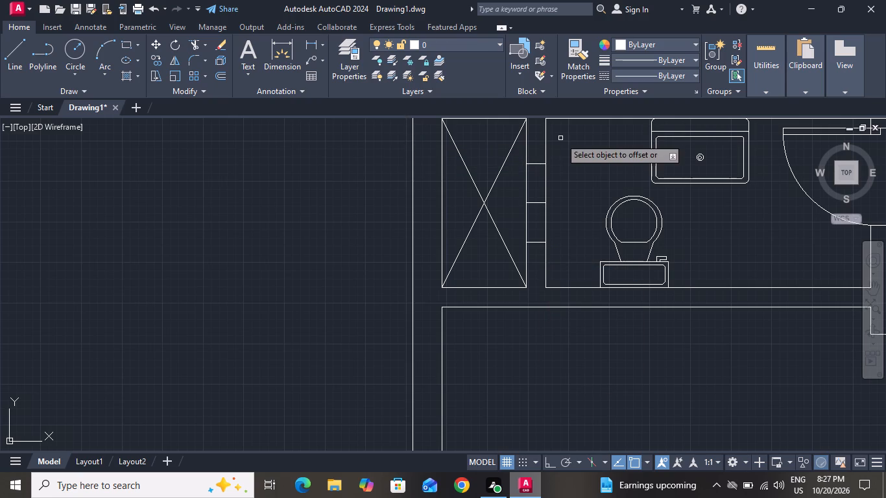
pyautogui.click(536, 165)
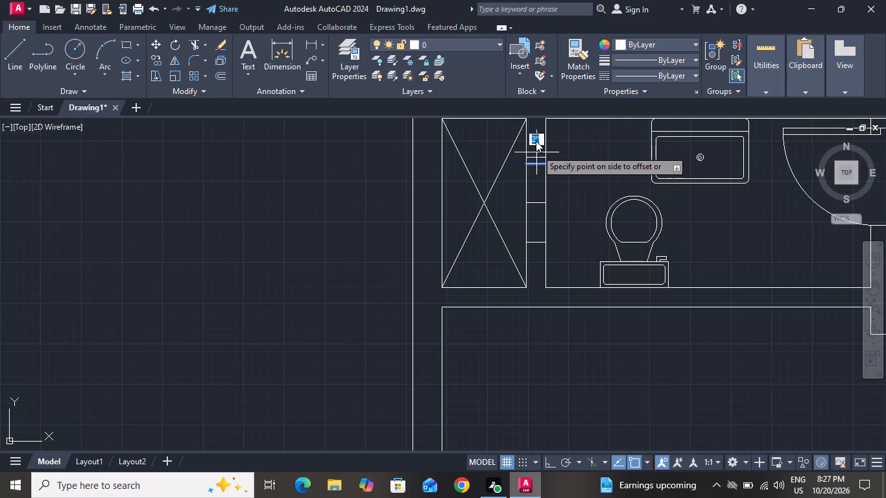
pyautogui.moveTo(536, 141); pyautogui.dragTo(549, 218)
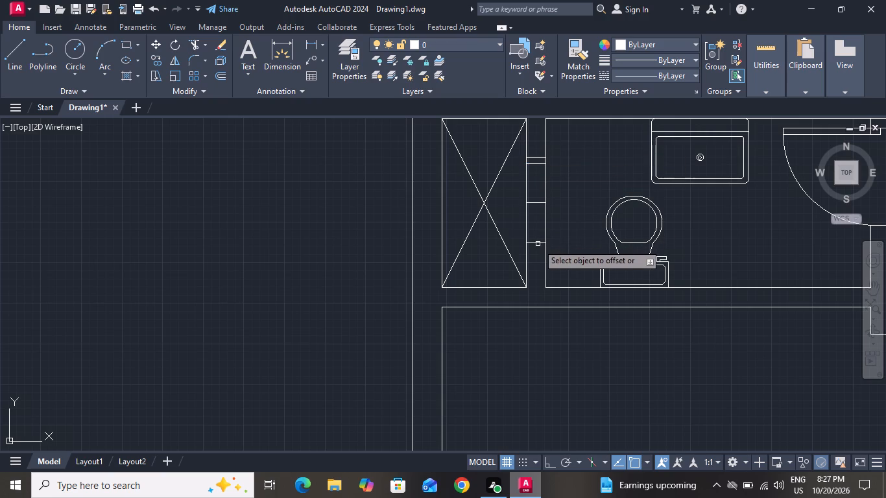
pyautogui.click(538, 244)
pyautogui.click(539, 256)
pyautogui.rightClick(539, 256)
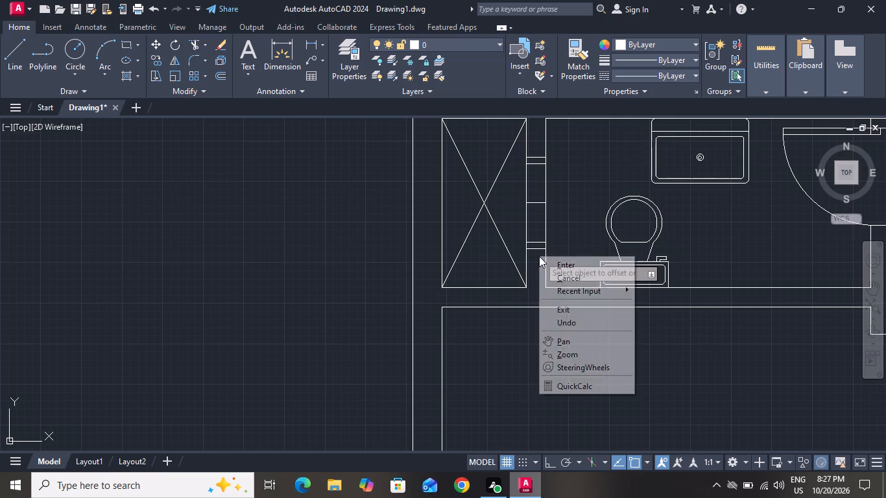
pyautogui.click(551, 272)
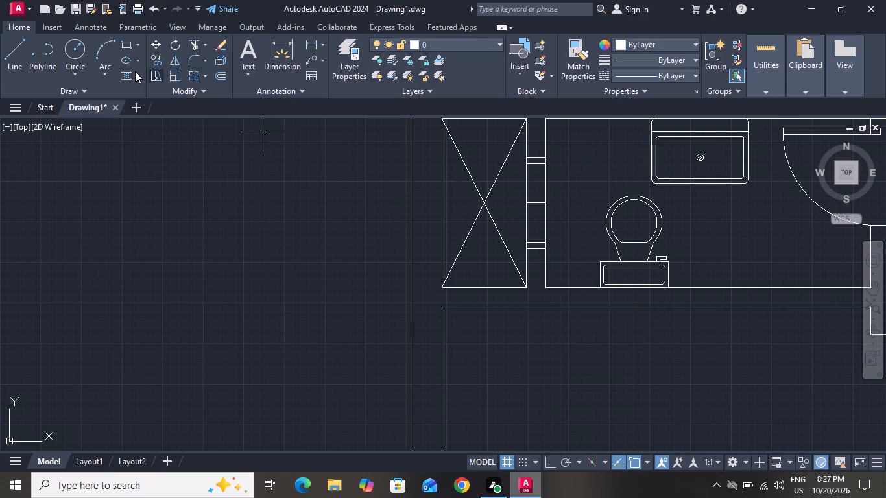
# Draw a 2' vertical line down the middle of the shaft-wall window, between the midpoints of the inner jamb lines.
pyautogui.click(19, 46)
pyautogui.click(6, 48)
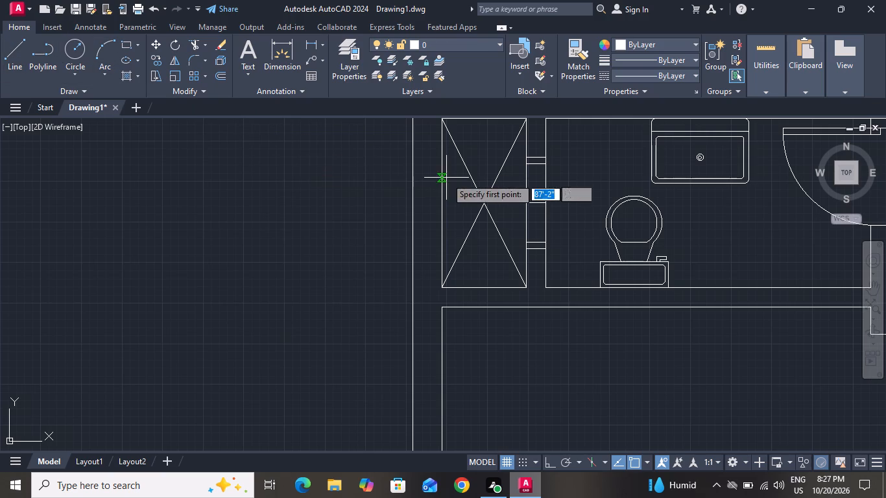
pyautogui.click(536, 167)
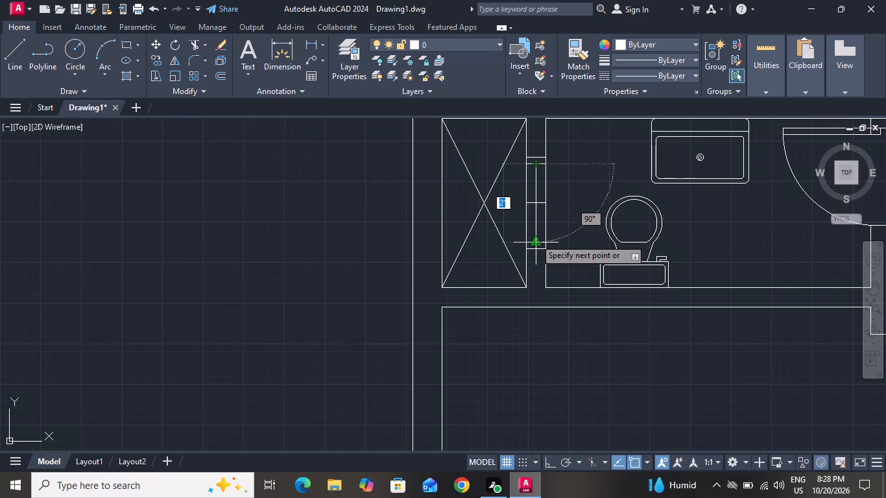
pyautogui.click(535, 239)
pyautogui.rightClick(535, 239)
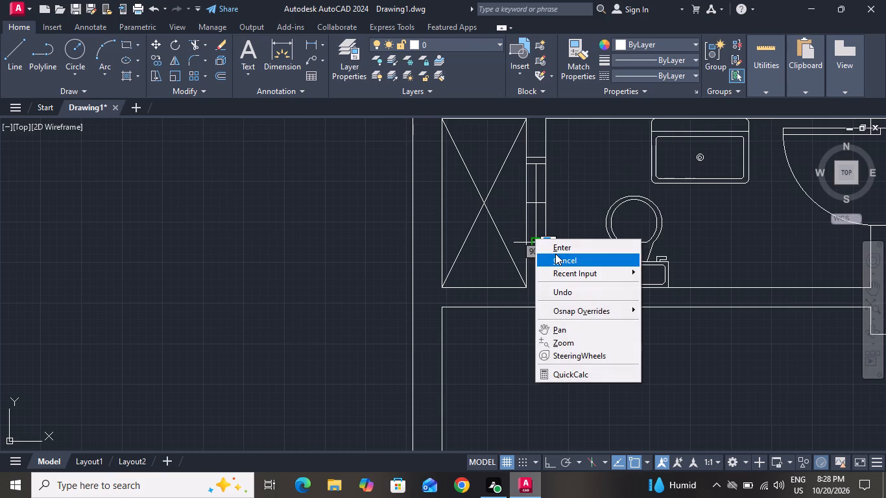
pyautogui.click(555, 254)
# Offset the window's vertical centre line by 1" to both sides.
pyautogui.write('o 1')
pyautogui.hotkey('shift', '"')
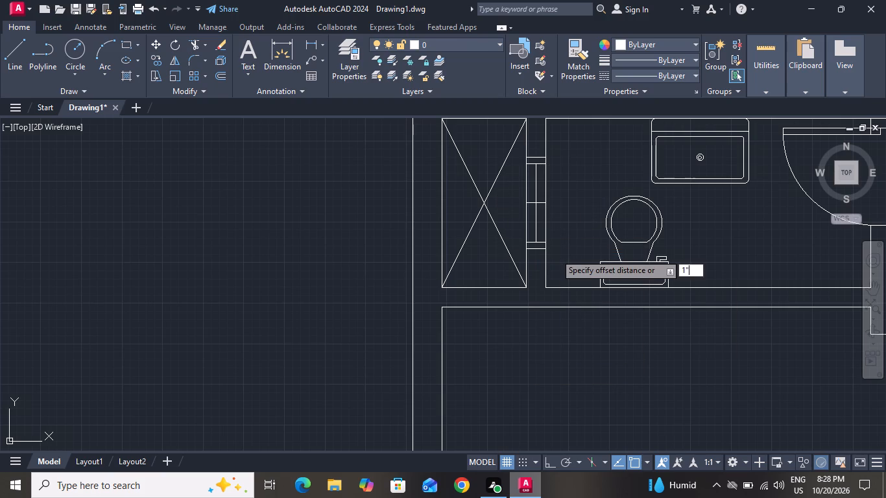
pyautogui.press('Return')
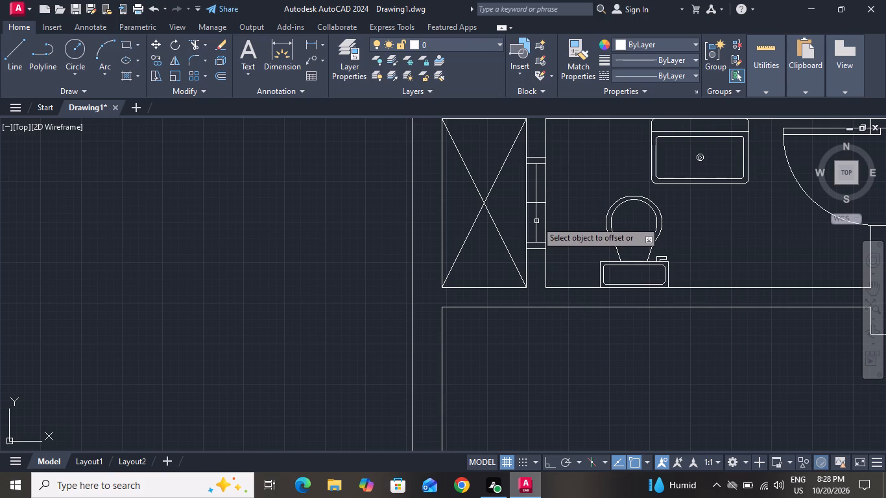
pyautogui.click(536, 222)
pyautogui.moveTo(556, 221); pyautogui.dragTo(540, 221)
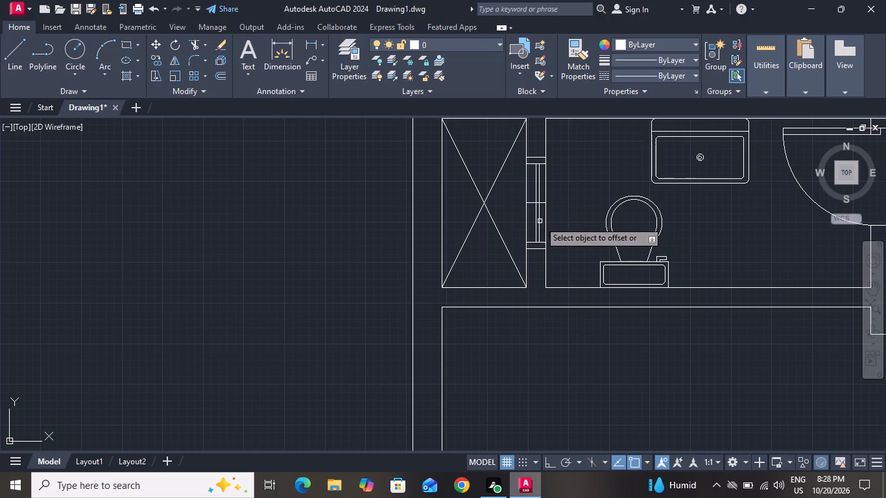
pyautogui.moveTo(540, 221); pyautogui.dragTo(536, 222)
pyautogui.click(536, 222)
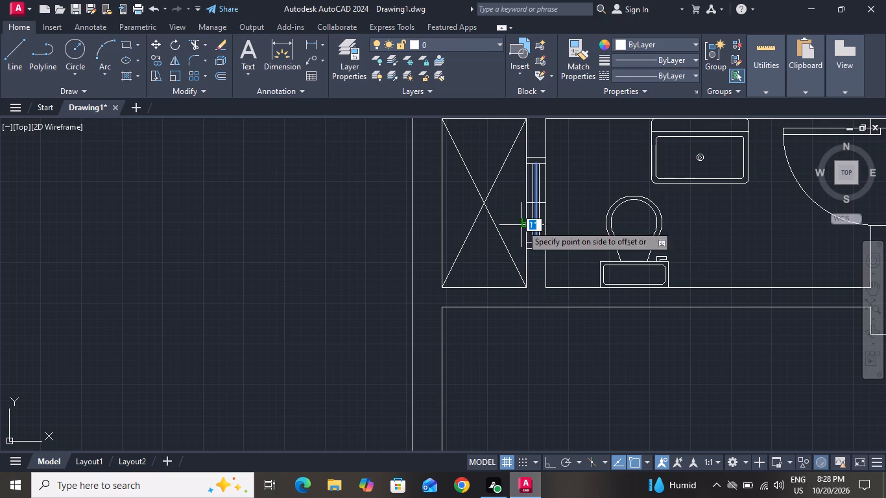
pyautogui.click(521, 225)
pyautogui.rightClick(521, 225)
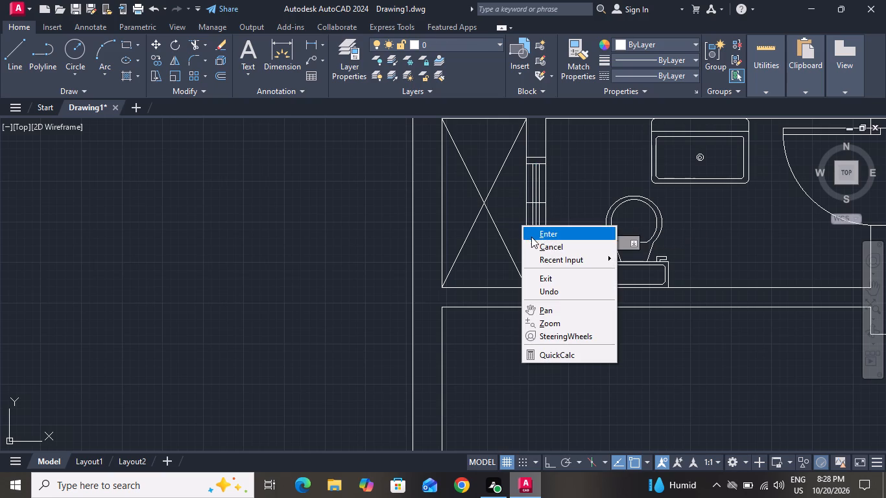
pyautogui.click(536, 249)
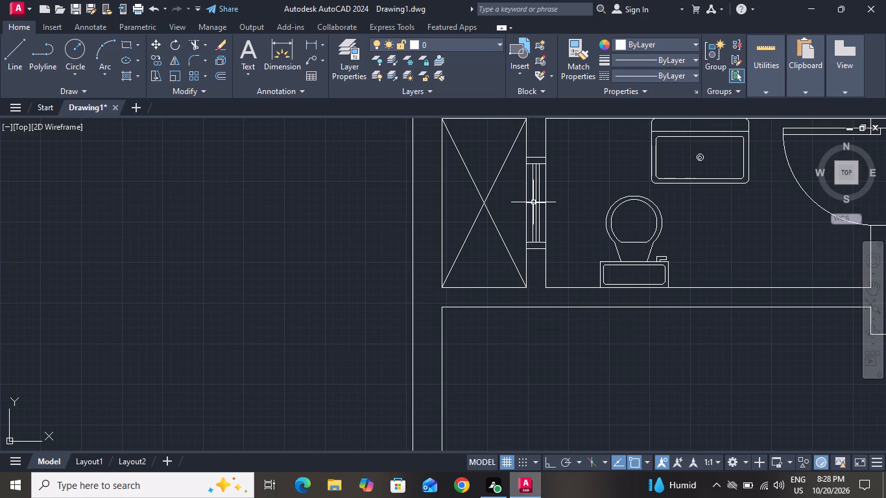
# Delete the window's vertical centre line and the short horizontal line across its middle.
pyautogui.keyDown('ctrl'); pyautogui.scroll(3, 534, 202); pyautogui.keyUp('ctrl')
pyautogui.click(539, 201)
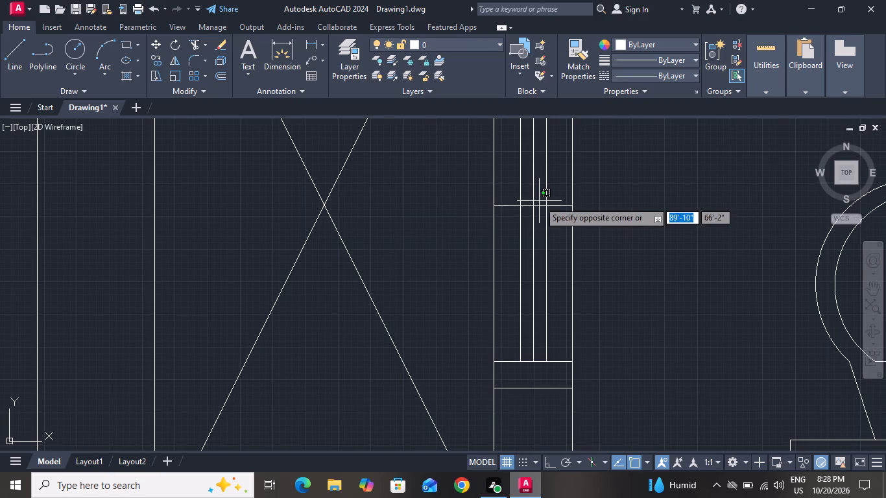
pyautogui.click(525, 212)
pyautogui.press('Delete')
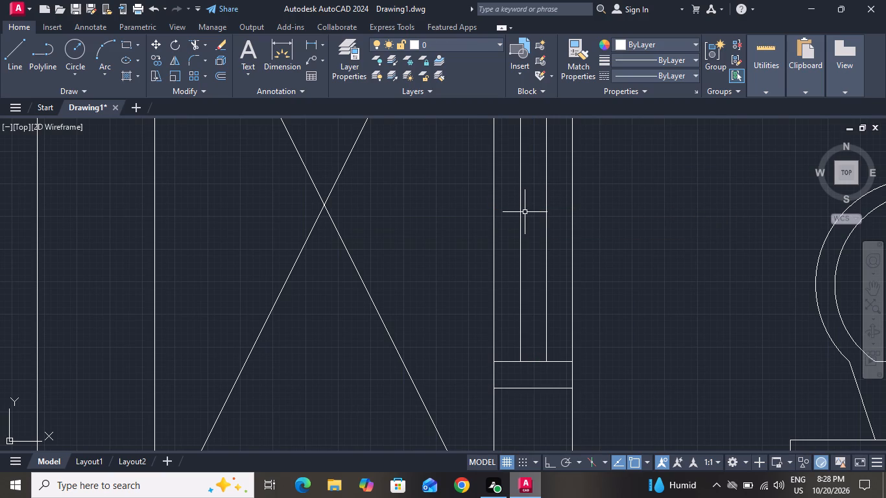
# Draw a short vertical line across the wall above the crossed shaft, at the shaft's outer-wall corner.
pyautogui.keyDown('ctrl'); pyautogui.scroll(-8, 525, 212); pyautogui.keyUp('ctrl')
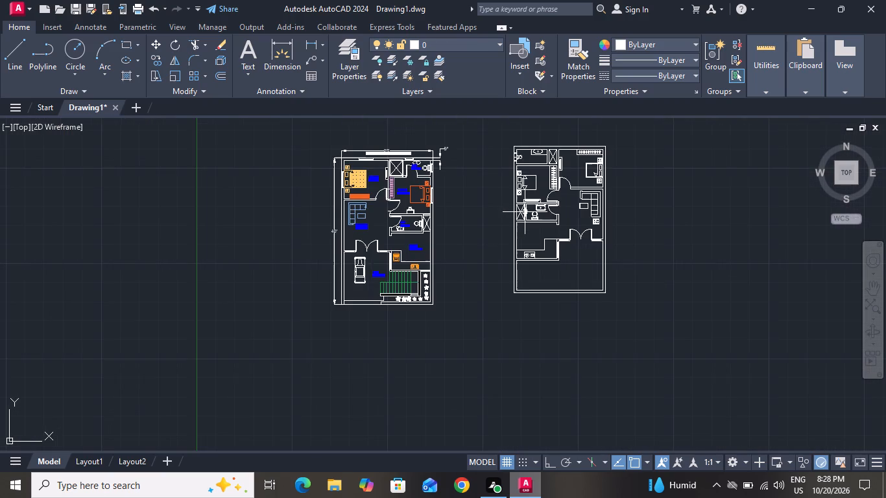
pyautogui.click(523, 198)
pyautogui.keyDown('ctrl'); pyautogui.scroll(5, 523, 198); pyautogui.keyUp('ctrl')
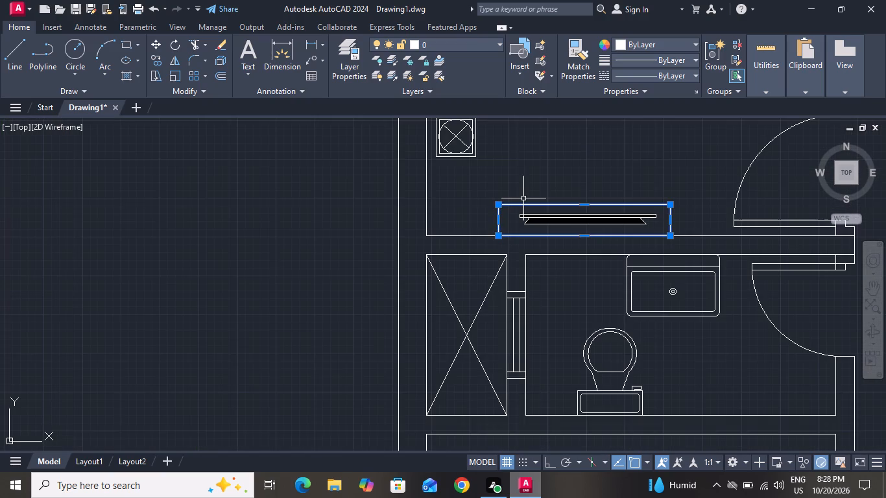
pyautogui.click(18, 56)
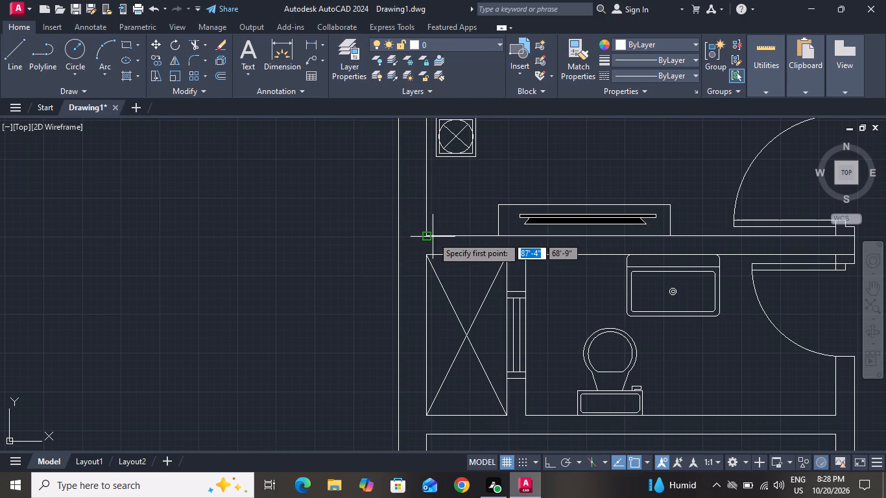
pyautogui.moveTo(427, 238); pyautogui.dragTo(423, 252)
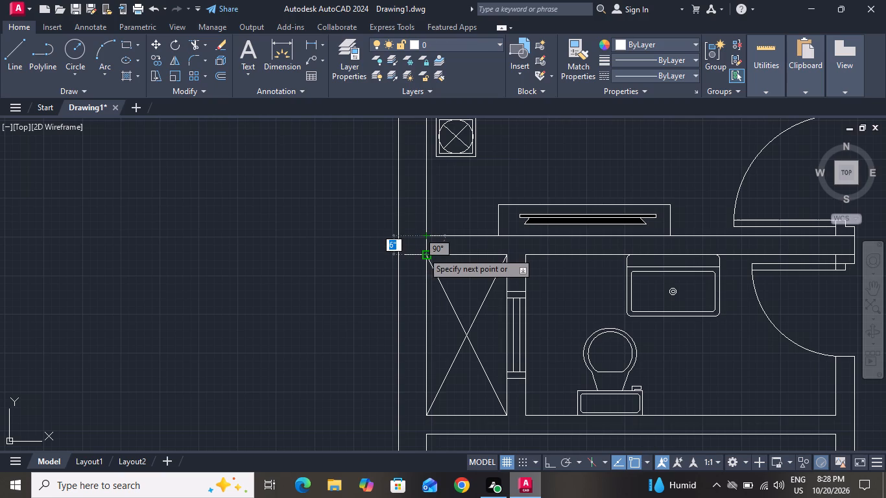
pyautogui.moveTo(423, 252); pyautogui.dragTo(424, 252)
pyautogui.click(424, 252)
pyautogui.rightClick(424, 252)
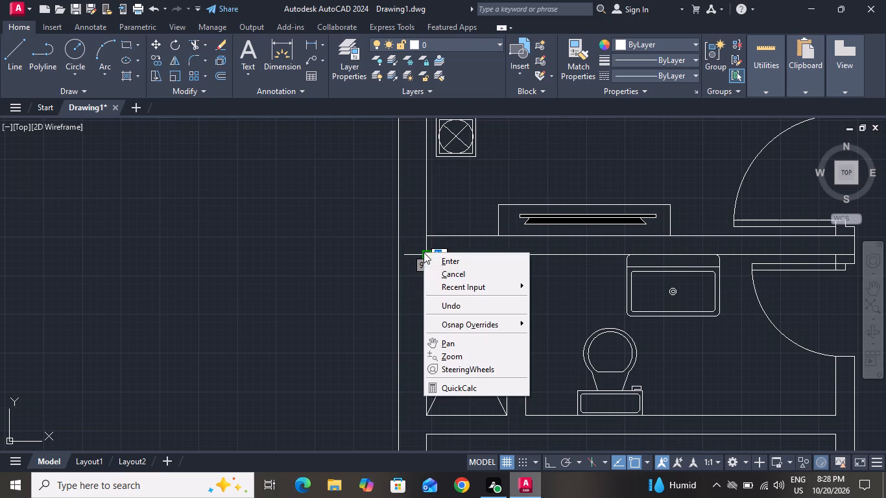
pyautogui.click(437, 274)
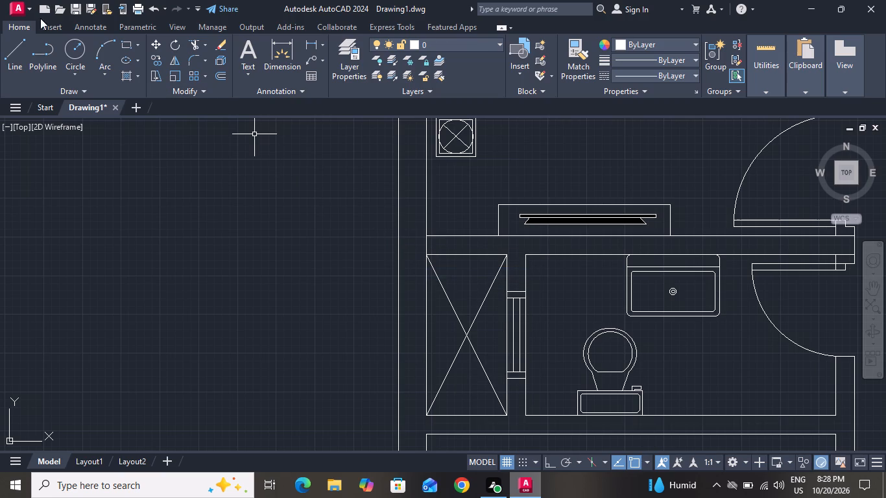
# Draw a 6" vertical line across the same wall, up from the shaft's corner on the bathroom side.
pyautogui.click(16, 44)
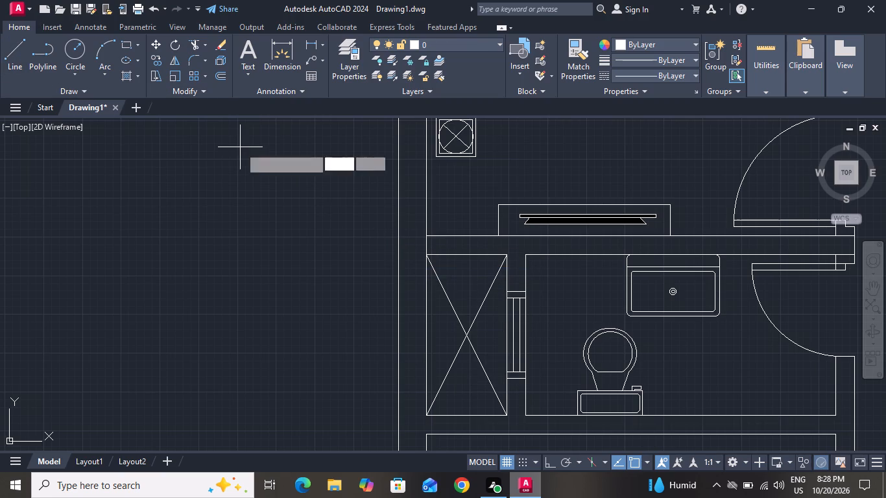
pyautogui.click(509, 252)
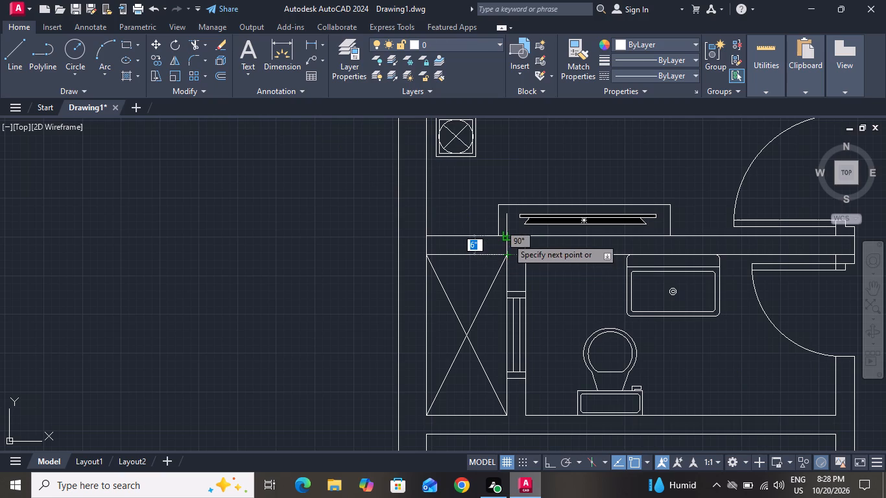
pyautogui.click(507, 238)
pyautogui.rightClick(507, 238)
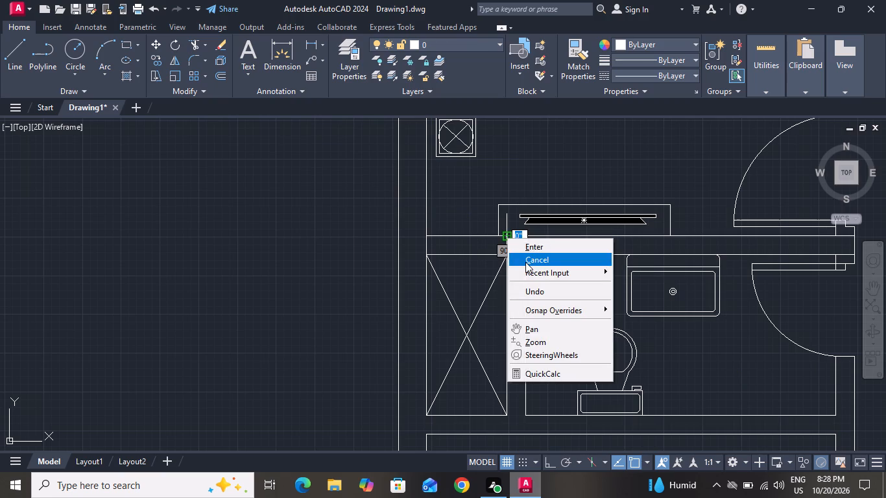
pyautogui.click(525, 262)
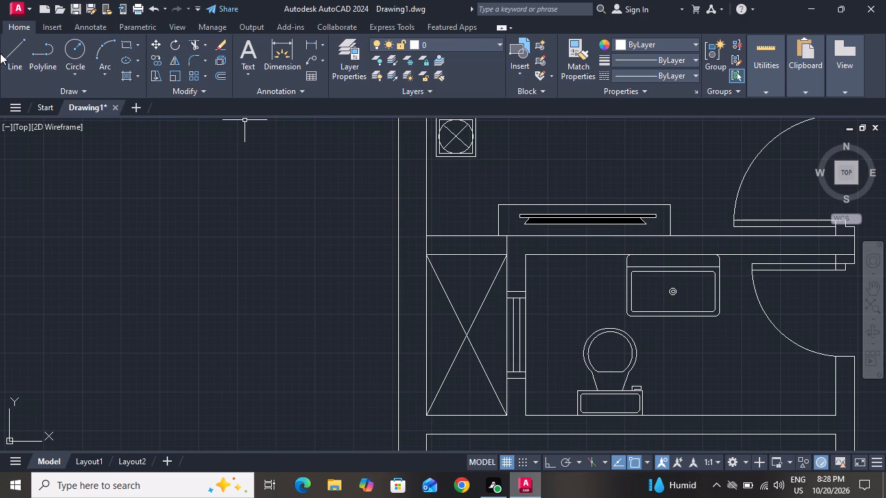
# Draw a horizontal line inside the wall above the shaft, joining the midpoints of the two short vertical lines.
pyautogui.click(0, 53)
pyautogui.click(10, 52)
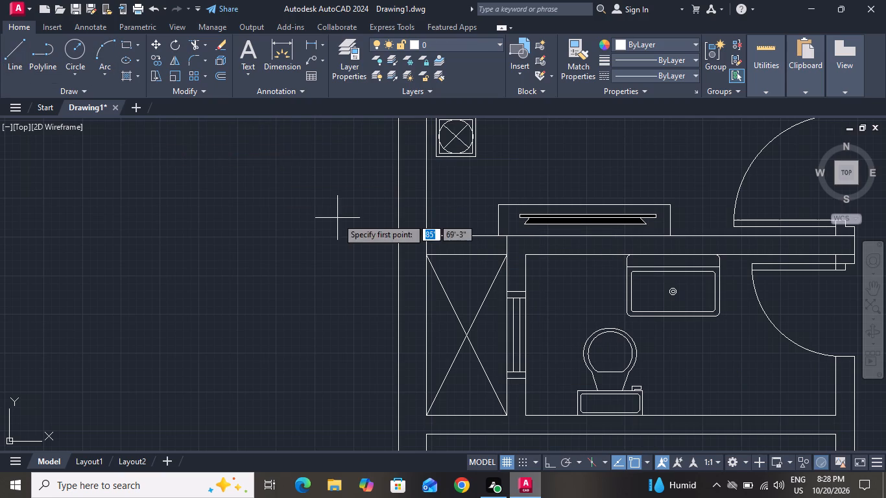
pyautogui.click(430, 249)
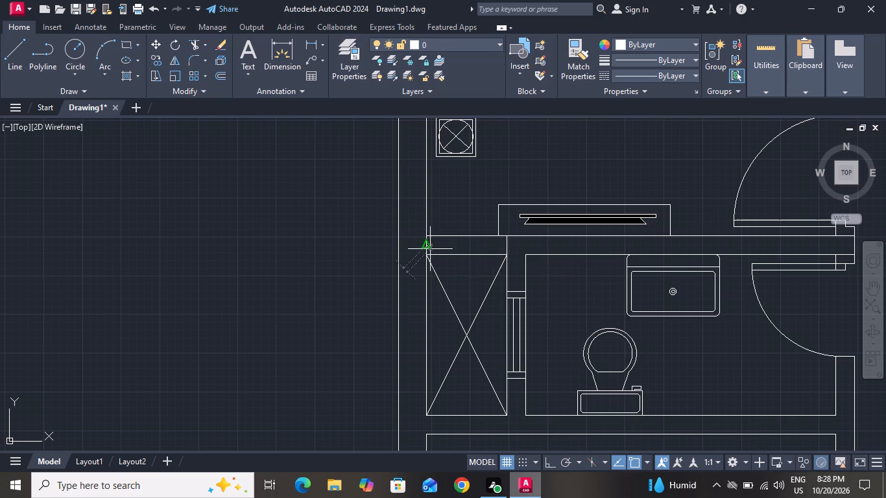
pyautogui.click(505, 246)
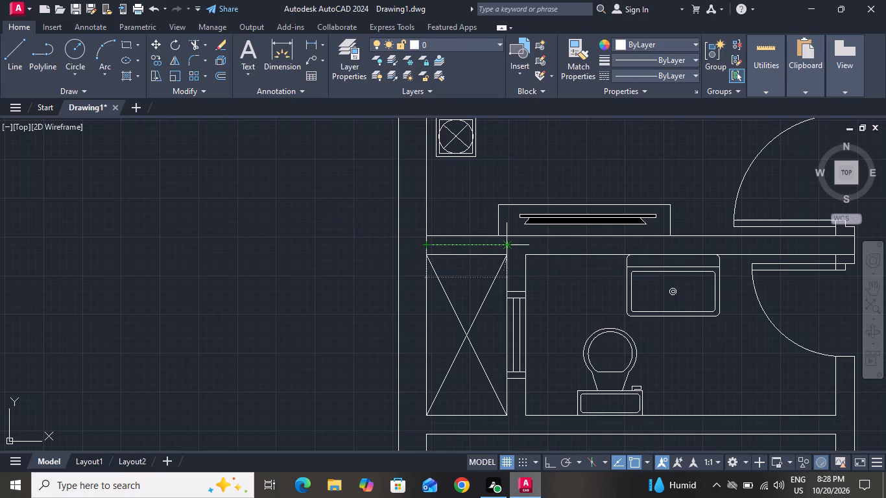
pyautogui.rightClick(505, 246)
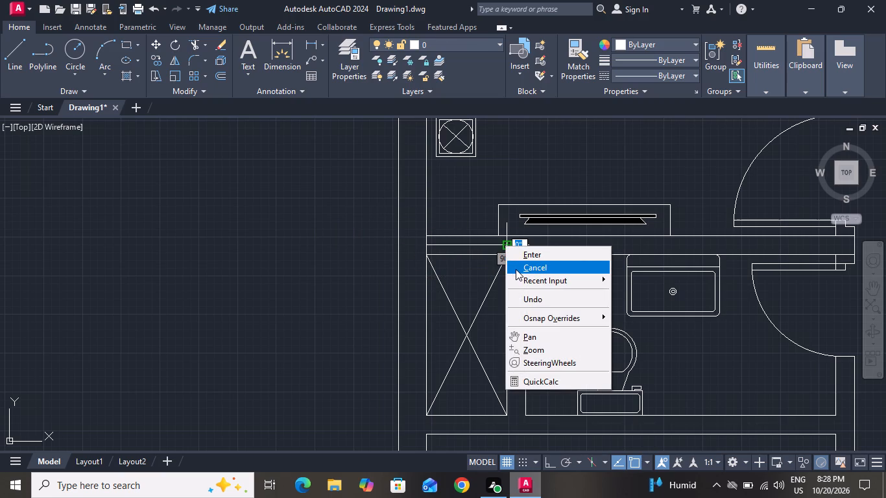
pyautogui.click(516, 269)
# Draw a 6" horizontal line from the upper shaft's top corner across to the adjoining bedroom's wall corner.
pyautogui.keyDown('ctrl'); pyautogui.scroll(-3, 516, 269); pyautogui.keyUp('ctrl')
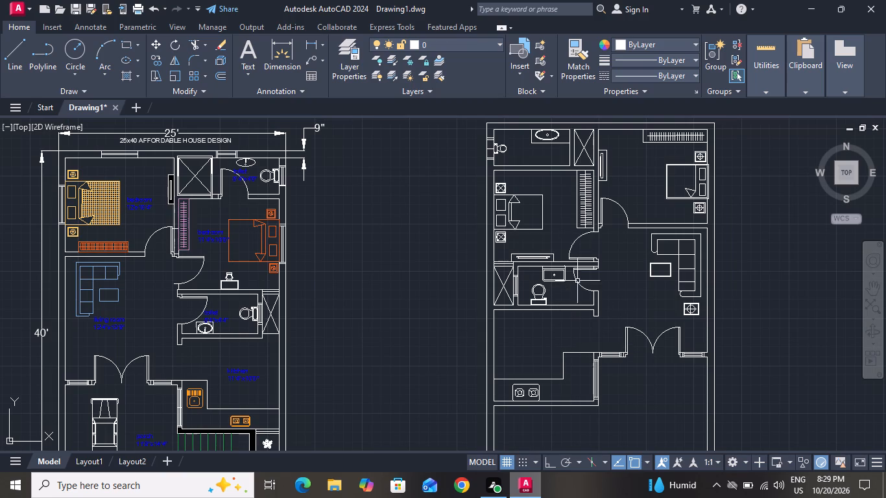
pyautogui.keyDown('ctrl'); pyautogui.scroll(2, 603, 130); pyautogui.keyUp('ctrl')
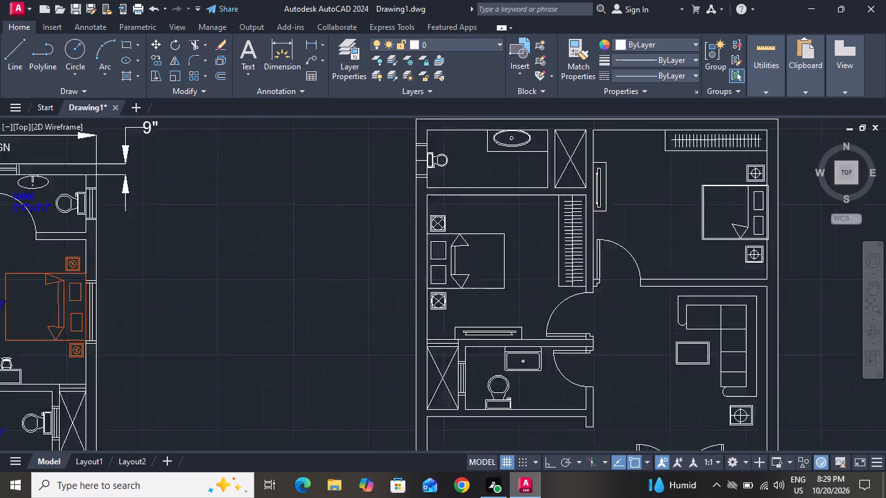
pyautogui.keyDown('ctrl'); pyautogui.scroll(2, 603, 130); pyautogui.keyUp('ctrl')
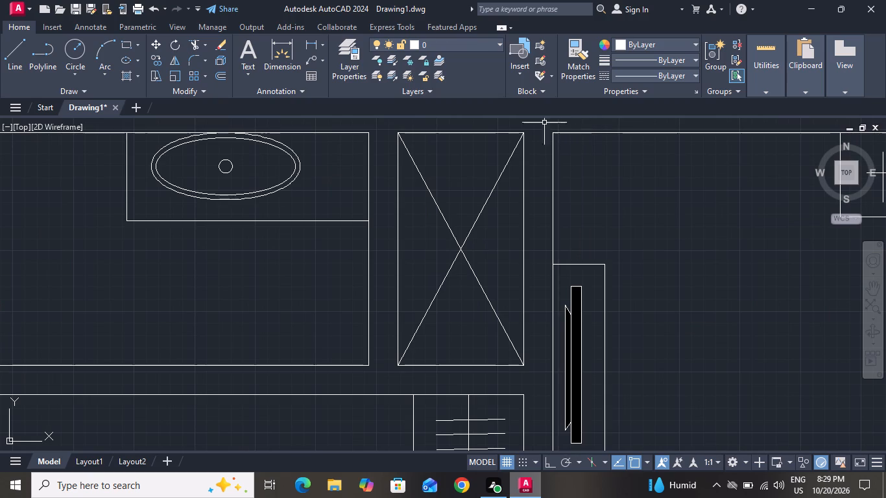
pyautogui.click(17, 62)
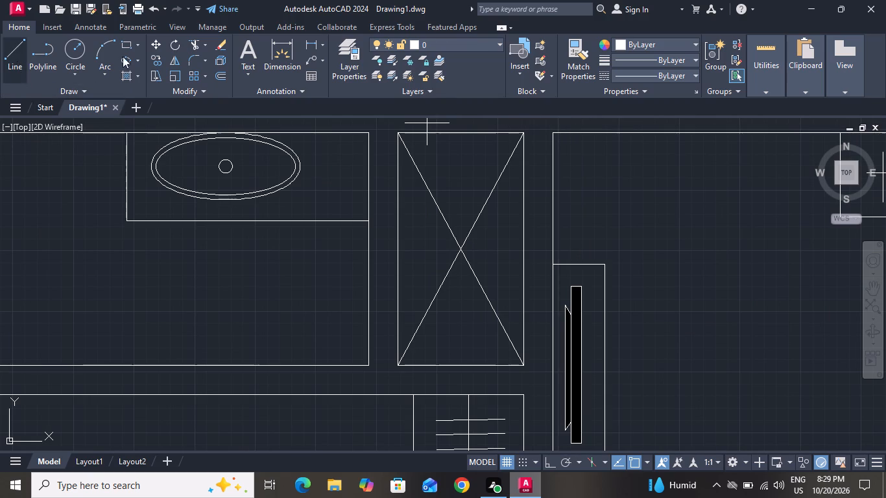
pyautogui.click(525, 131)
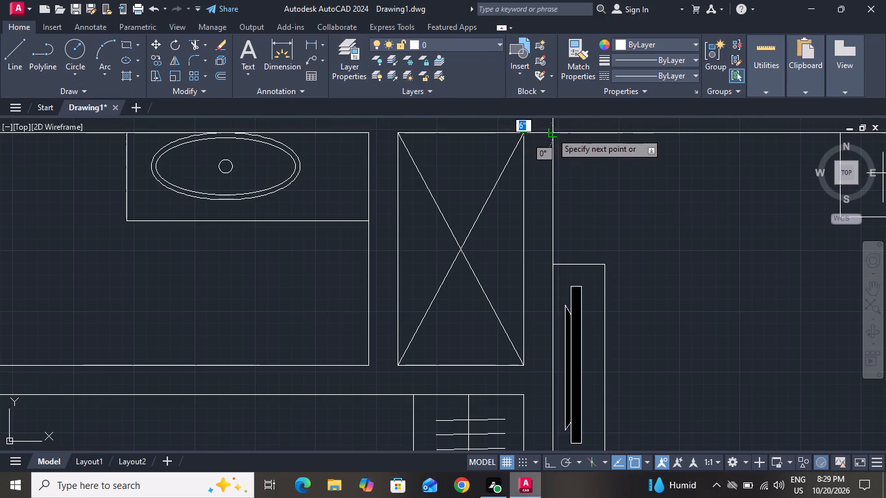
pyautogui.click(551, 132)
pyautogui.rightClick(550, 136)
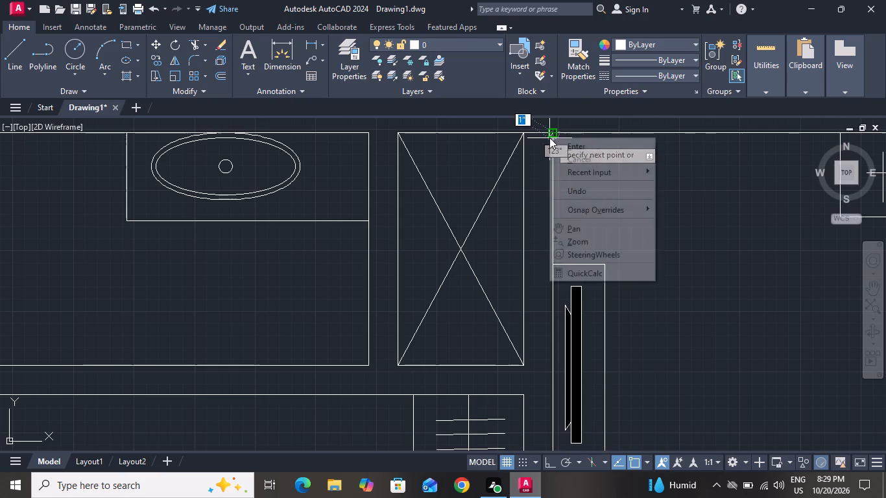
pyautogui.click(564, 158)
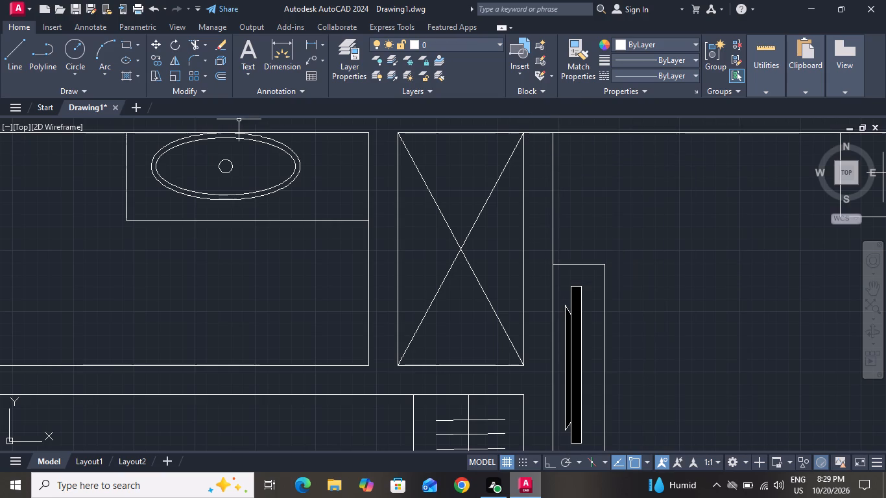
# Draw a short horizontal line across the wall from the midpoint of the upper shaft's bedroom-side edge to the bedroom wall face.
pyautogui.click(10, 68)
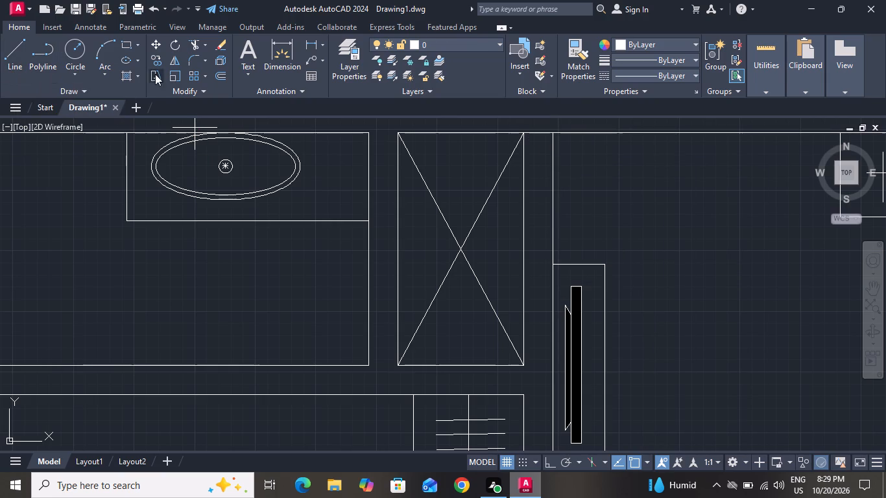
pyautogui.click(523, 252)
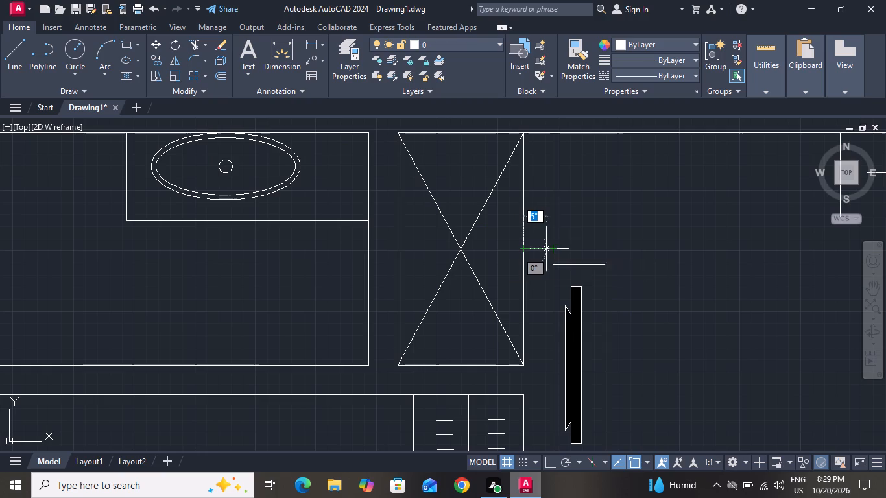
pyautogui.click(551, 248)
pyautogui.rightClick(551, 251)
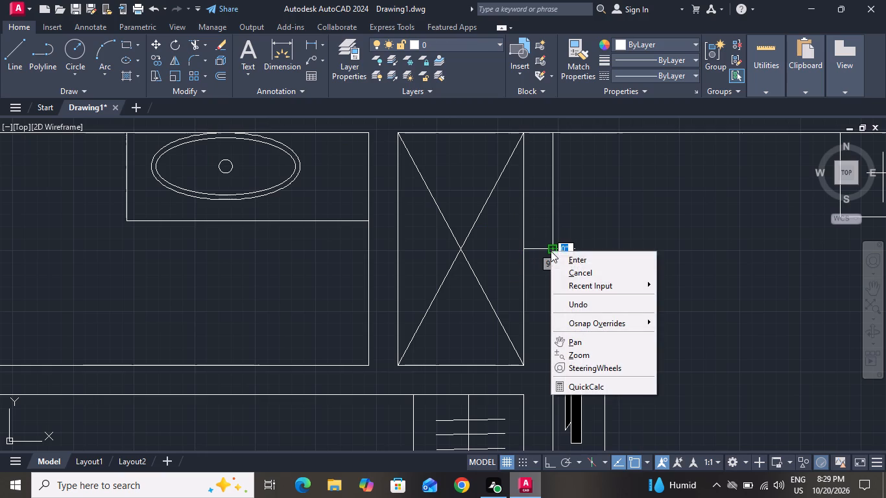
pyautogui.click(564, 268)
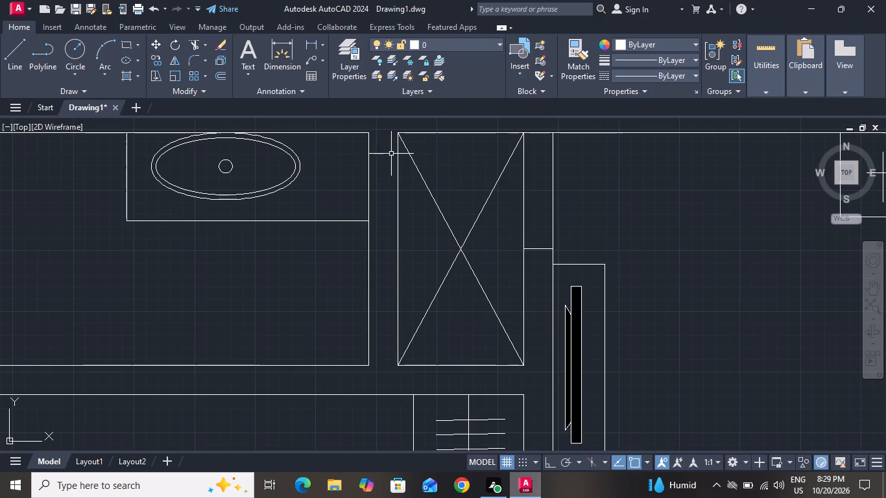
# Draw a vertical line centred inside that wall, from the line at the shaft's top corner down to the short horizontal line's midpoint.
pyautogui.click(19, 49)
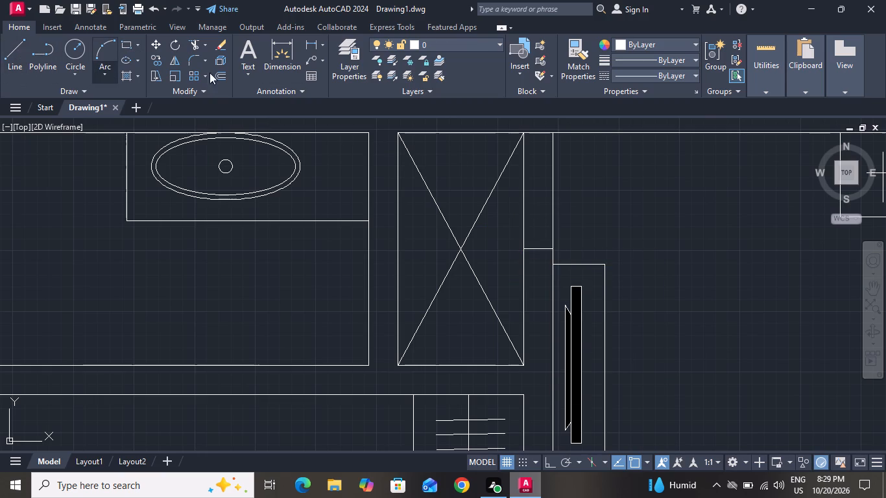
pyautogui.click(537, 135)
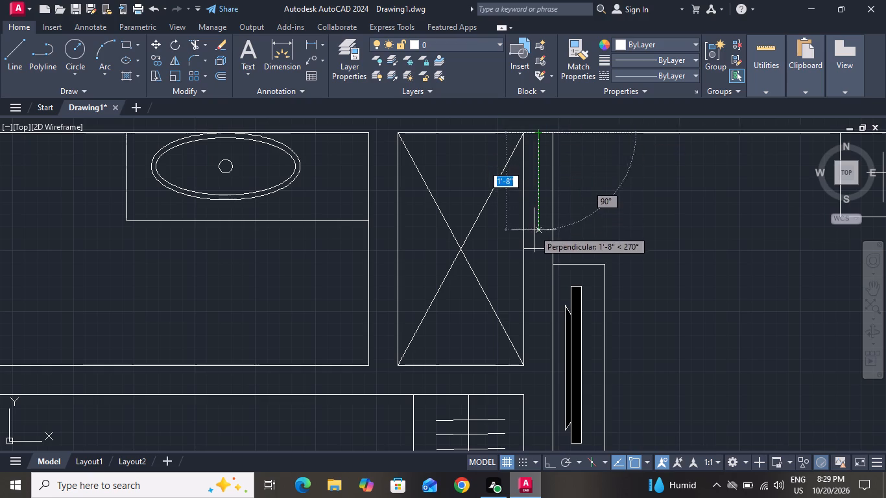
pyautogui.click(538, 247)
pyautogui.rightClick(538, 247)
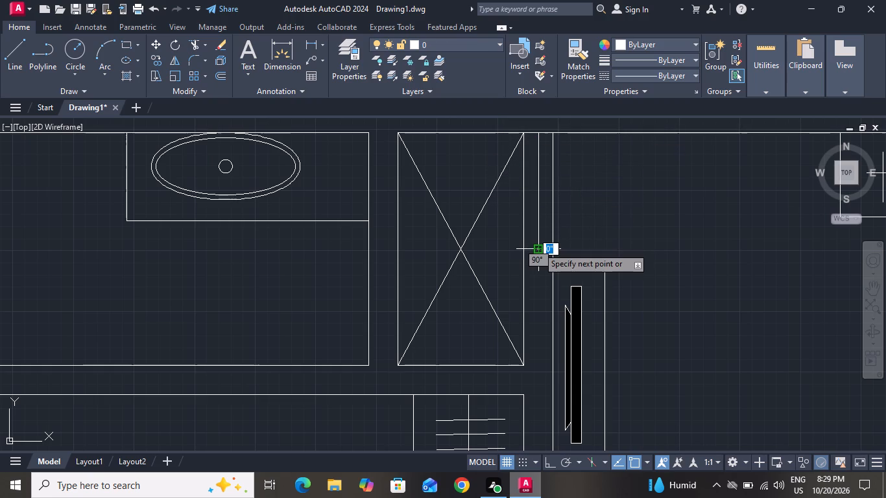
pyautogui.click(551, 268)
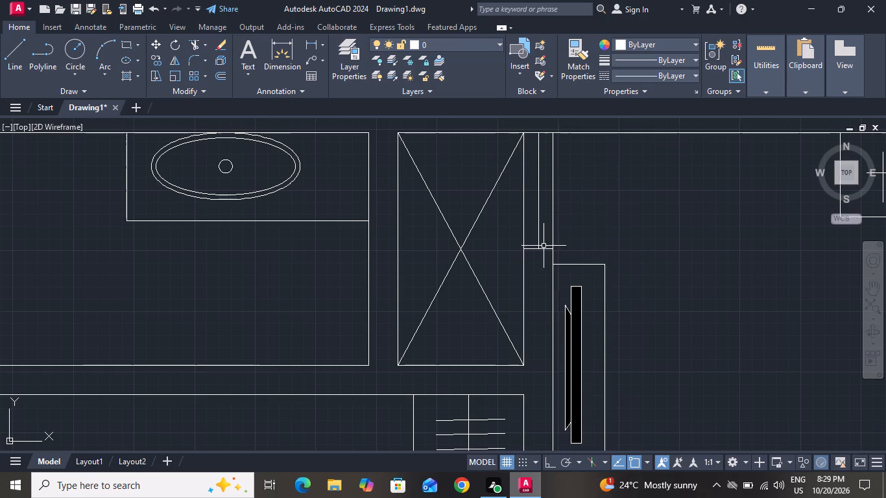
# Draw a short horizontal line from the bathroom's top wall corner across to the upper shaft's adjacent top corner.
pyautogui.click(5, 49)
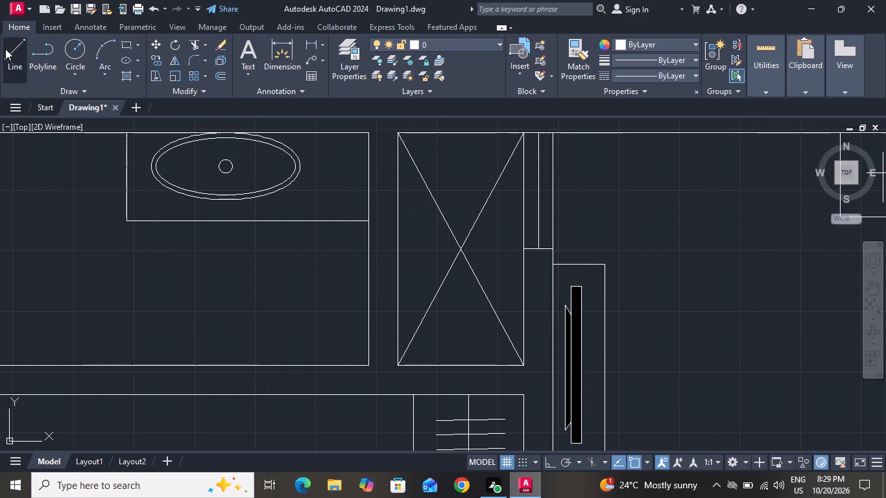
pyautogui.click(370, 131)
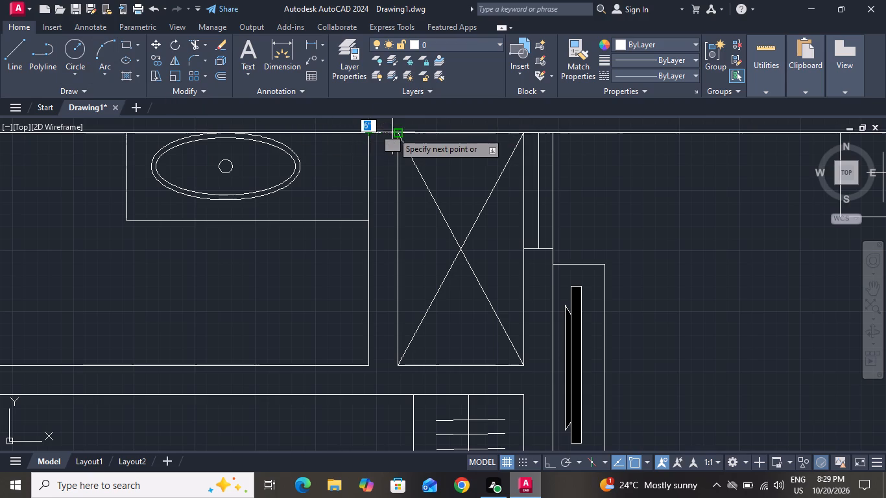
pyautogui.click(394, 132)
pyautogui.rightClick(394, 132)
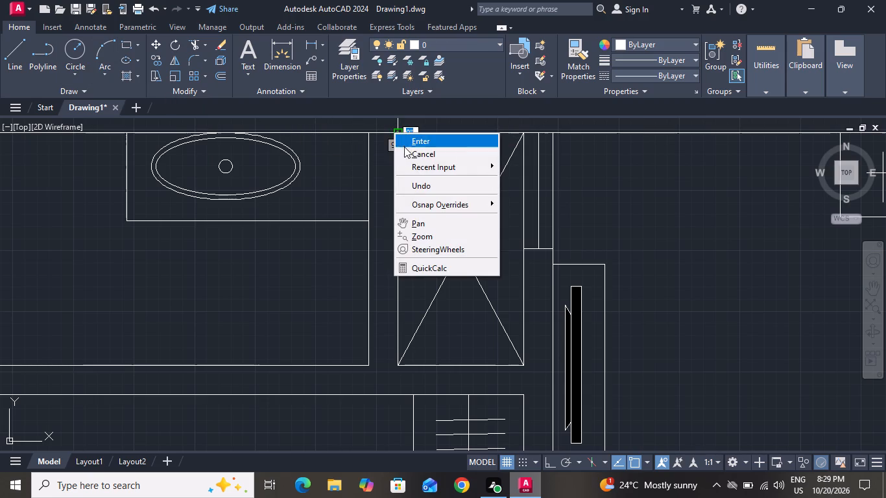
pyautogui.click(407, 150)
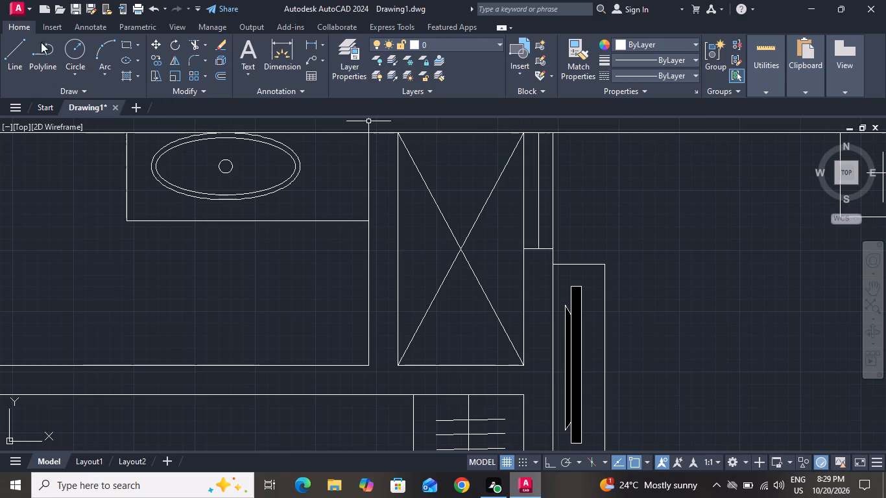
# Draw a short horizontal line across the wall between bathroom and shaft, just below the washbasin counter.
pyautogui.click(13, 53)
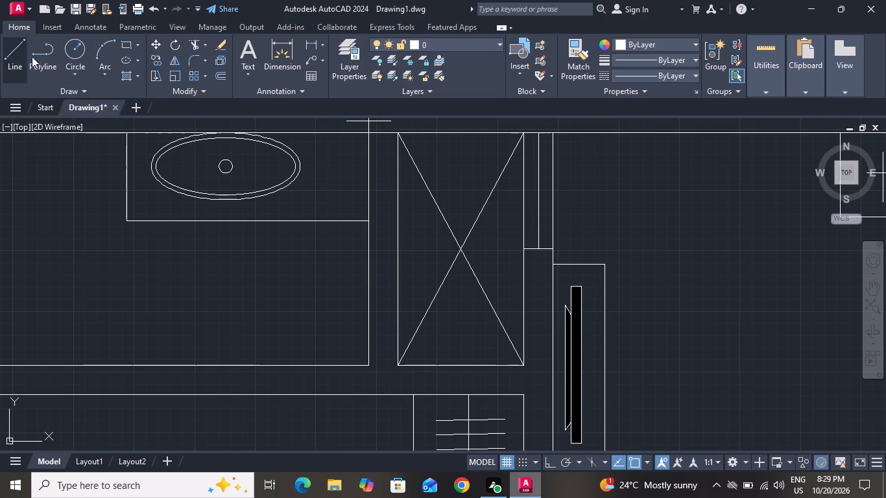
pyautogui.click(368, 241)
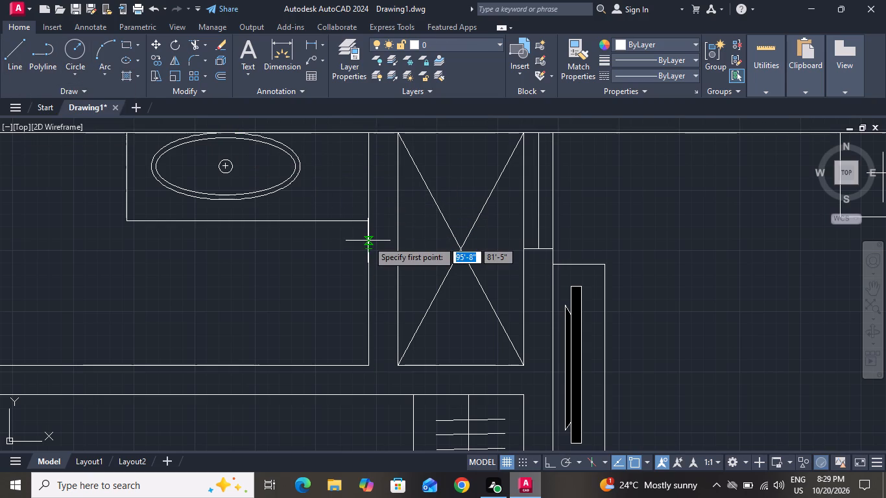
pyautogui.click(400, 240)
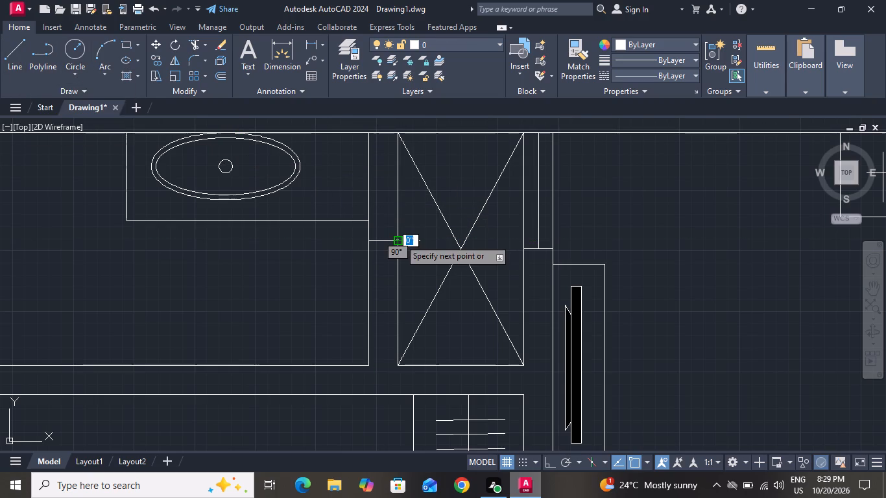
pyautogui.rightClick(400, 239)
pyautogui.click(416, 258)
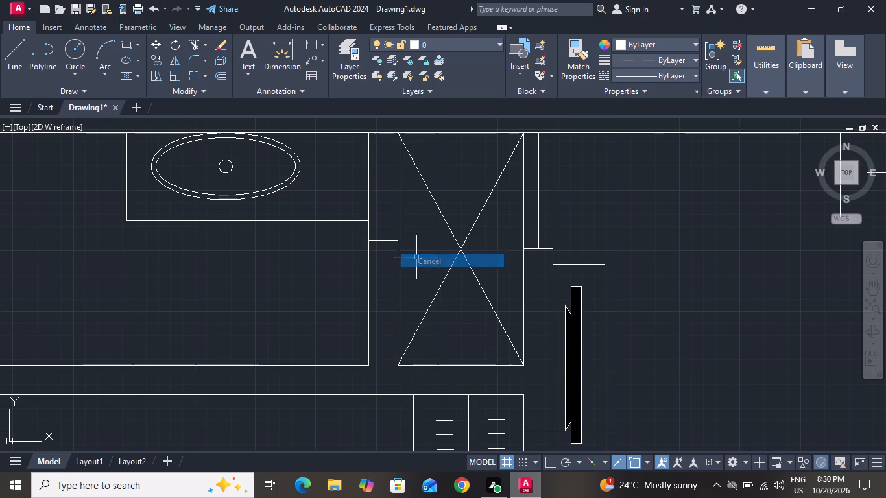
# Draw a vertical line centred inside the bathroom-side shaft wall, joining the midpoints of its two short horizontal lines.
pyautogui.click(18, 40)
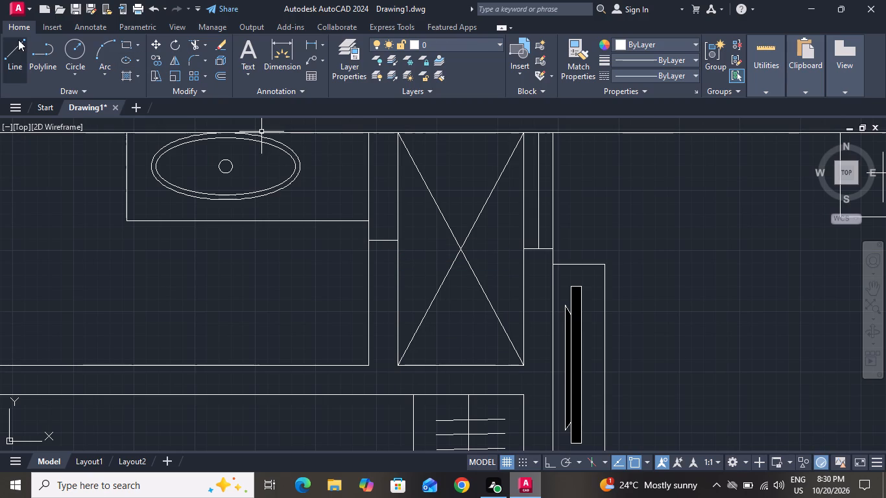
pyautogui.click(380, 135)
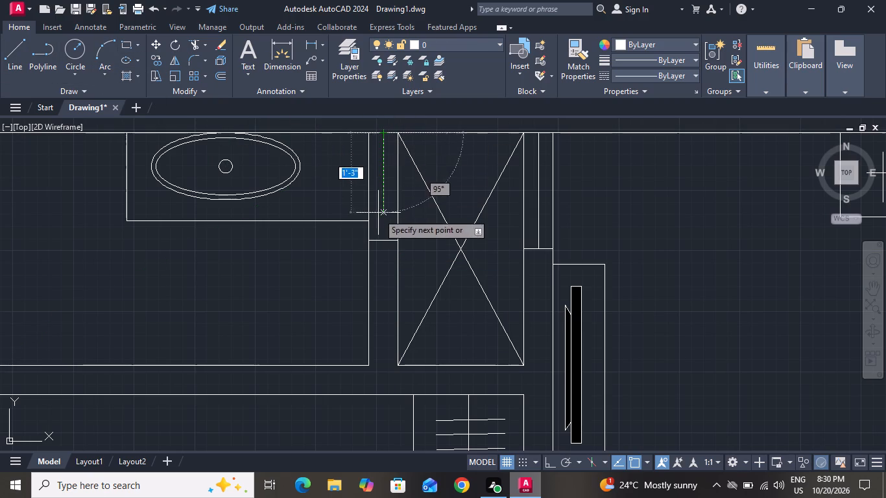
pyautogui.click(385, 244)
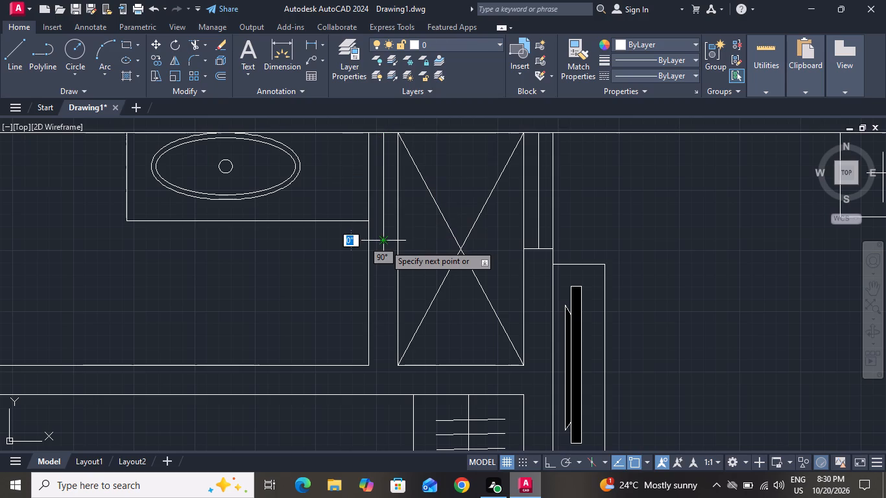
pyautogui.rightClick(385, 244)
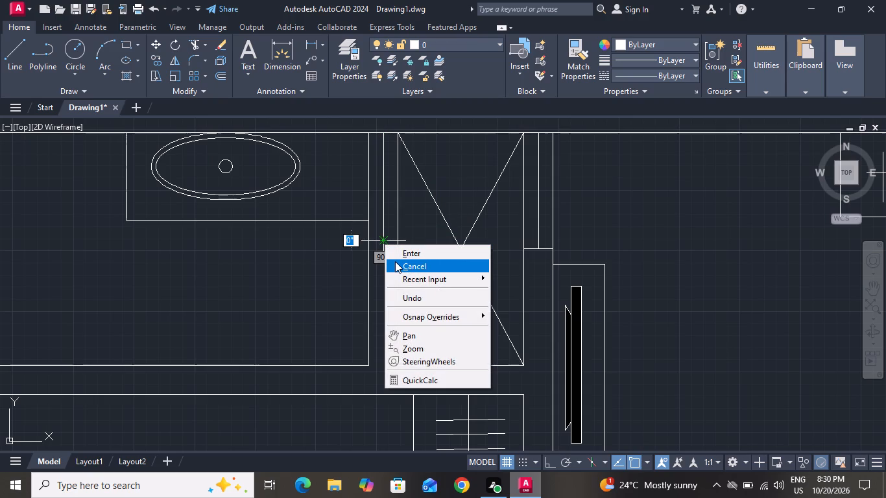
pyautogui.click(395, 261)
# Insert a Trees - Imperial block from the Architectural tool palette just above the second floor plan's bathroom.
pyautogui.keyDown('ctrl'); pyautogui.scroll(-3, 395, 261); pyautogui.keyUp('ctrl')
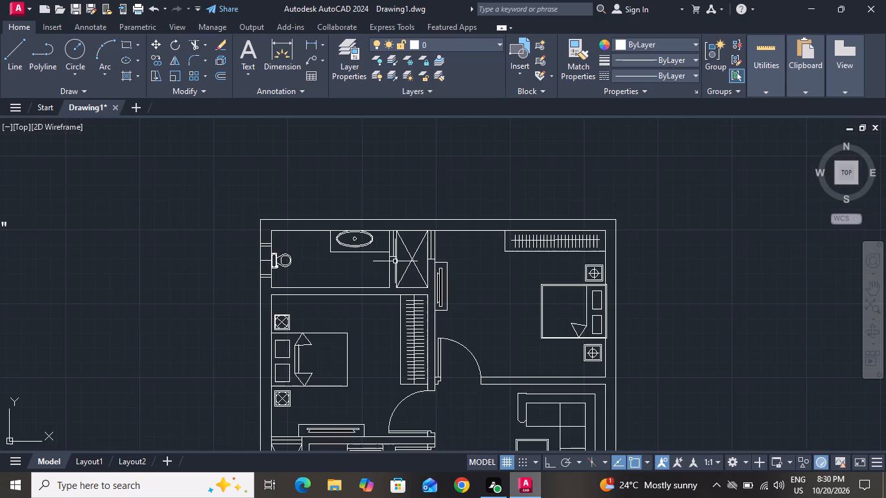
pyautogui.keyDown('ctrl'); pyautogui.scroll(-2, 395, 261); pyautogui.keyUp('ctrl')
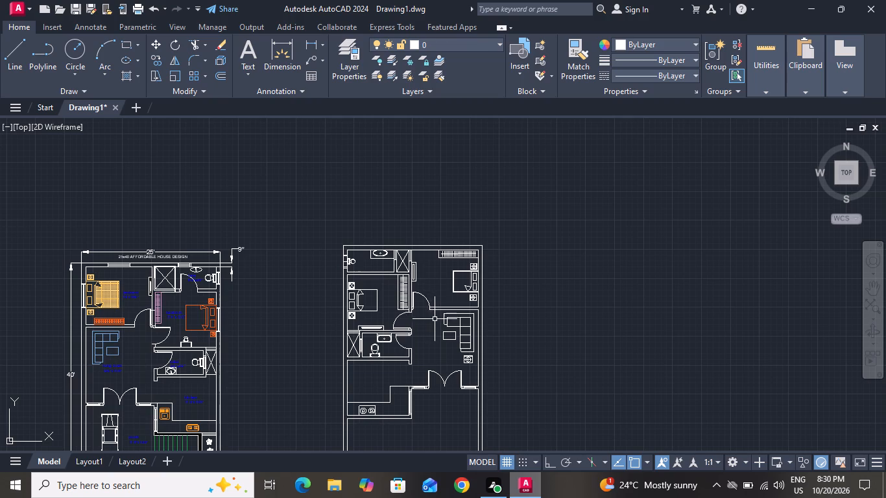
pyautogui.write('tp')
pyautogui.press('space')
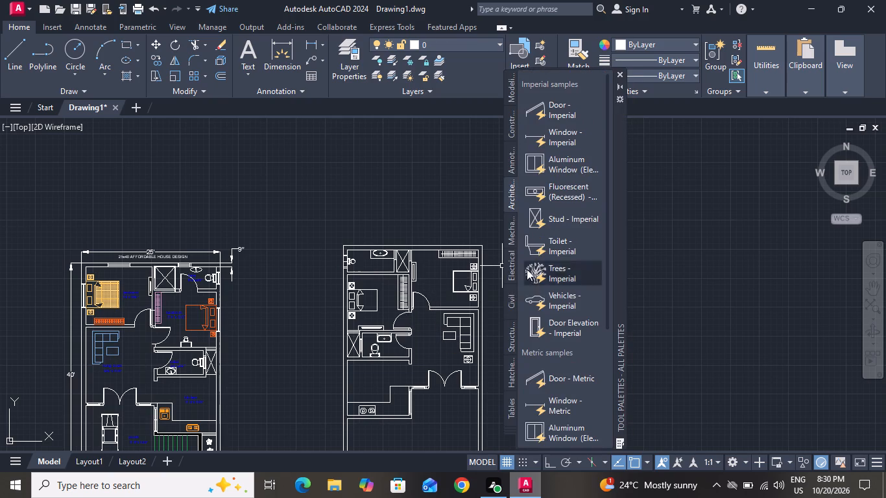
pyautogui.moveTo(527, 269); pyautogui.dragTo(363, 228)
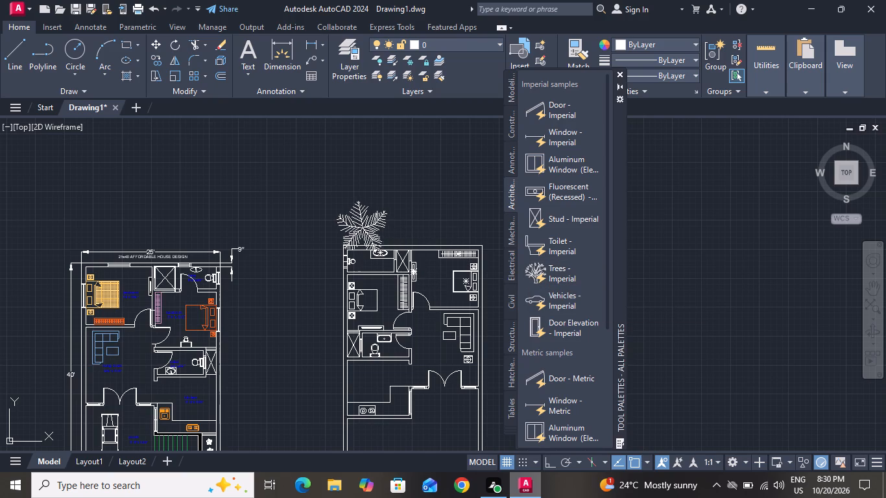
pyautogui.moveTo(363, 228); pyautogui.dragTo(363, 227)
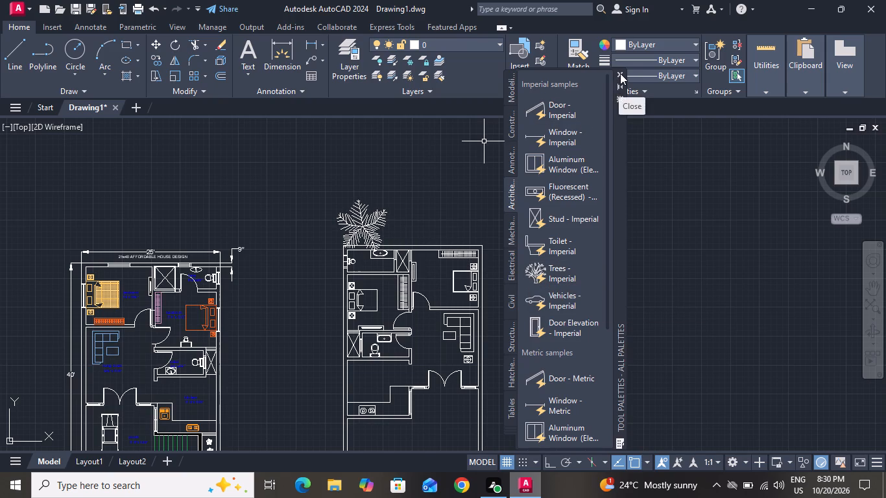
pyautogui.click(620, 73)
# Scale the inserted tree down about its centre to a small plant symbol.
pyautogui.click(351, 222)
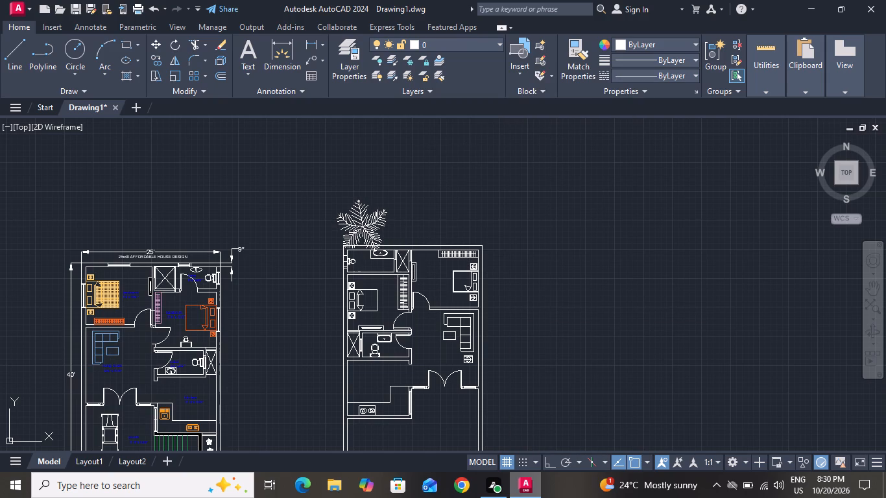
pyautogui.click(173, 77)
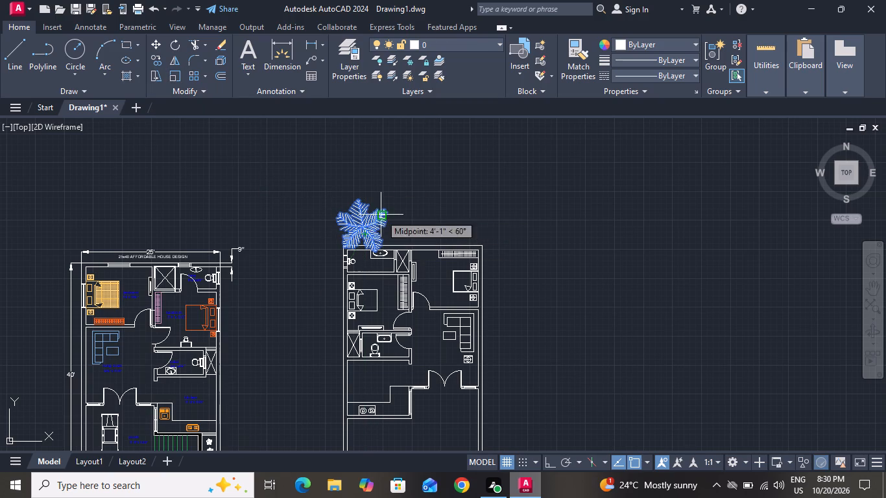
pyautogui.click(361, 224)
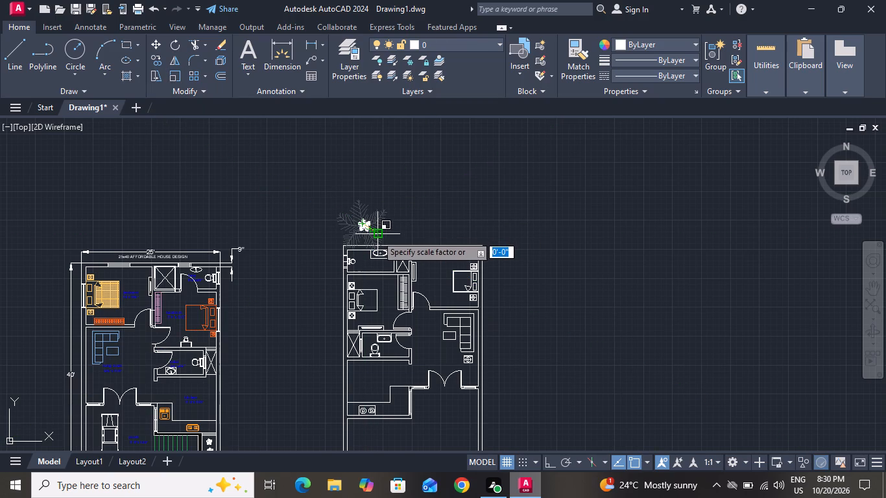
pyautogui.click(378, 237)
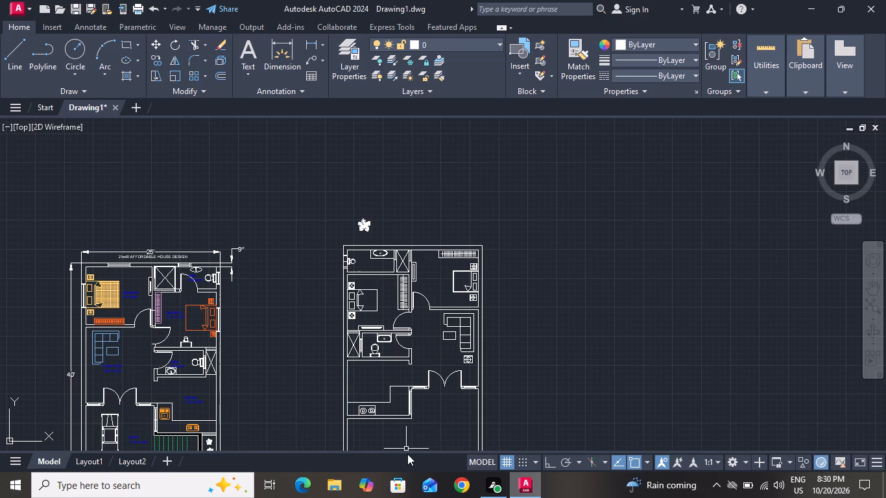
# Examine the front areas of both floor plans, including the ground floor's stairs and row of plants.
pyautogui.keyDown('ctrl'); pyautogui.scroll(2, 407, 452); pyautogui.keyUp('ctrl')
pyautogui.keyDown('ctrl'); pyautogui.scroll(-4, 407, 449); pyautogui.keyUp('ctrl')
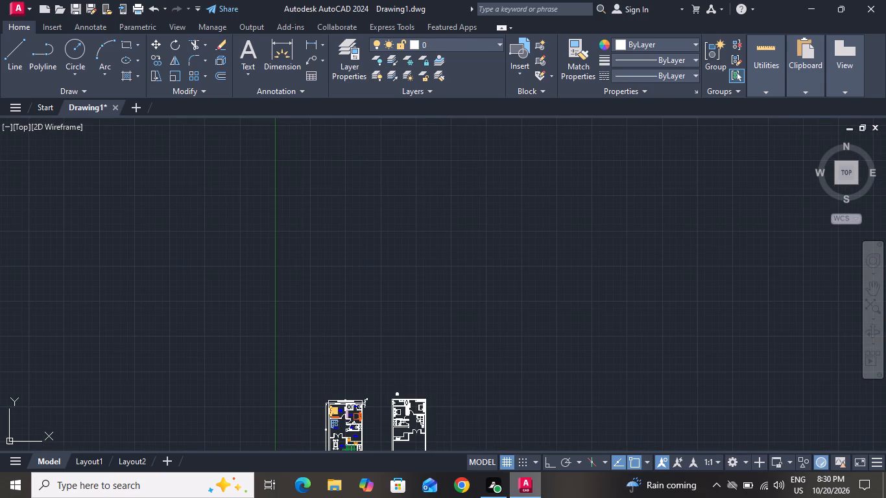
pyautogui.click(407, 449)
pyautogui.keyDown('ctrl'); pyautogui.scroll(8, 407, 449); pyautogui.keyUp('ctrl')
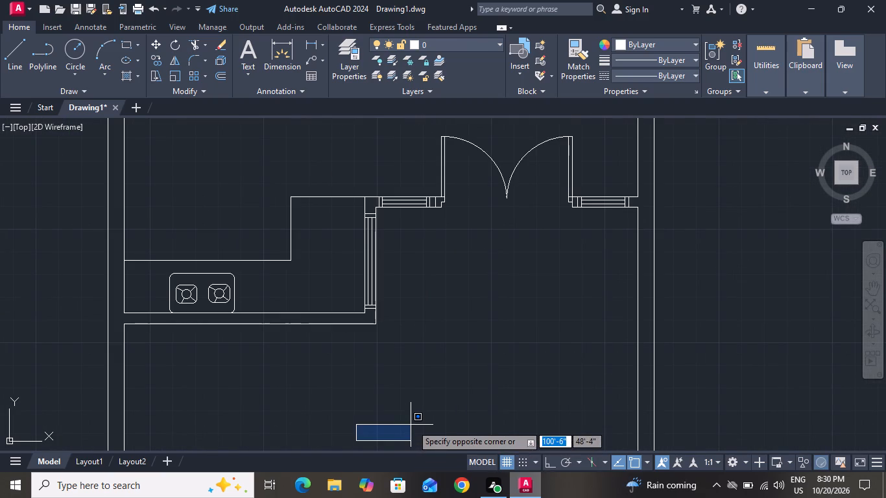
pyautogui.click(412, 427)
pyautogui.press('Down')
pyautogui.press('Down')
pyautogui.press('Down')
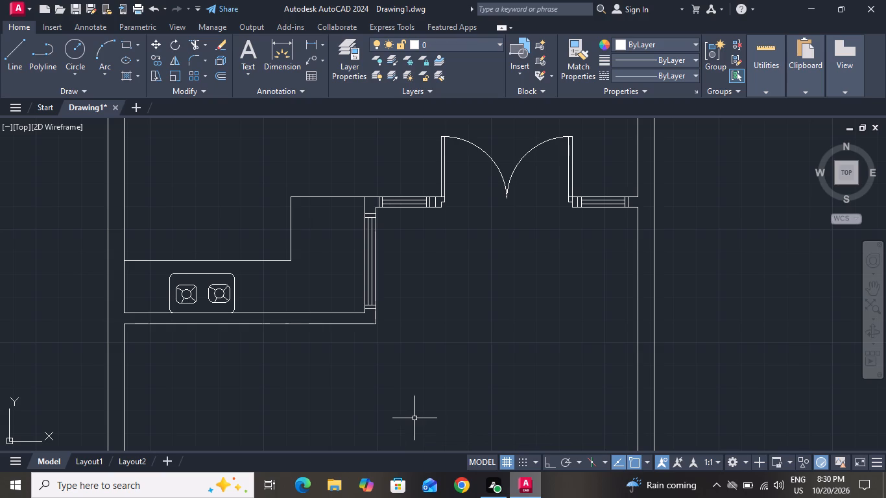
pyautogui.keyDown('ctrl'); pyautogui.scroll(-6, 582, 405); pyautogui.keyUp('ctrl')
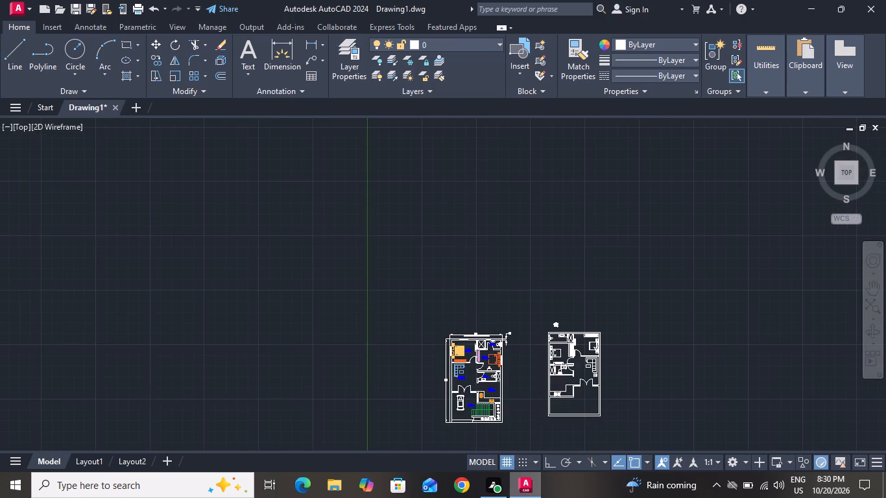
pyautogui.keyDown('ctrl'); pyautogui.scroll(-2, 582, 405); pyautogui.keyUp('ctrl')
pyautogui.keyDown('ctrl'); pyautogui.scroll(6, 575, 416); pyautogui.keyUp('ctrl')
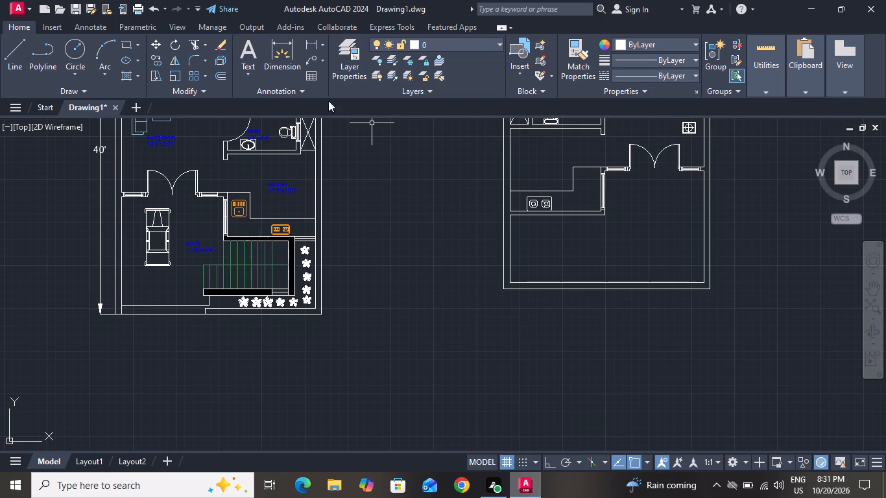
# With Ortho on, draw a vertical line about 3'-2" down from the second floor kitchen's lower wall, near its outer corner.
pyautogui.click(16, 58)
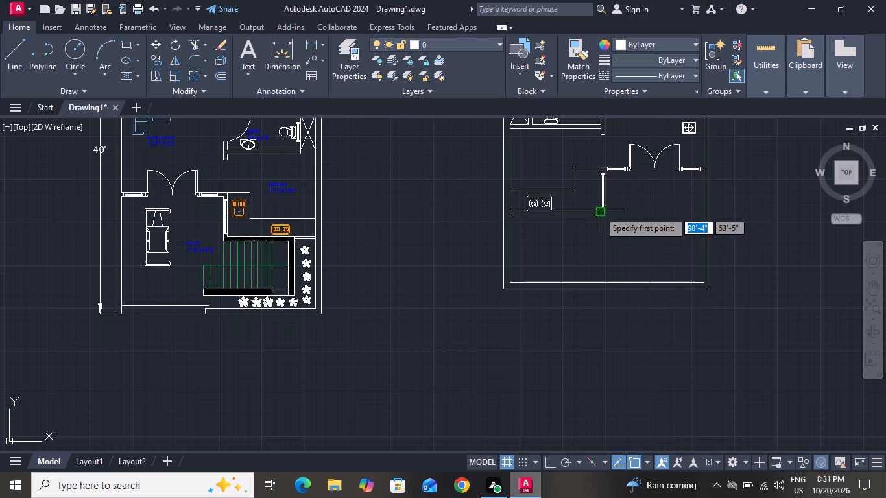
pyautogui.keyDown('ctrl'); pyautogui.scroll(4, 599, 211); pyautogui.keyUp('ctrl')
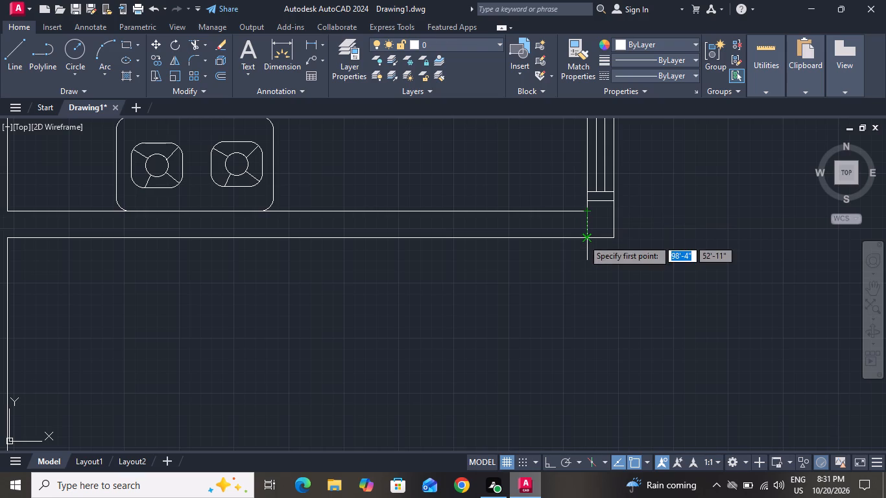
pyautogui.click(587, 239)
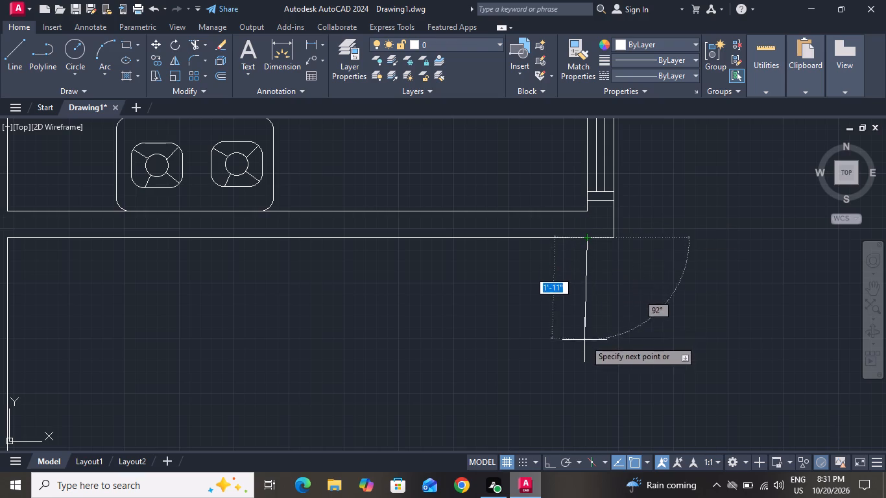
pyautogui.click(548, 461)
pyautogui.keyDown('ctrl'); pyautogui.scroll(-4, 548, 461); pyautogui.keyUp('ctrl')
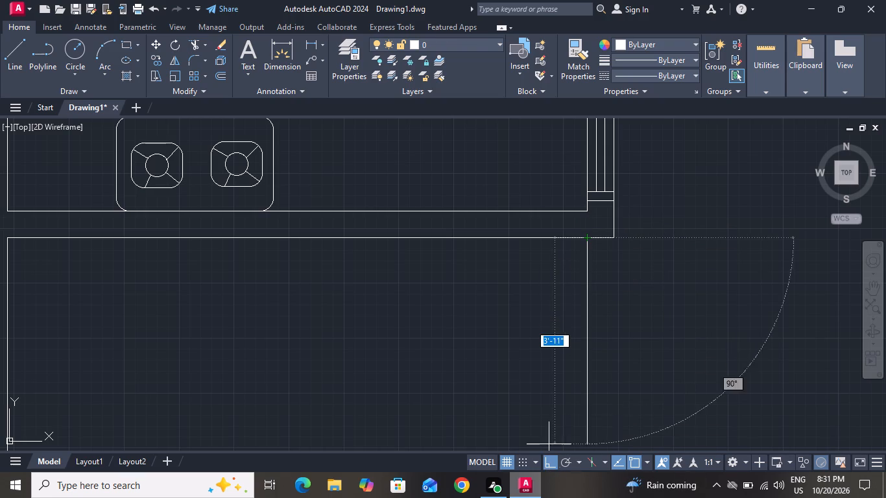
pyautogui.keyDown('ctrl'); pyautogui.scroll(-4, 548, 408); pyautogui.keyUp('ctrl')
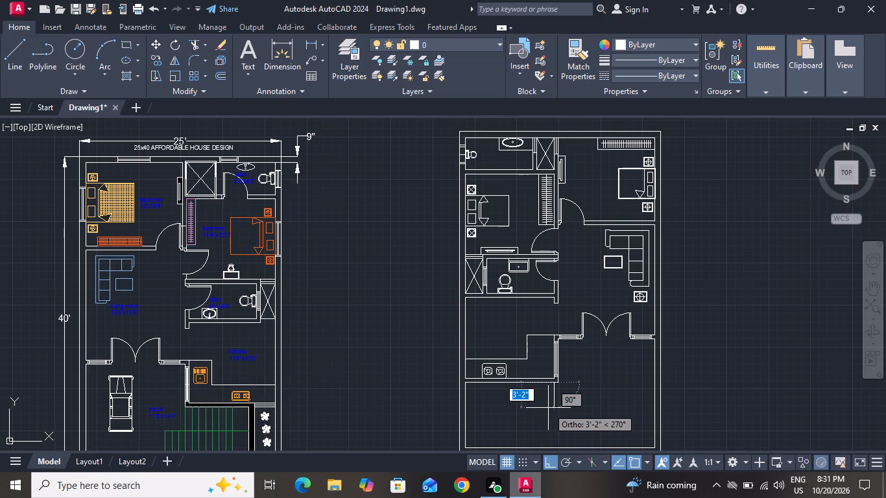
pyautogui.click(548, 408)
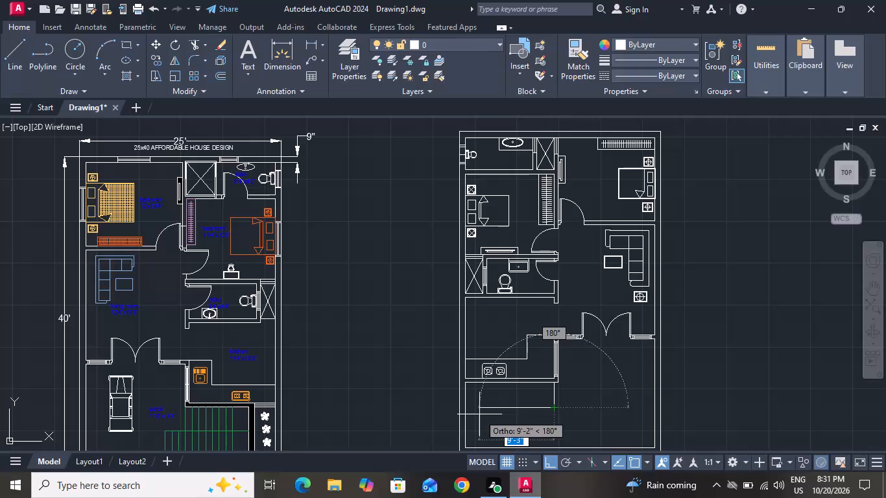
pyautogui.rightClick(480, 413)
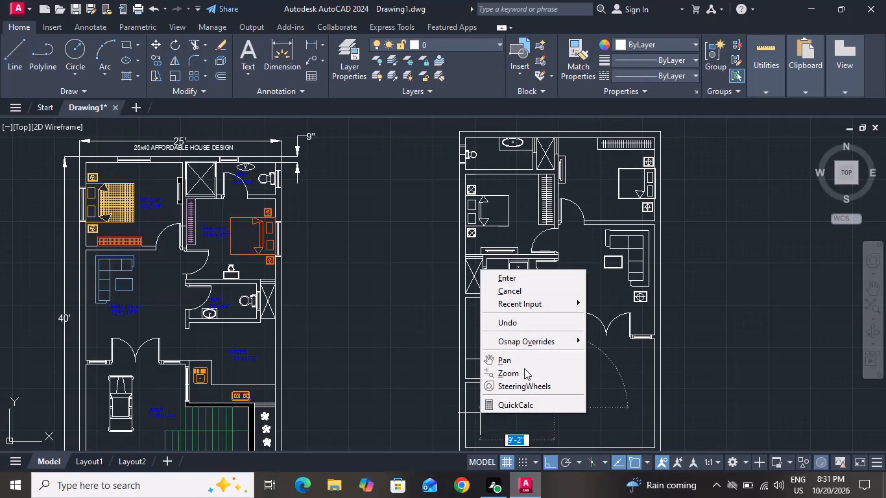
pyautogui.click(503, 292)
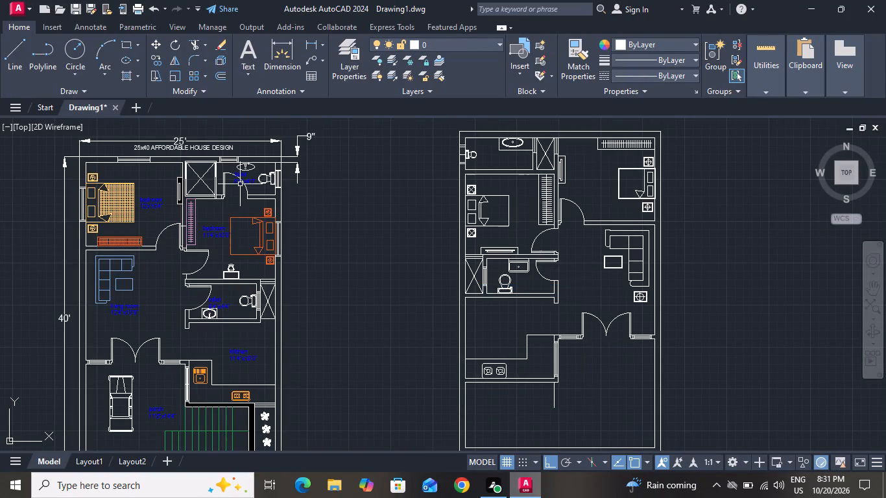
# Draw an L-shaped line below the second floor kitchen, about 6'-7" down from the wall below the stove and about 10' across the front area.
pyautogui.click(5, 43)
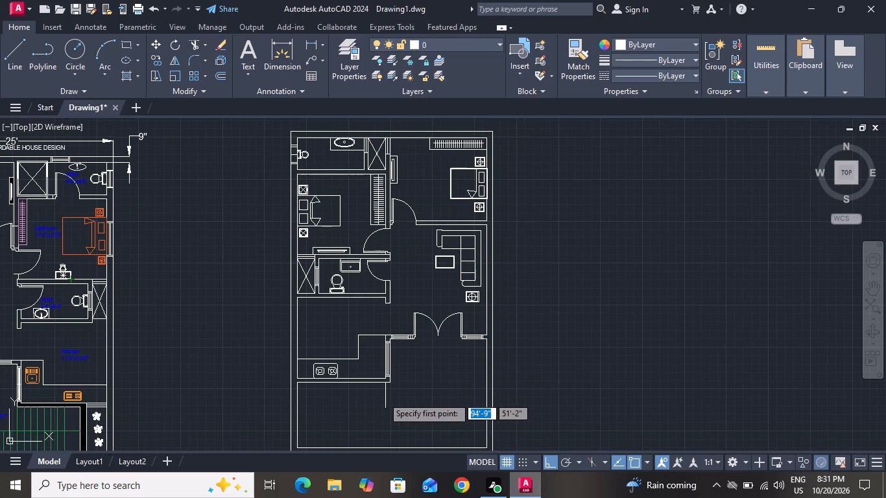
pyautogui.keyDown('ctrl'); pyautogui.scroll(4, 300, 397); pyautogui.keyUp('ctrl')
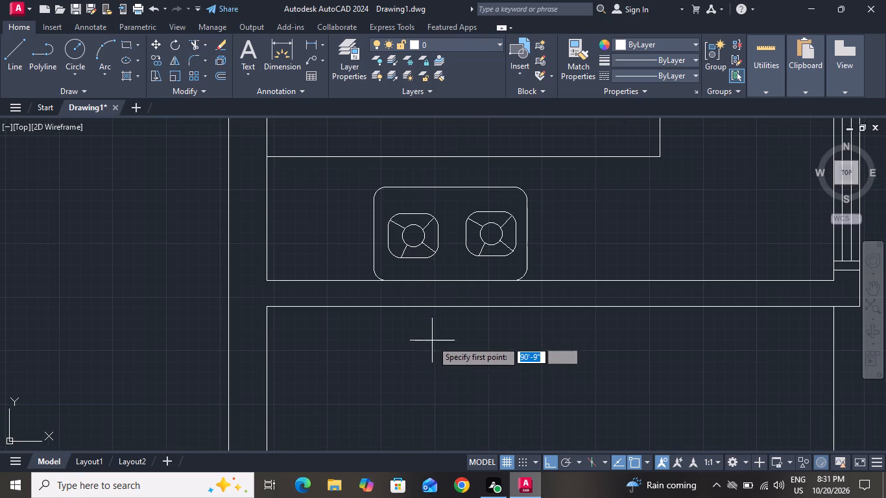
pyautogui.click(430, 307)
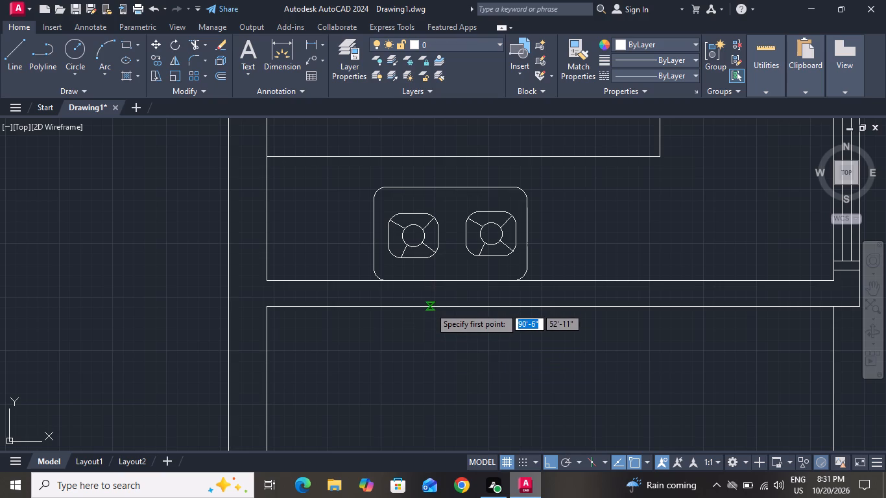
pyautogui.keyDown('ctrl'); pyautogui.scroll(-4, 428, 383); pyautogui.keyUp('ctrl')
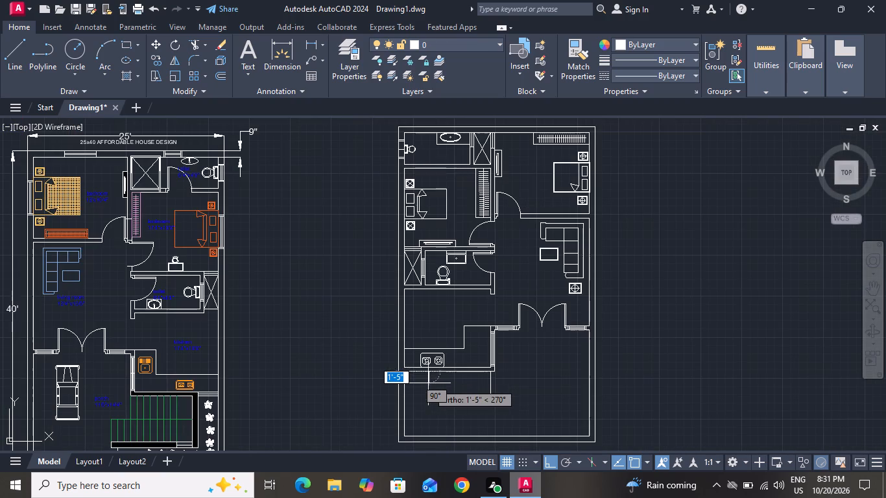
pyautogui.click(420, 423)
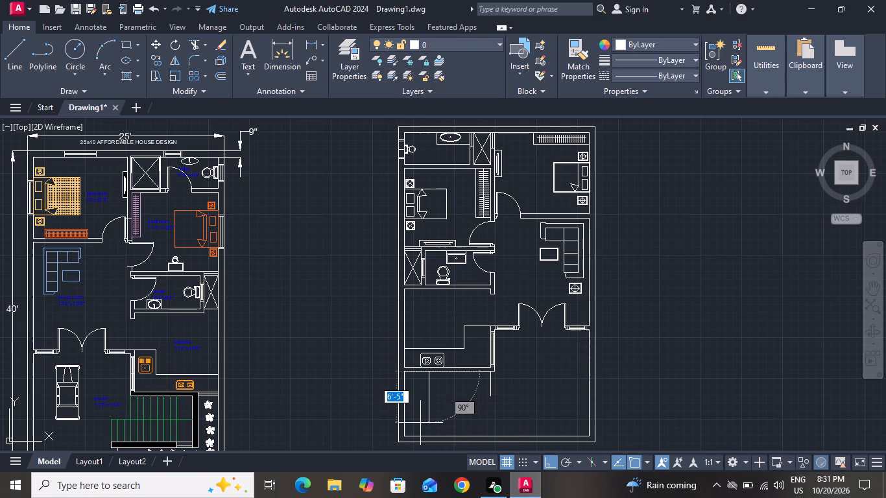
pyautogui.click(509, 413)
pyautogui.rightClick(508, 413)
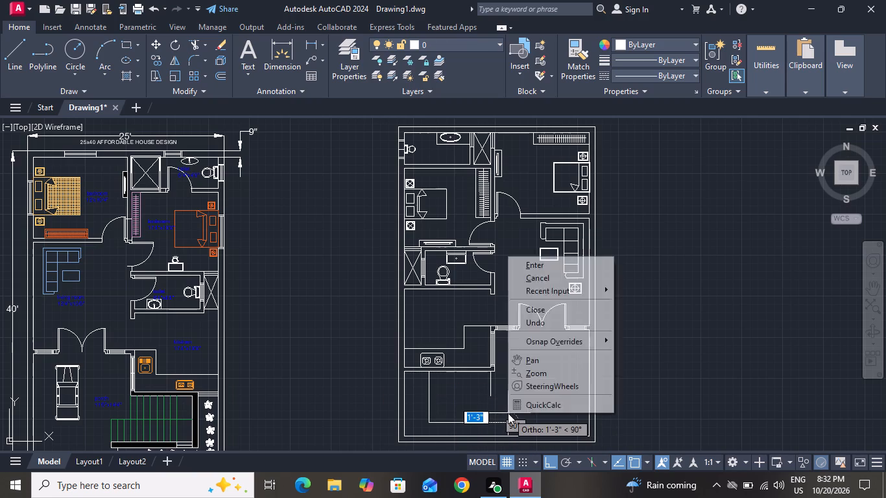
pyautogui.click(547, 277)
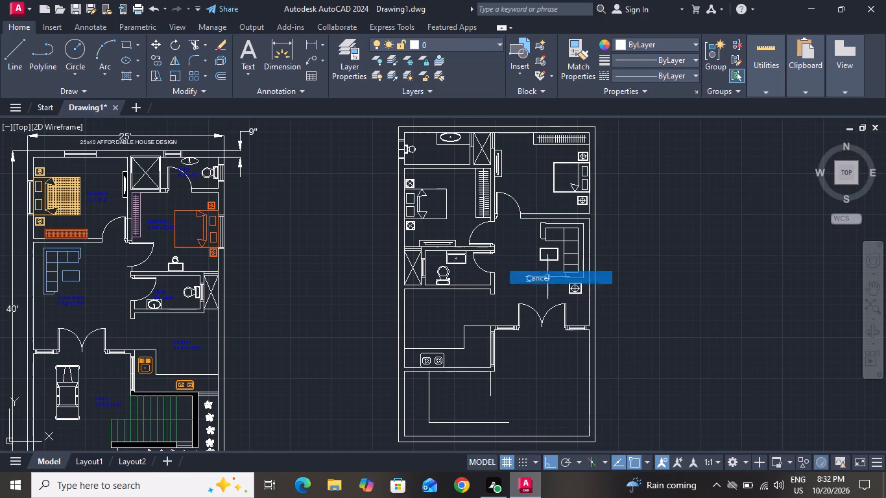
# Offset both legs of the L-shaped line 9" outward, towards the second floor plan's outer walls.
pyautogui.write('o 9"')
pyautogui.press('Return')
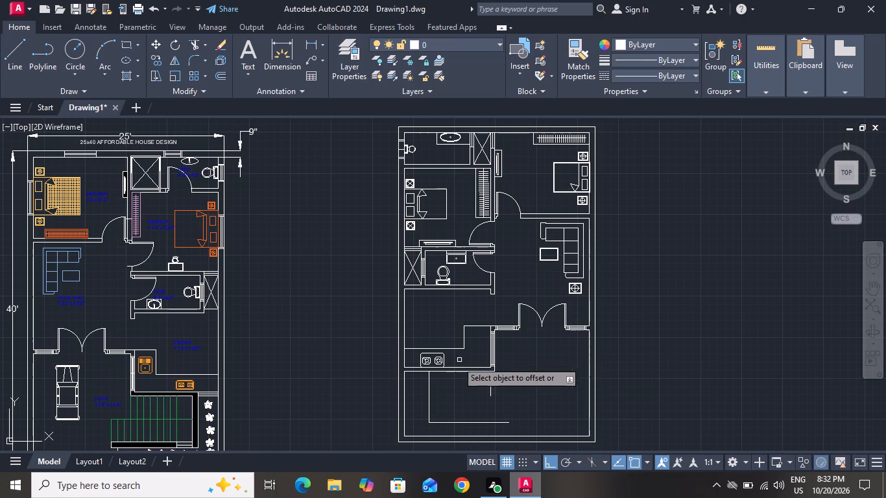
pyautogui.click(427, 388)
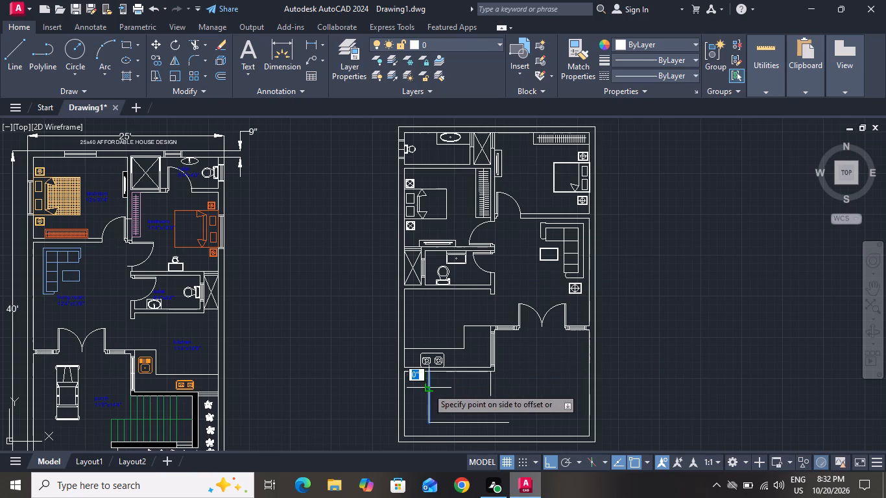
pyautogui.click(419, 389)
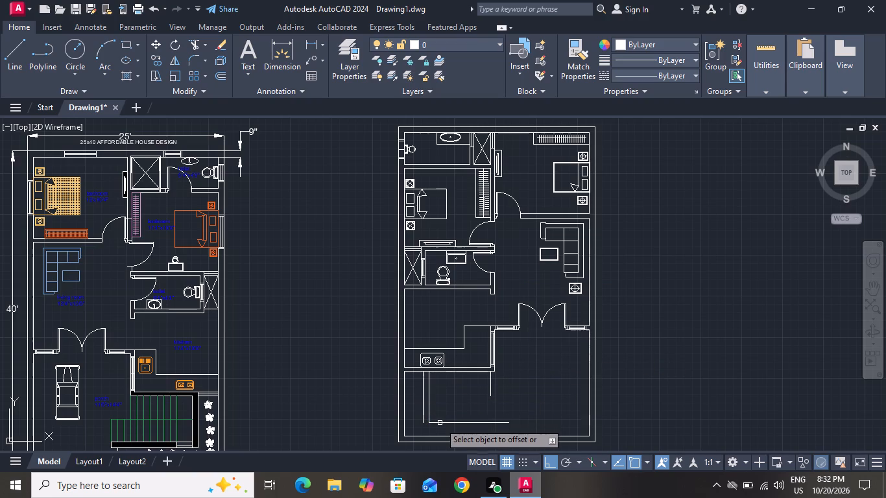
pyautogui.click(440, 423)
pyautogui.click(443, 433)
pyautogui.rightClick(443, 433)
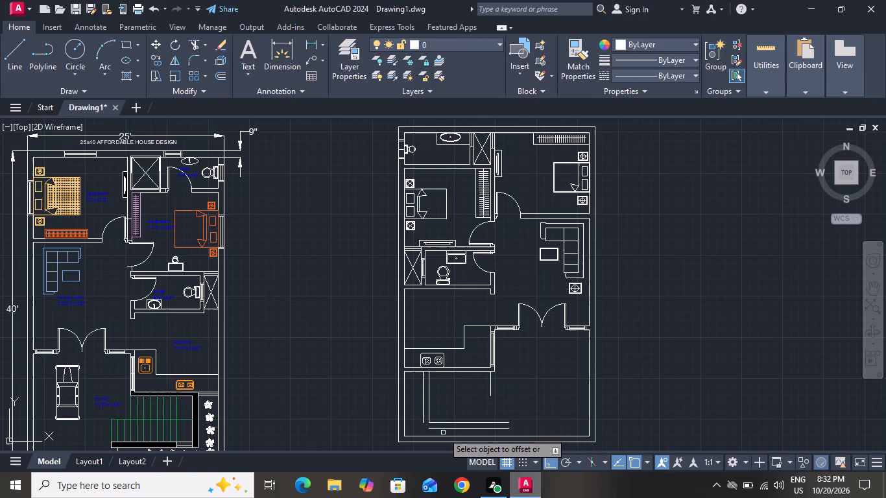
pyautogui.click(472, 312)
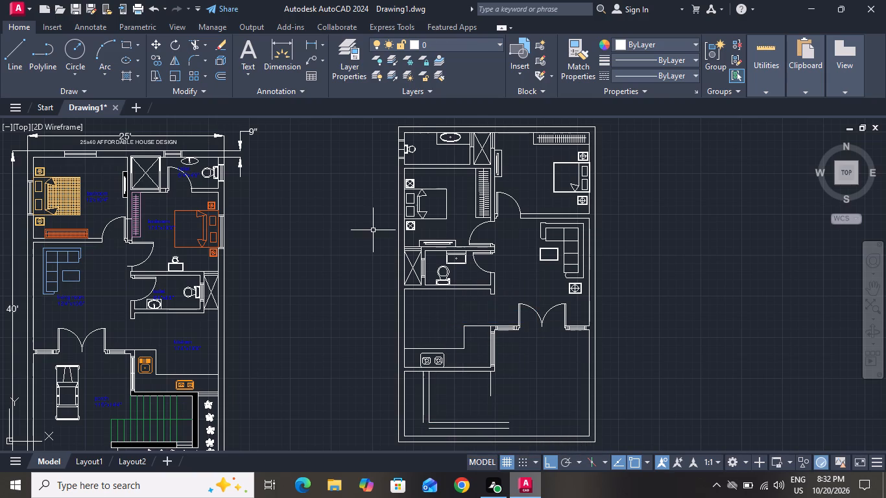
# Fillet the two offset lines so they meet in a sharp outer corner.
pyautogui.click(190, 56)
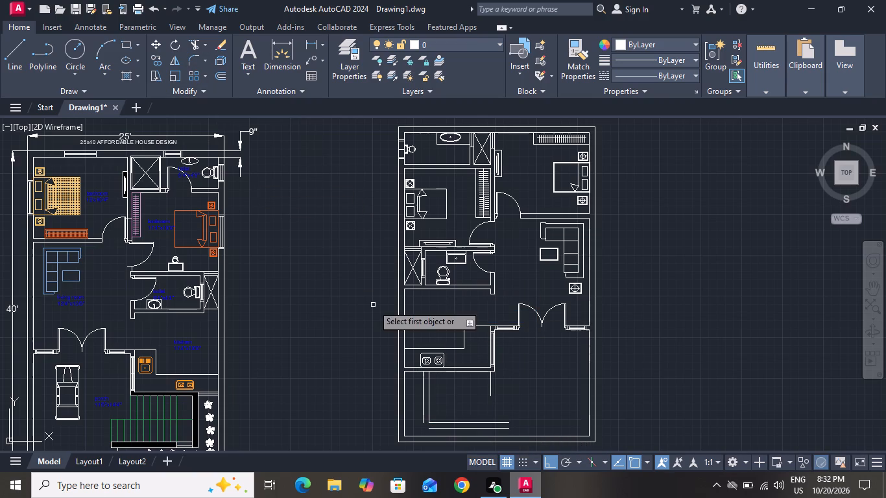
pyautogui.click(422, 414)
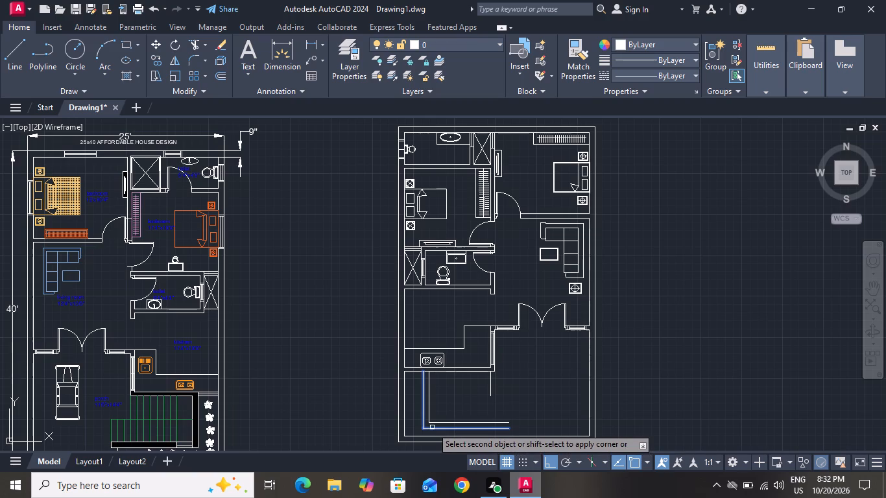
pyautogui.click(432, 427)
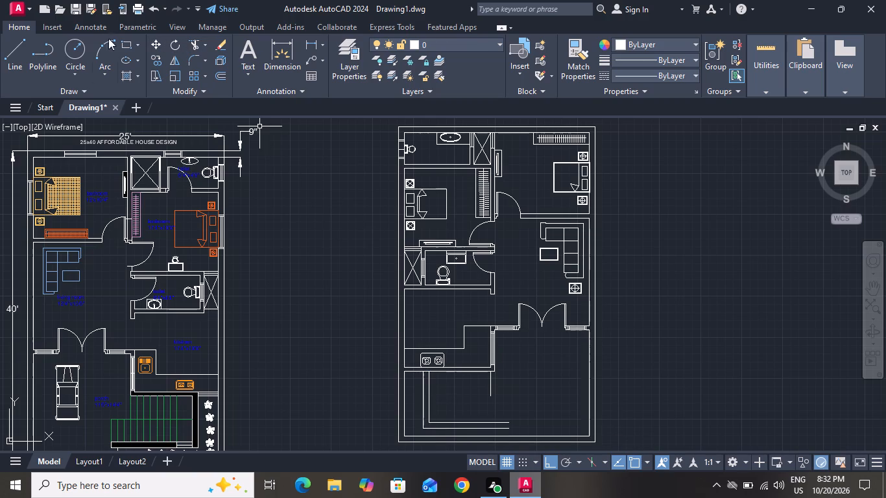
# Close the open end of the L-shaped wall with a short vertical line joining its two horizontal lines.
pyautogui.click(14, 50)
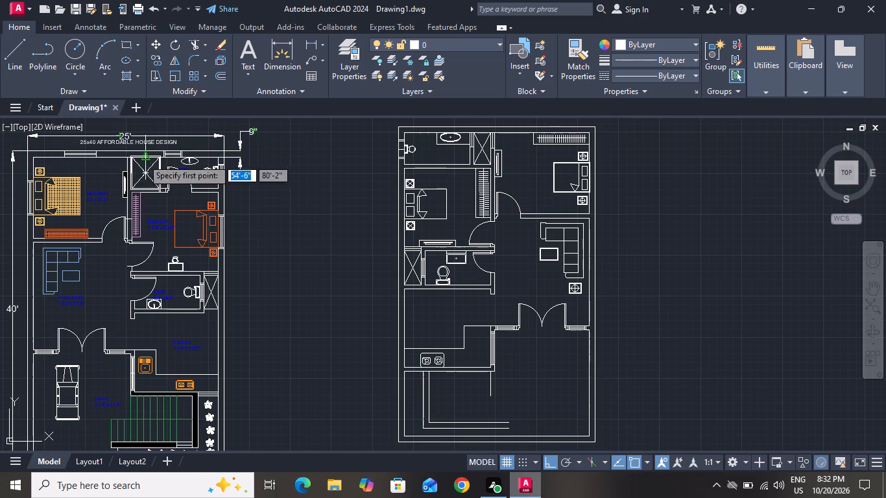
pyautogui.click(507, 422)
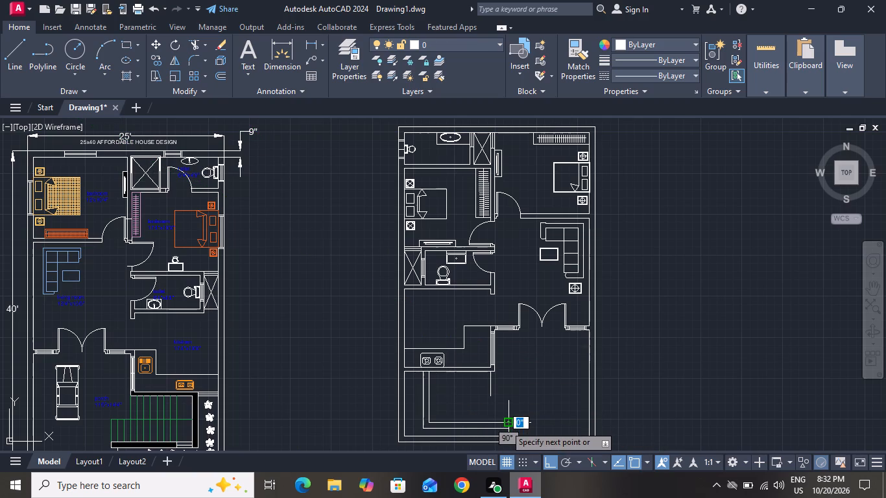
pyautogui.keyDown('ctrl'); pyautogui.scroll(2, 505, 425); pyautogui.keyUp('ctrl')
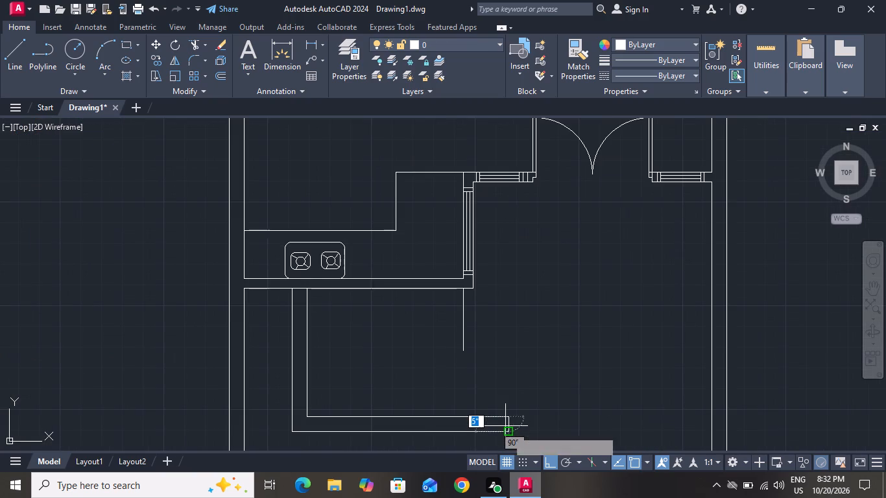
pyautogui.click(510, 435)
pyautogui.rightClick(510, 435)
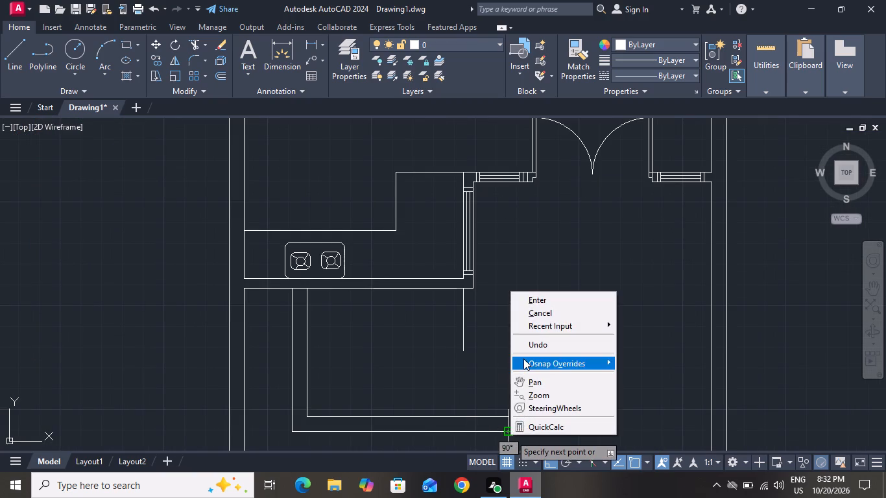
pyautogui.click(540, 307)
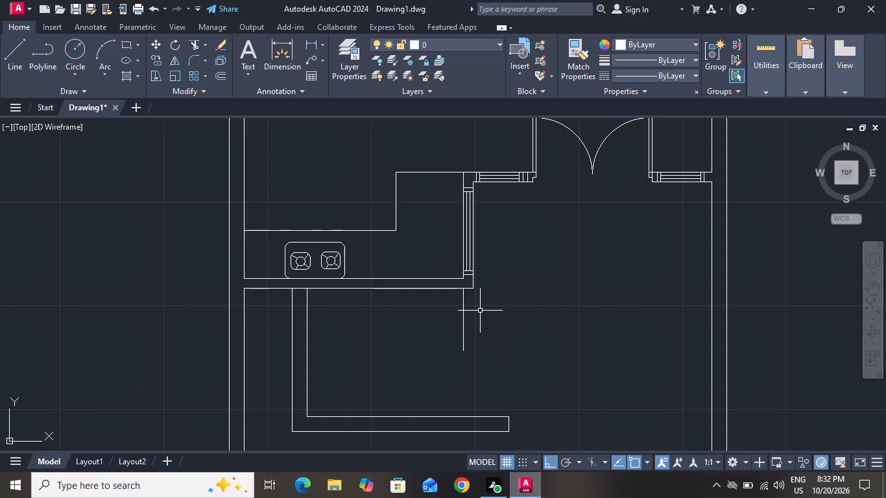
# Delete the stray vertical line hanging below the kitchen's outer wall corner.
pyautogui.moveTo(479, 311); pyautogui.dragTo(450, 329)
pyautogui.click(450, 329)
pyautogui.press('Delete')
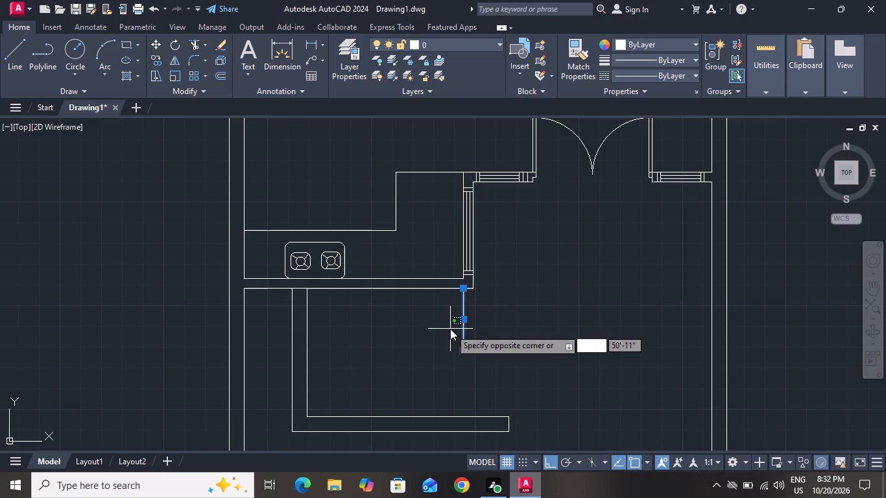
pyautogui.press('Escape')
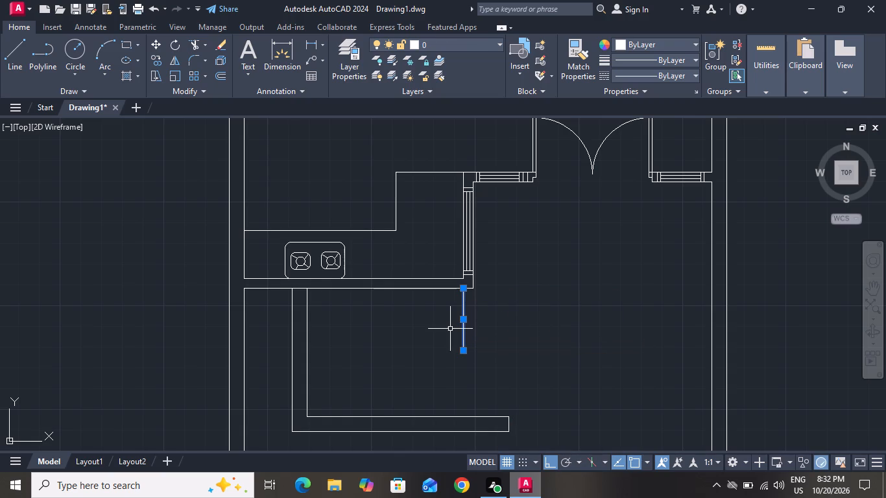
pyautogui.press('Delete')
# Copy the loose plant symbol above the second floor plan three times into the vertical planter strip, stacked below the kitchen wall, with Ortho off.
pyautogui.scroll(-1, 450, 329)
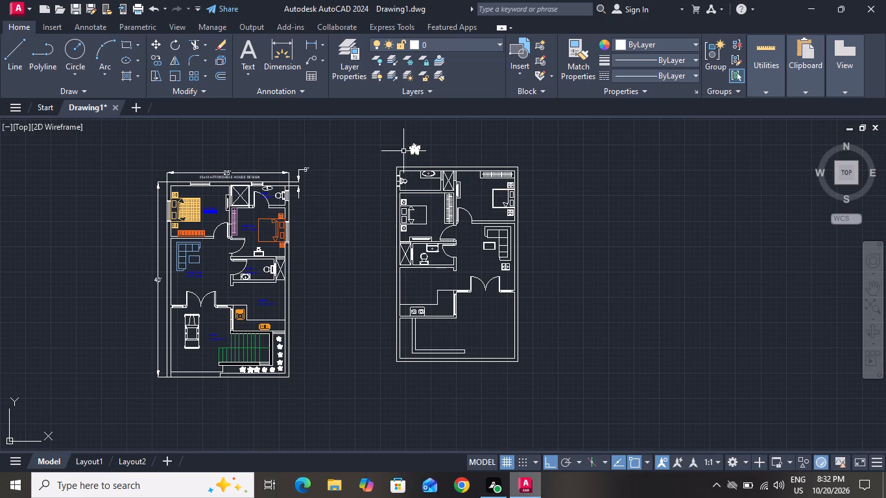
pyautogui.click(418, 151)
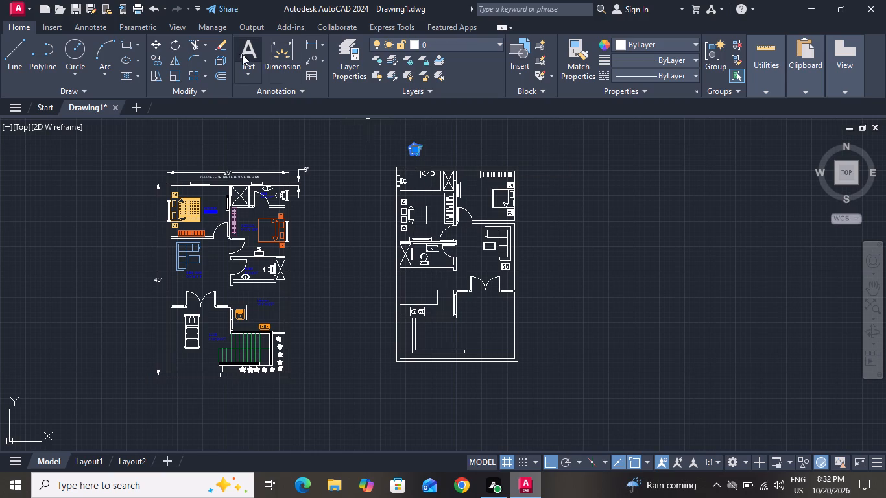
pyautogui.click(156, 63)
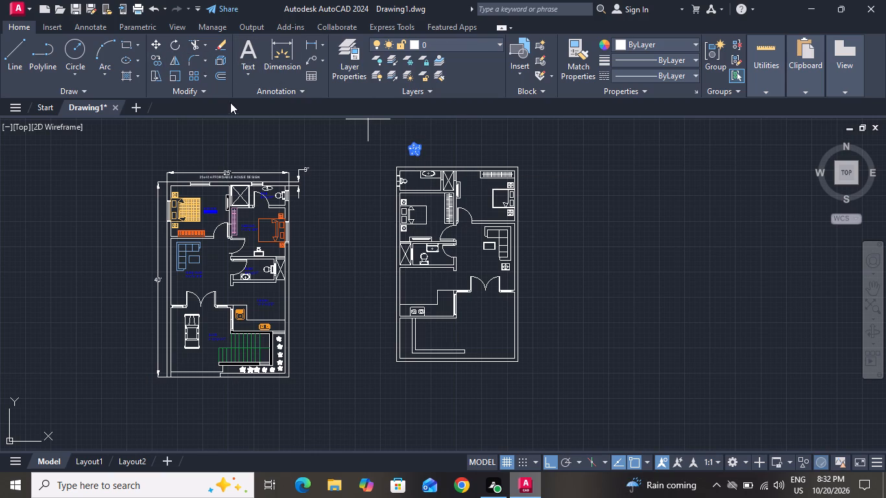
pyautogui.moveTo(414, 156); pyautogui.dragTo(406, 238)
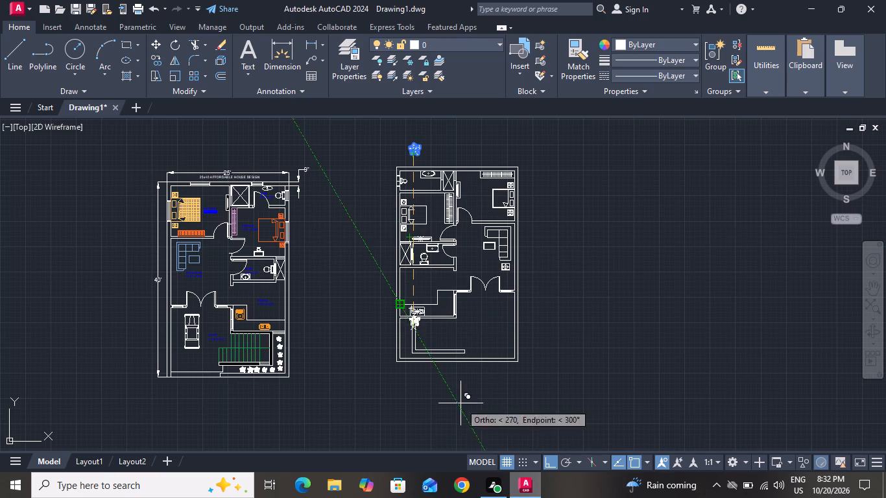
pyautogui.click(545, 458)
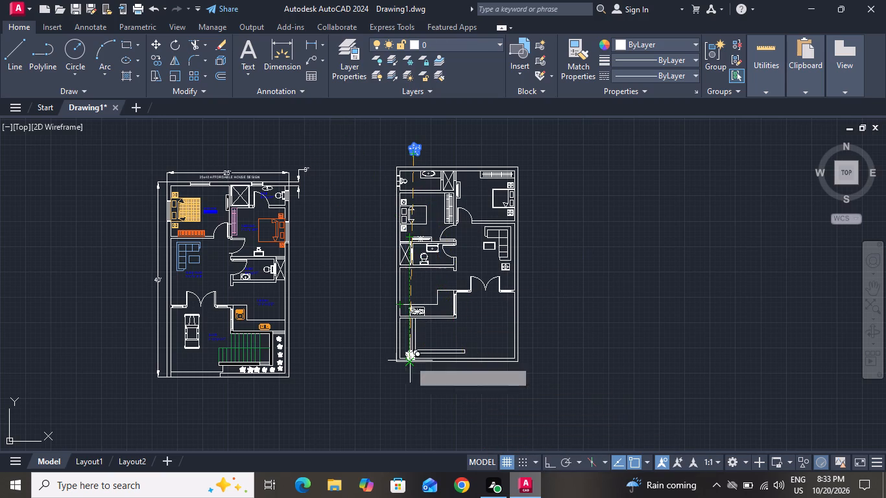
pyautogui.keyDown('ctrl'); pyautogui.scroll(1, 397, 339); pyautogui.keyUp('ctrl')
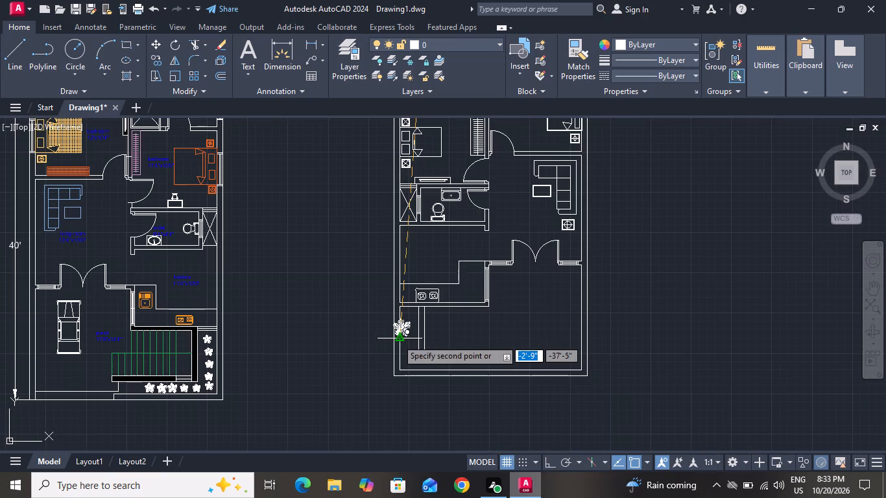
pyautogui.keyDown('ctrl'); pyautogui.scroll(1, 406, 335); pyautogui.keyUp('ctrl')
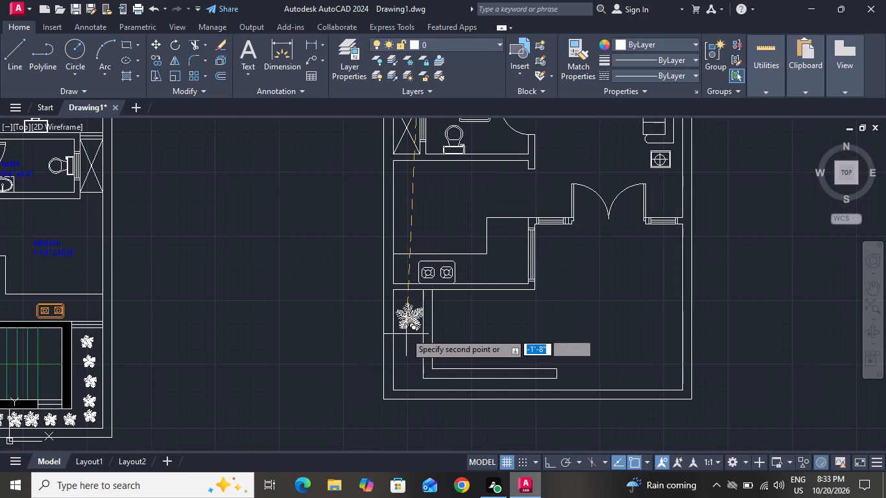
pyautogui.click(405, 333)
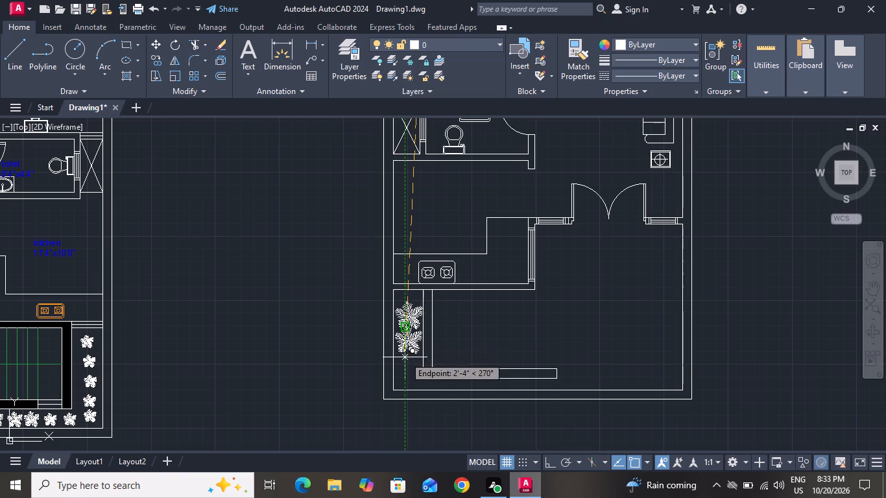
pyautogui.click(405, 360)
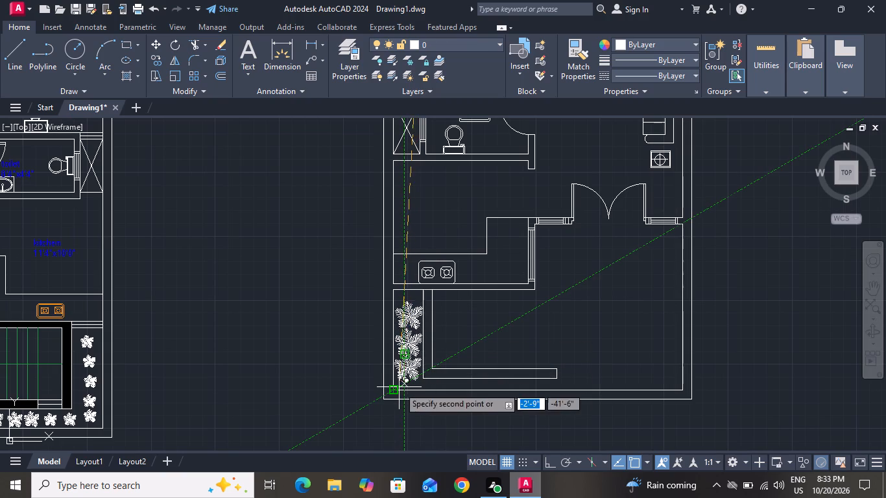
pyautogui.click(399, 387)
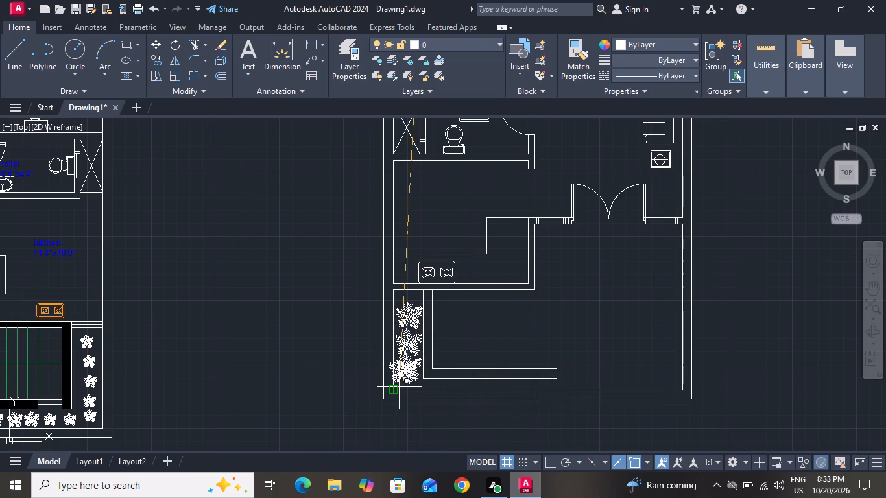
pyautogui.rightClick(399, 387)
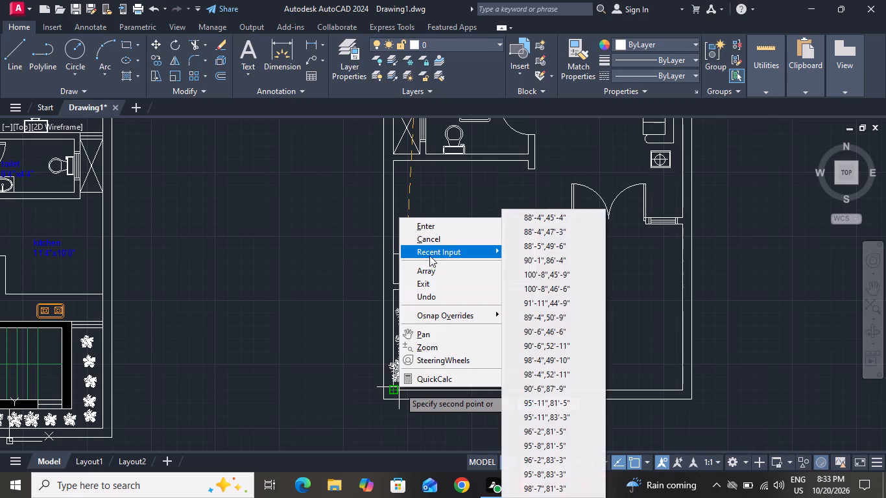
pyautogui.click(431, 244)
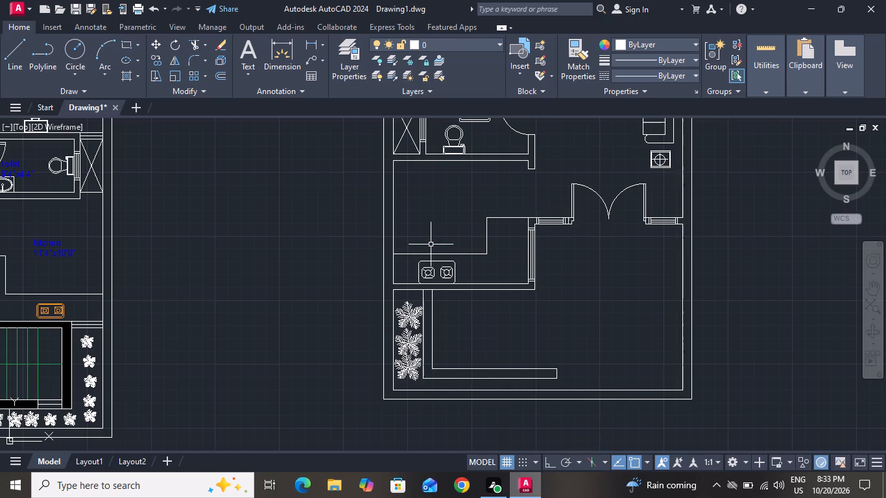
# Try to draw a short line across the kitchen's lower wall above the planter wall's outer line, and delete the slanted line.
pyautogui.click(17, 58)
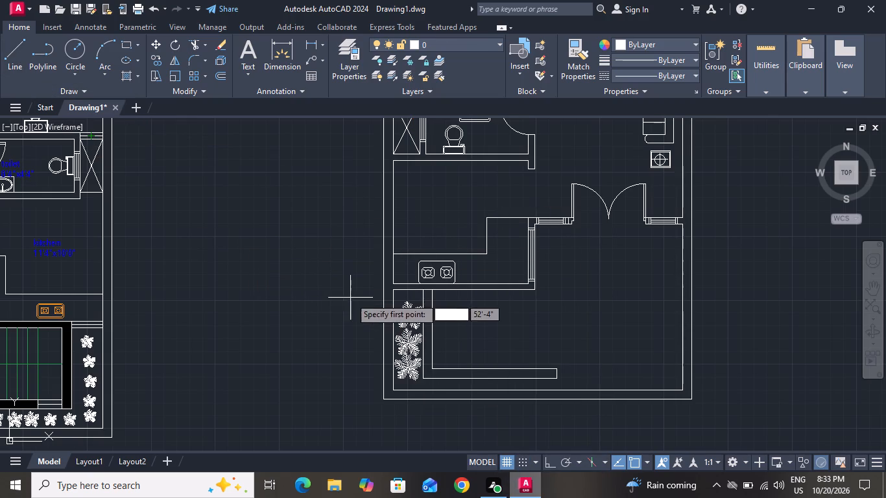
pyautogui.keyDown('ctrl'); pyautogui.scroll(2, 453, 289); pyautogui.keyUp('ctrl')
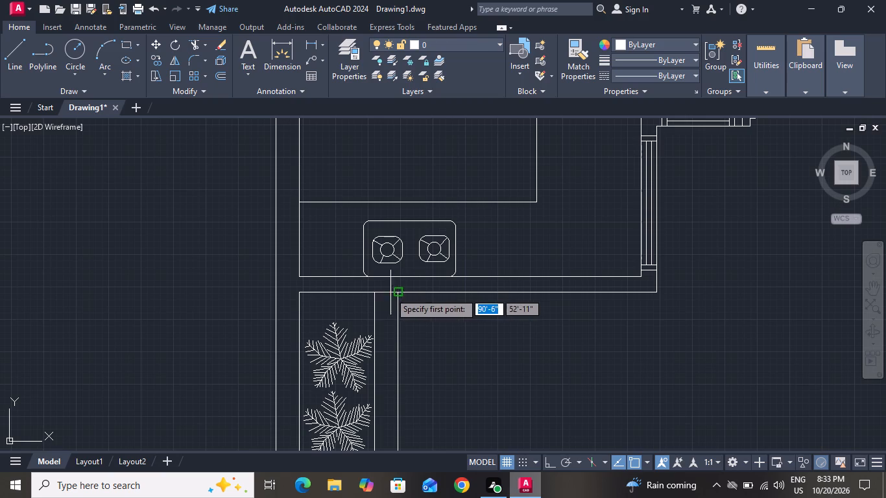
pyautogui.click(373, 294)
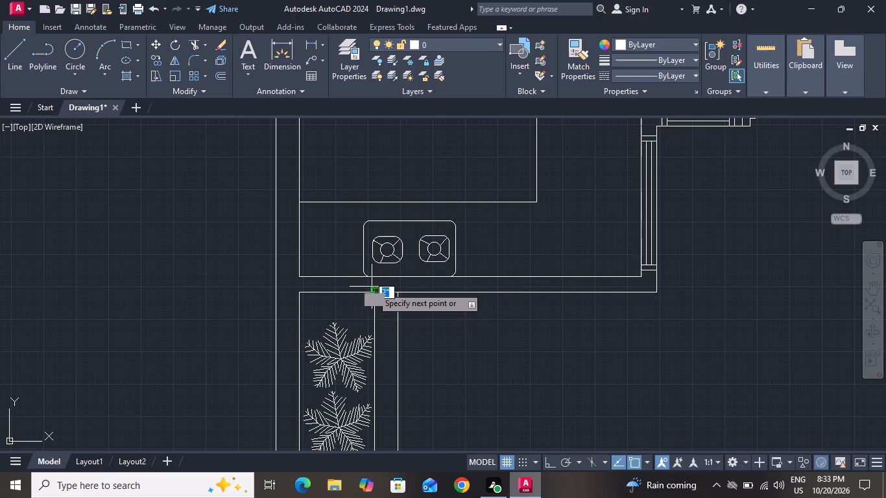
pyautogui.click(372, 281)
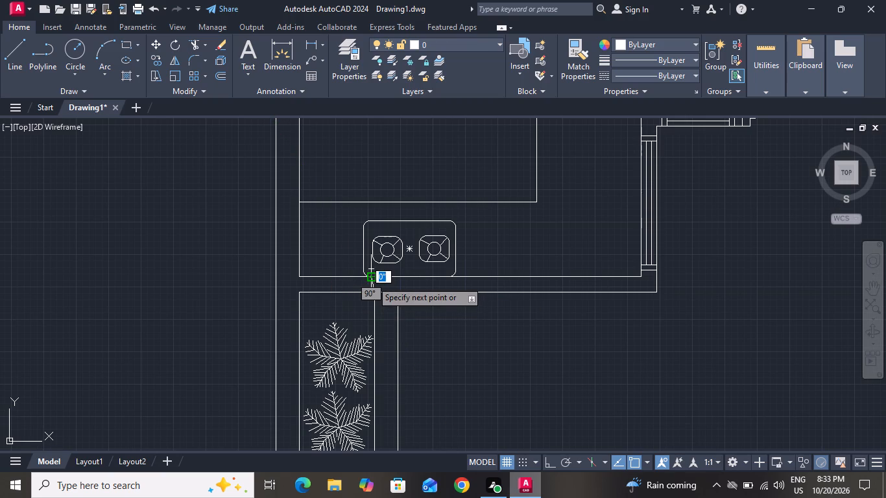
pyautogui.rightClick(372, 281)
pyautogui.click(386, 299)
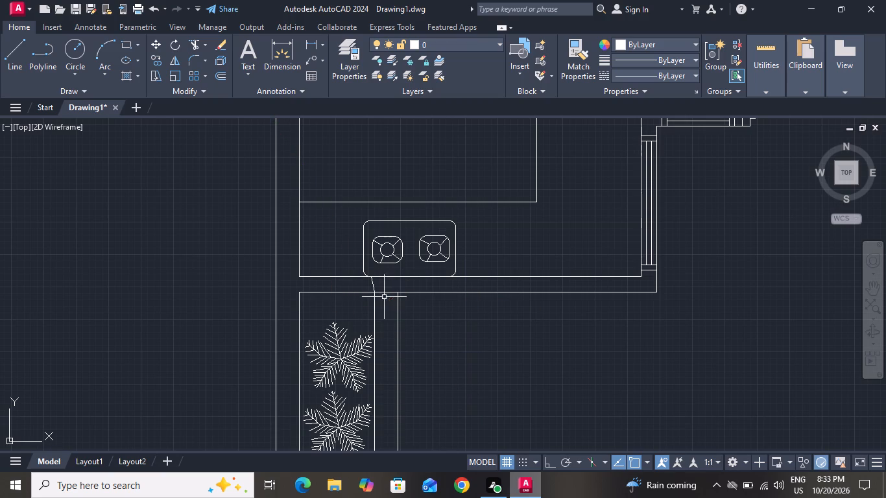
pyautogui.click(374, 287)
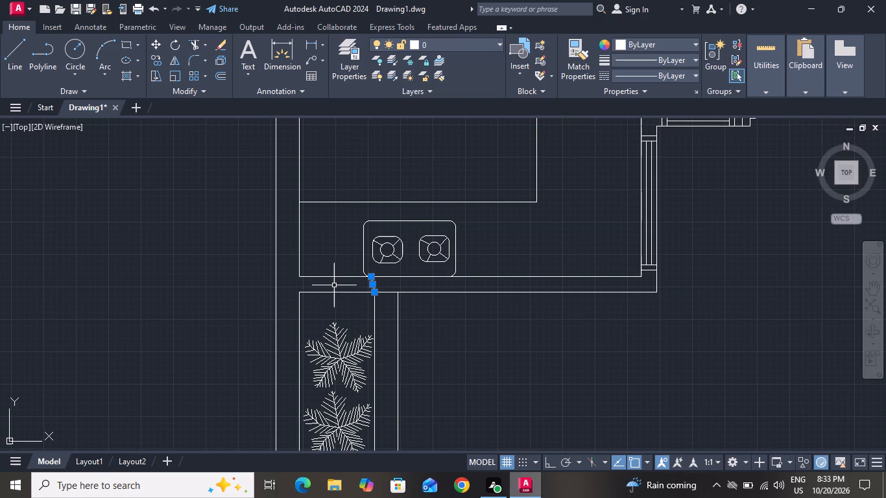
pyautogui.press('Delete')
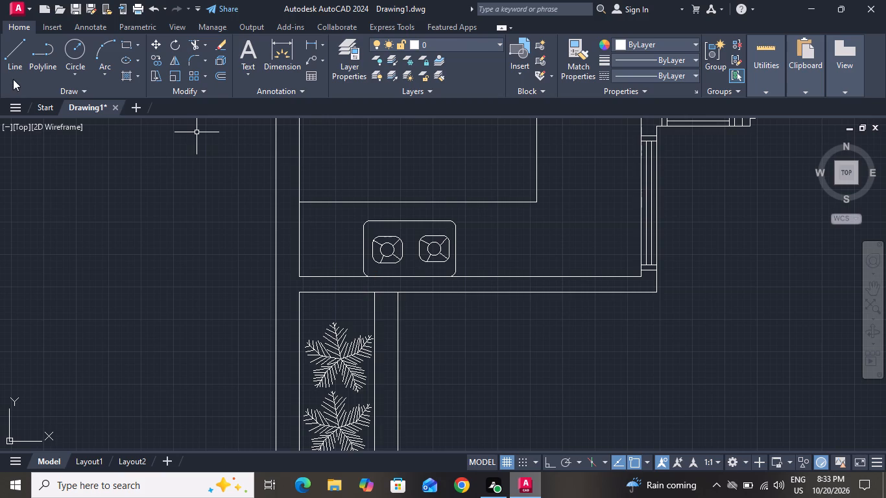
# Draw two short vertical lines across the kitchen's lower wall, at the planter wall's outer line and at the outer wall's inner face.
pyautogui.click(12, 58)
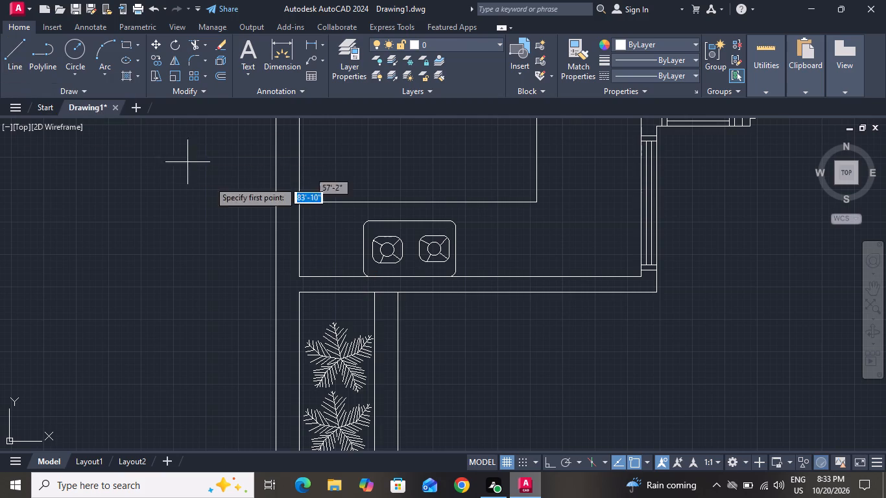
pyautogui.click(377, 290)
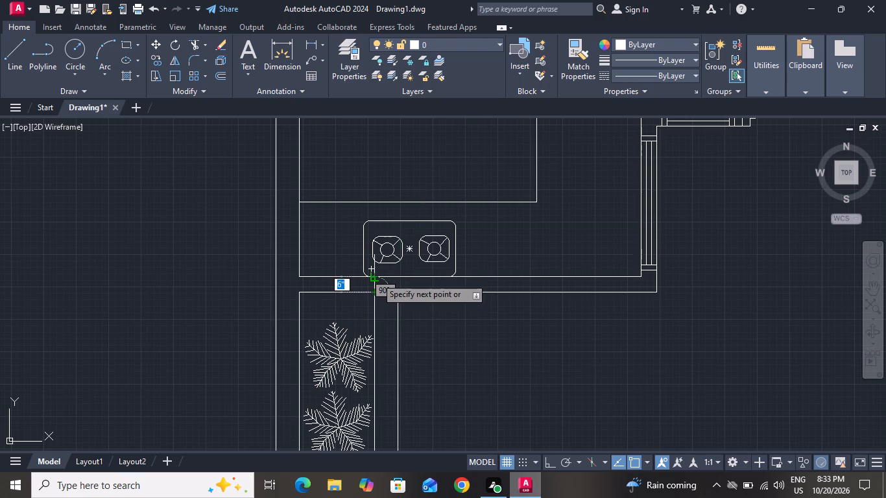
pyautogui.click(376, 278)
pyautogui.rightClick(376, 278)
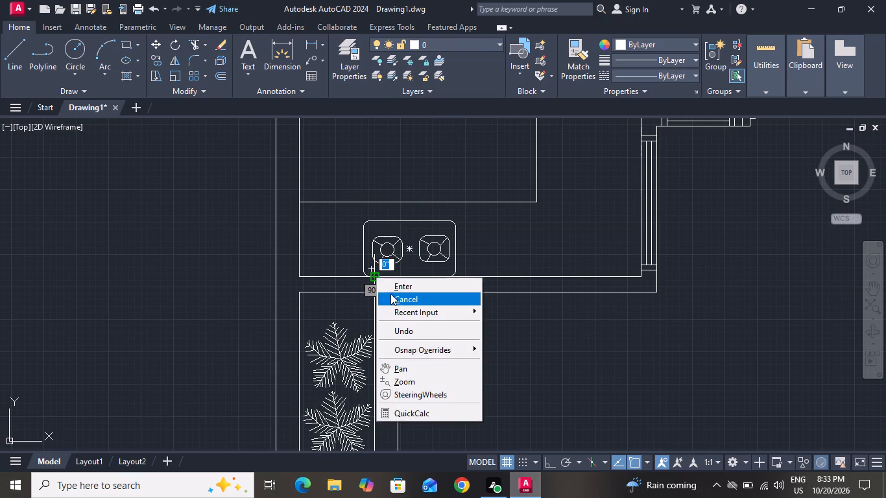
pyautogui.click(390, 294)
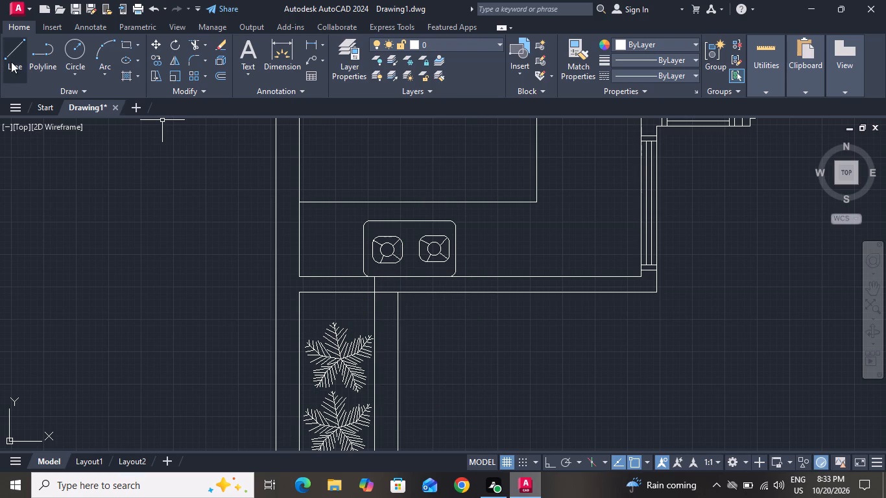
pyautogui.click(8, 54)
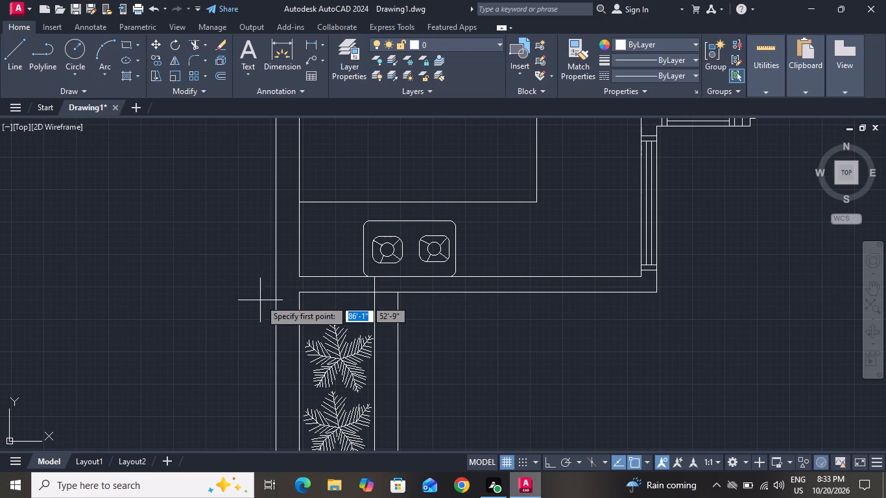
pyautogui.click(301, 294)
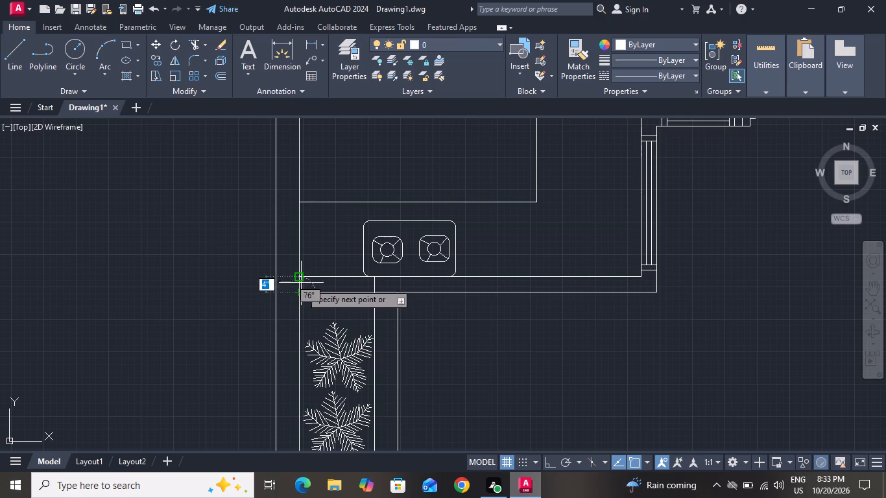
pyautogui.click(301, 280)
pyautogui.rightClick(301, 280)
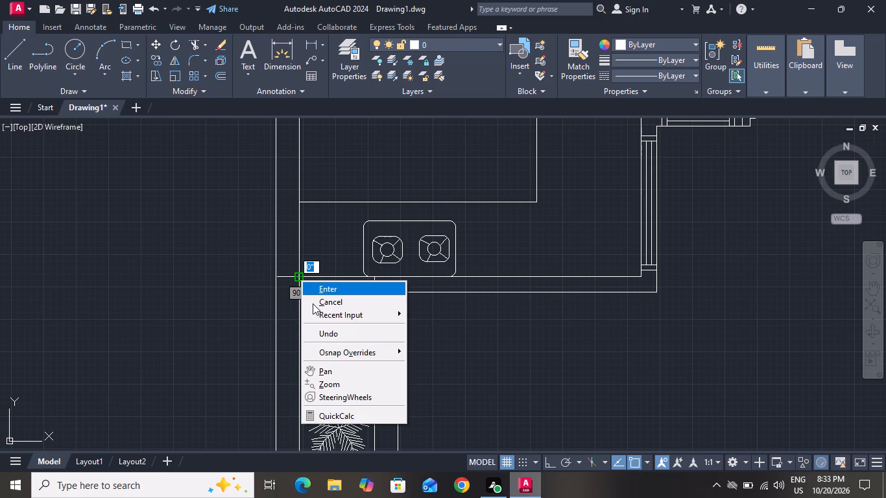
pyautogui.click(313, 303)
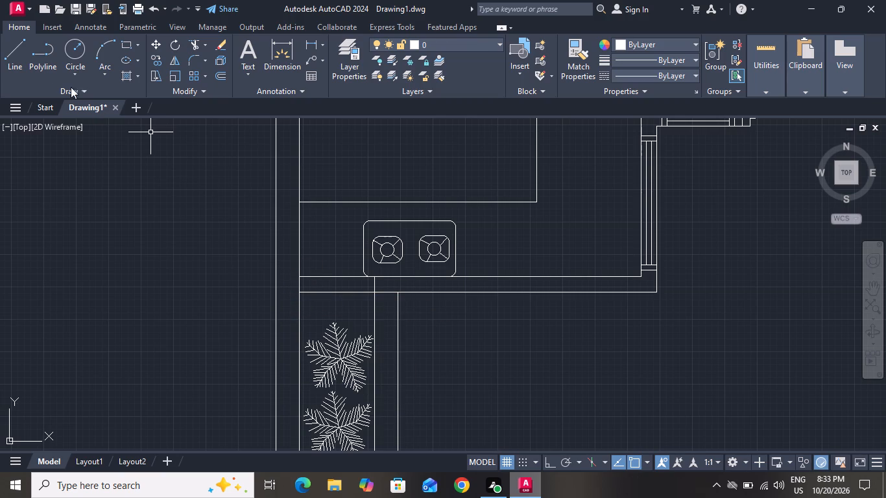
# Draw a horizontal centre line through the kitchen wall between the midpoints of the two short vertical lines, forming a window above the planter.
pyautogui.click(10, 45)
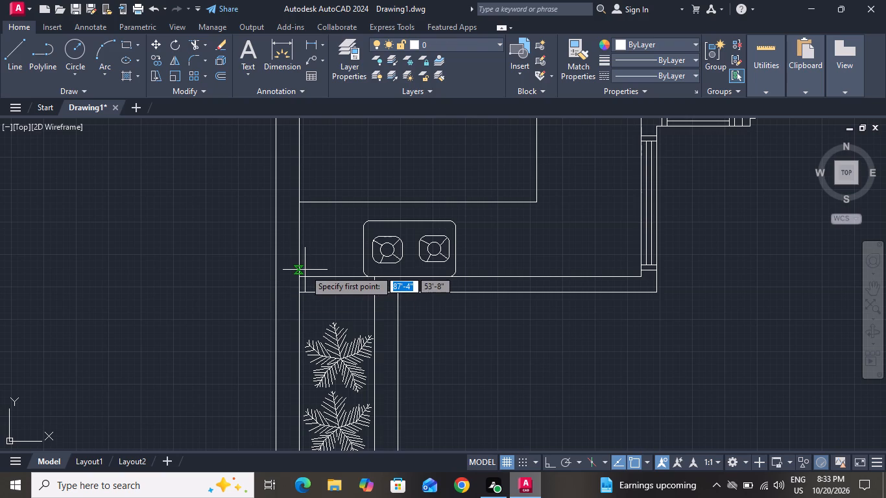
pyautogui.keyDown('ctrl'); pyautogui.scroll(1, 305, 270); pyautogui.keyUp('ctrl')
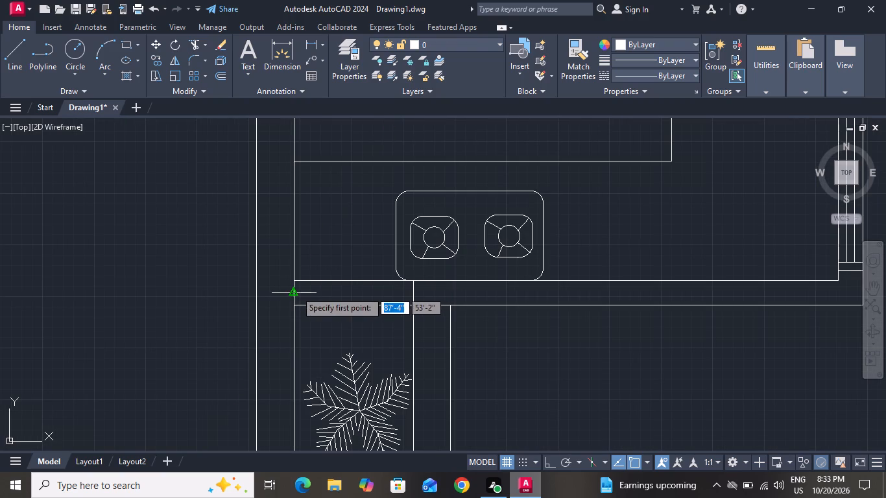
pyautogui.moveTo(292, 294); pyautogui.dragTo(331, 293)
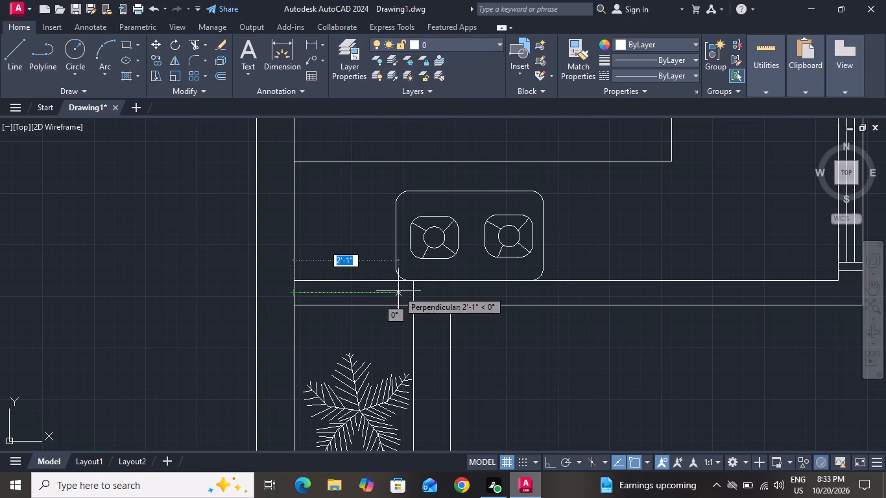
pyautogui.click(411, 294)
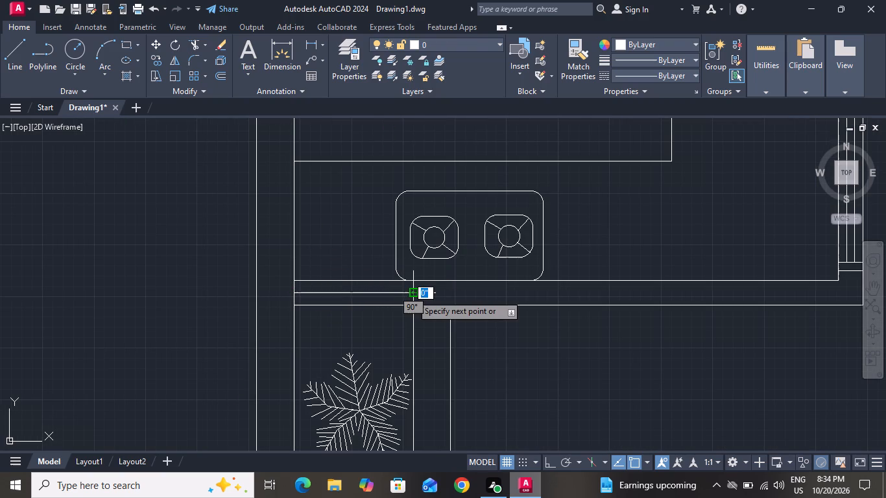
pyautogui.rightClick(411, 294)
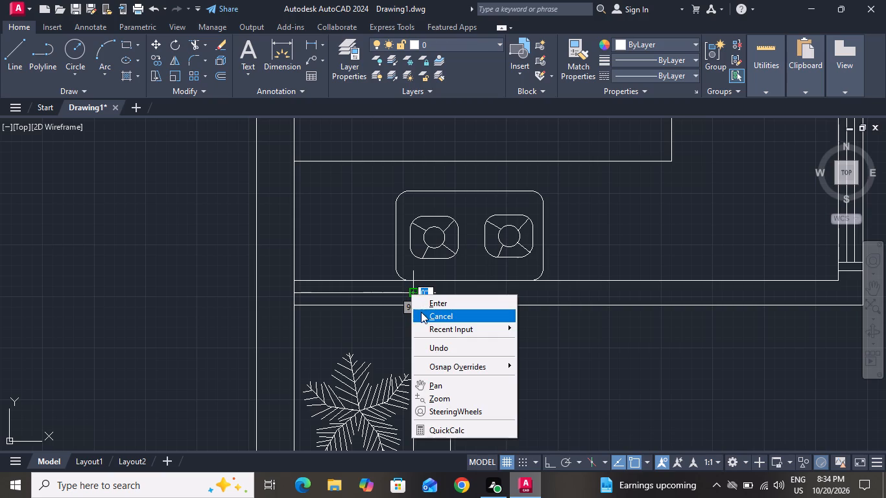
pyautogui.click(421, 312)
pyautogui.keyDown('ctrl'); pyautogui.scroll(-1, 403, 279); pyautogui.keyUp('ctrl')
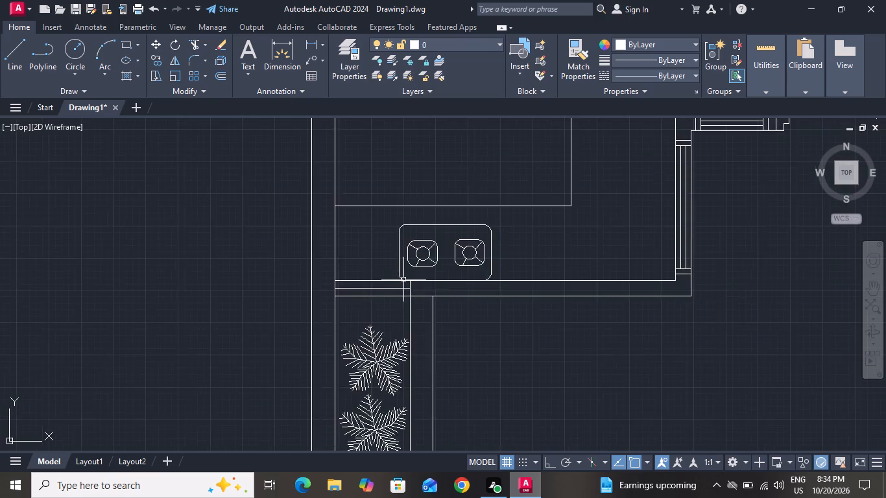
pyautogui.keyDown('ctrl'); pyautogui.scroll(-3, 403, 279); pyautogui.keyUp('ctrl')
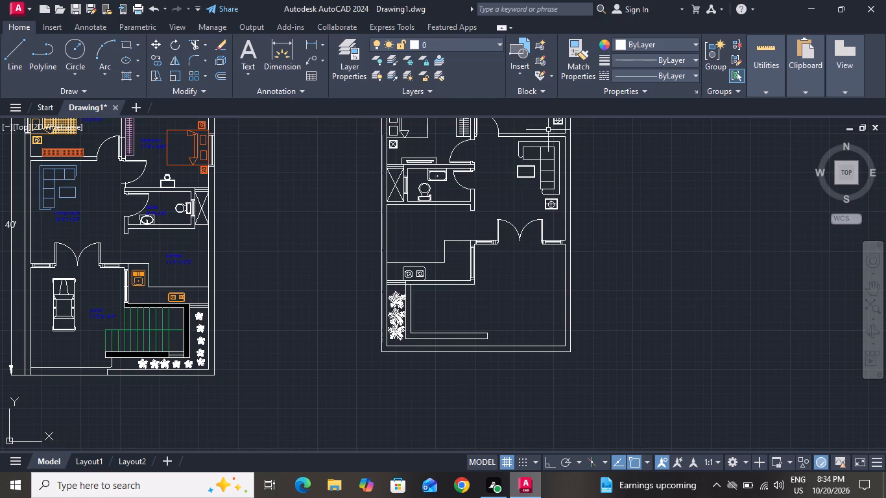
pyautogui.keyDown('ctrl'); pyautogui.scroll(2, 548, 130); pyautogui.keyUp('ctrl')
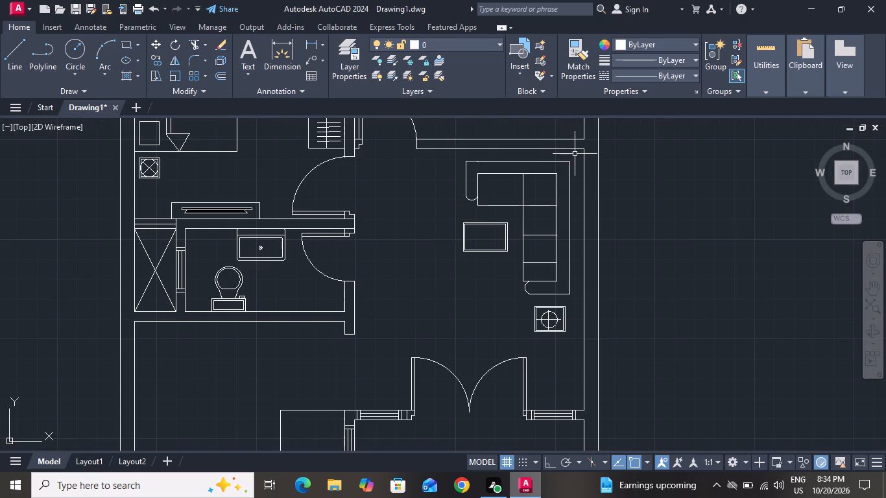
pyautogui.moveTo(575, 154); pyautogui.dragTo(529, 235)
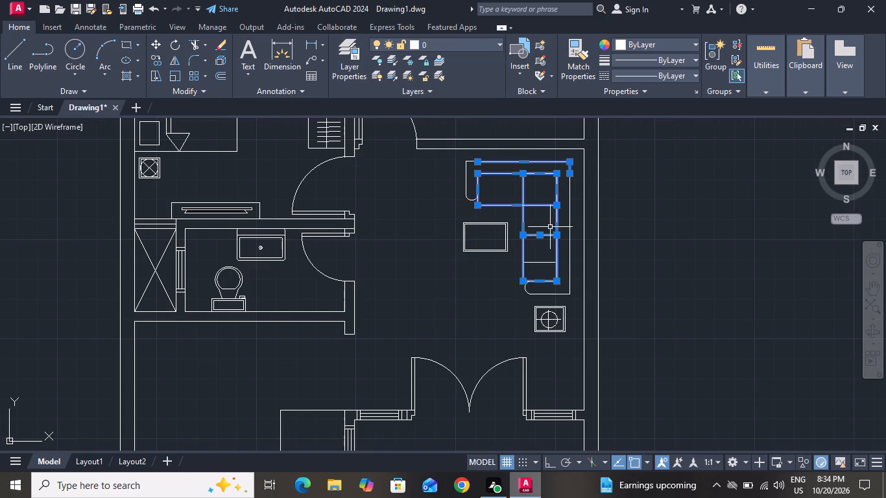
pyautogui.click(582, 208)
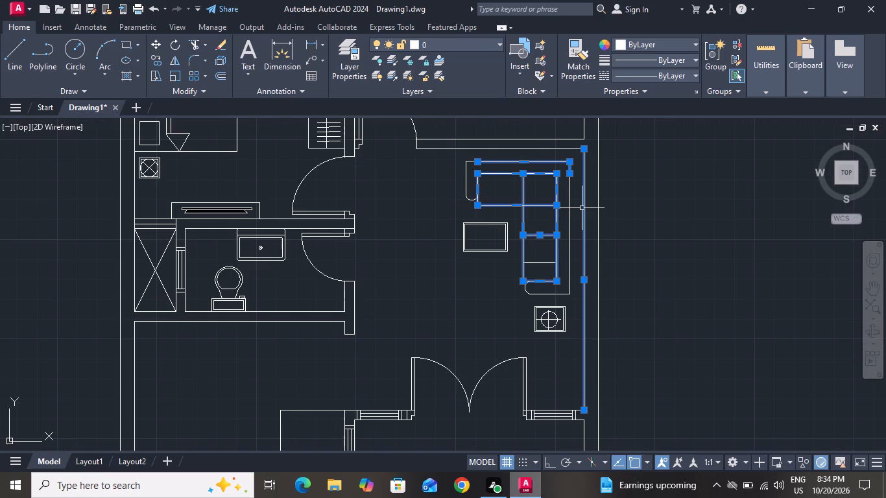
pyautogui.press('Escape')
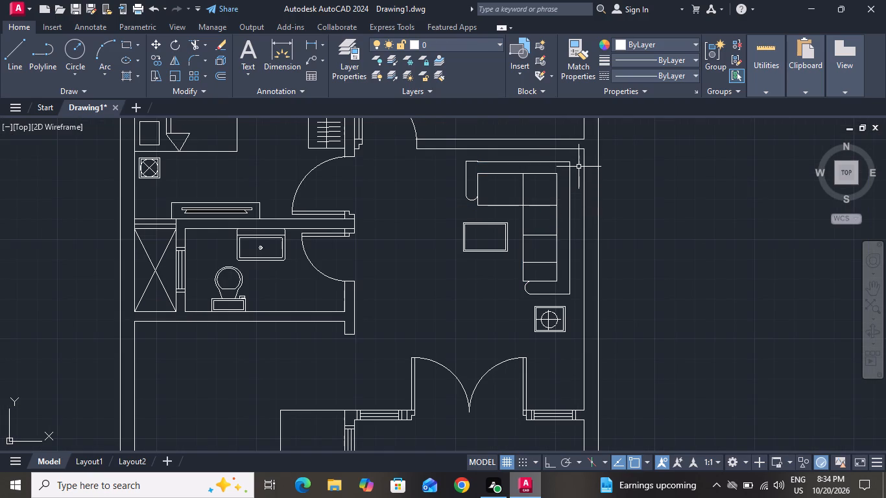
# Change the colour of the second floor's L-shaped sofa, coffee table and side table to 200,201,45.
pyautogui.click(578, 158)
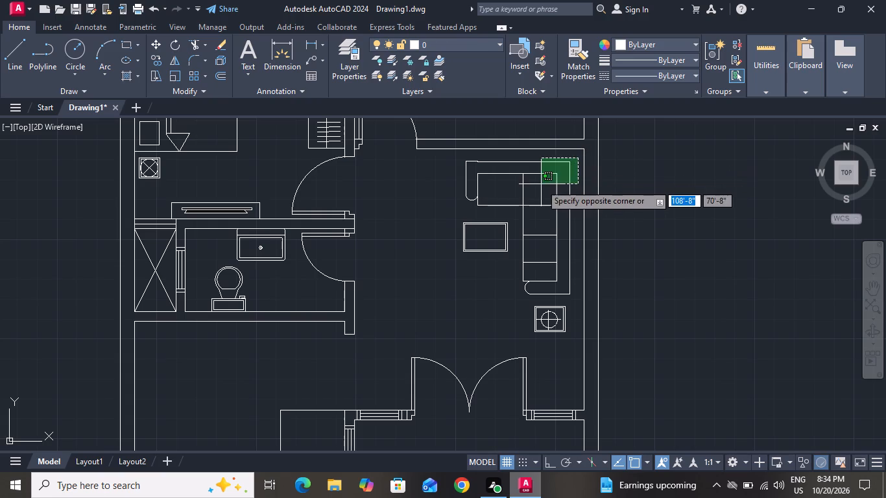
pyautogui.click(441, 352)
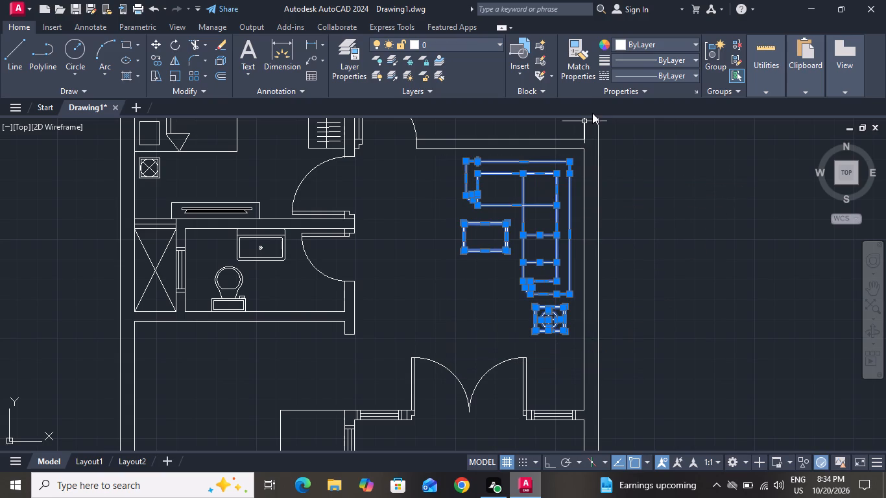
pyautogui.click(649, 39)
pyautogui.click(649, 39)
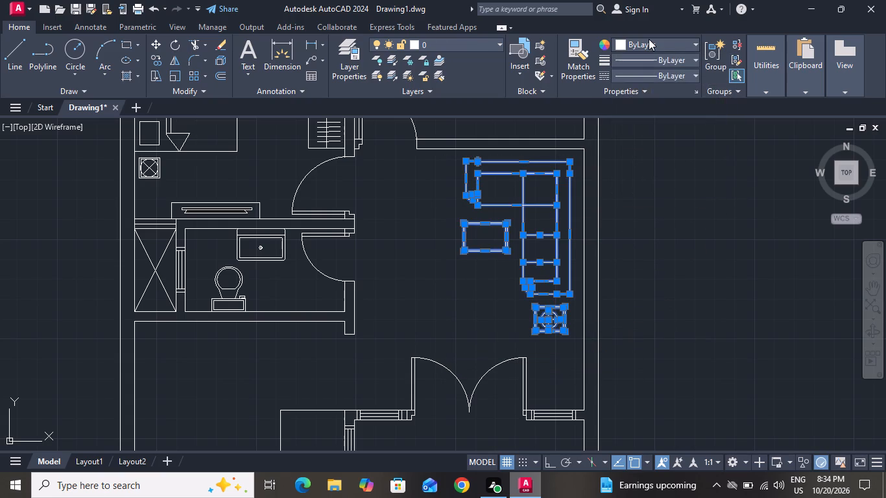
pyautogui.click(649, 41)
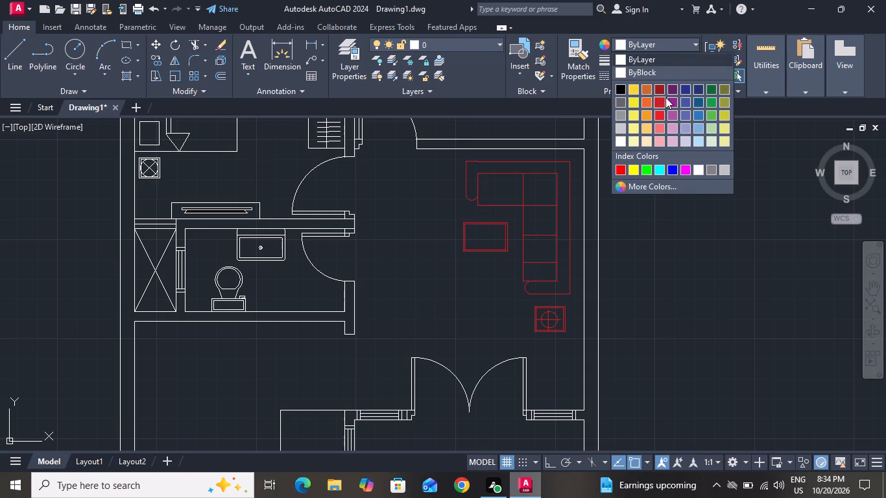
pyautogui.click(720, 110)
pyautogui.press('Escape')
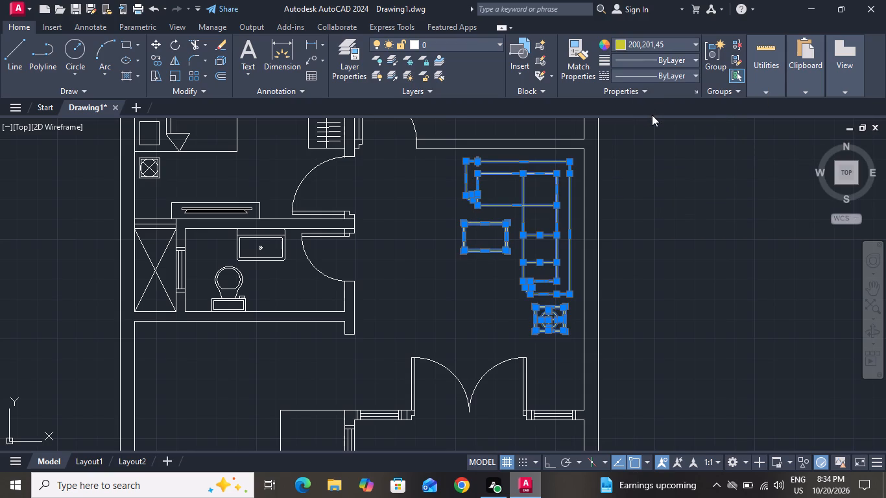
pyautogui.press('Escape')
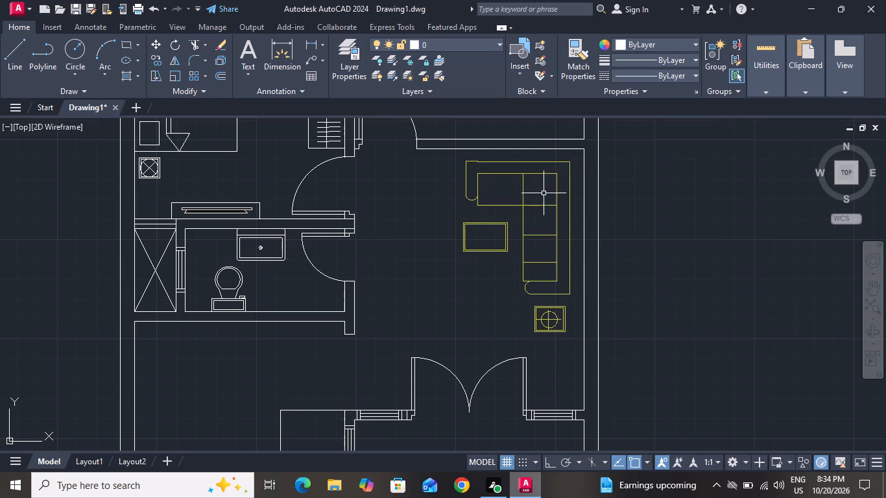
# Change the colour of the bed, pillows and both nightstands in the second floor's upper-right bedroom to orange 248,153,30.
pyautogui.keyDown('ctrl'); pyautogui.scroll(-3, 544, 193); pyautogui.keyUp('ctrl')
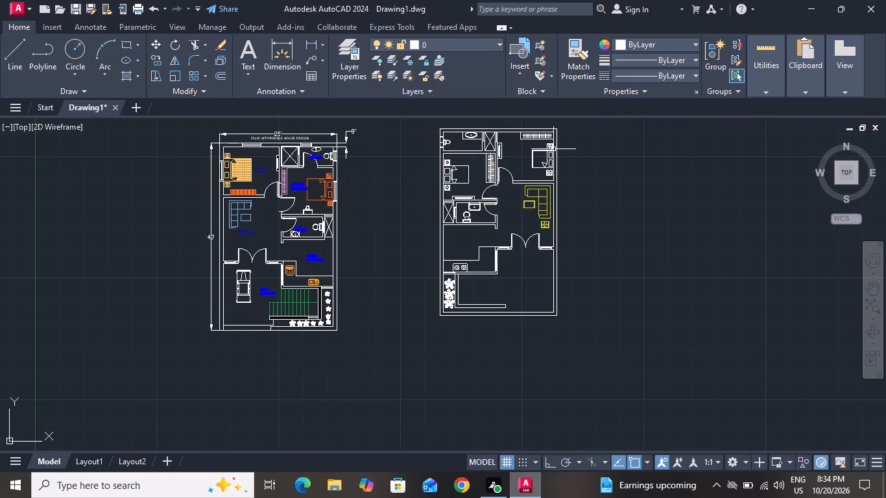
pyautogui.keyDown('ctrl'); pyautogui.scroll(4, 551, 143); pyautogui.keyUp('ctrl')
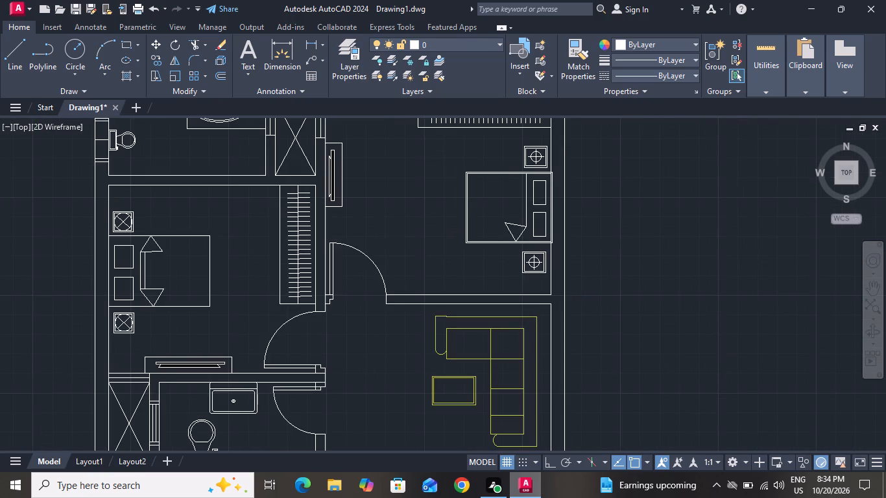
pyautogui.moveTo(545, 139); pyautogui.dragTo(489, 201)
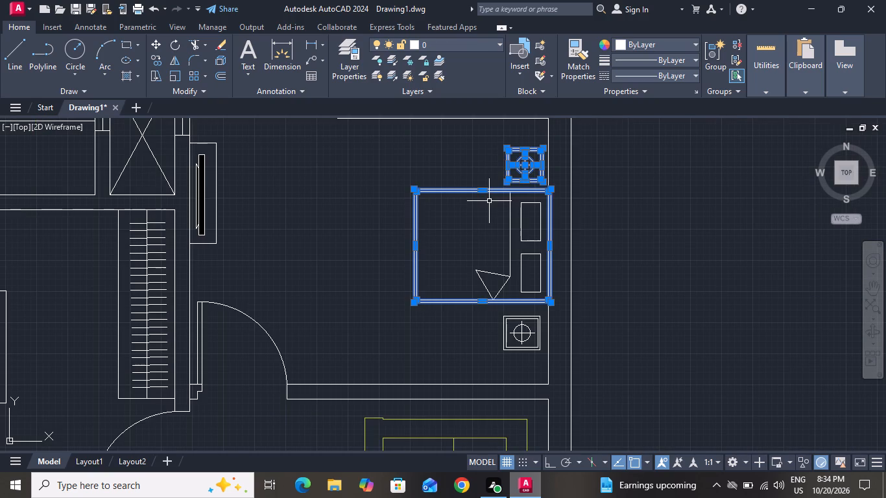
pyautogui.click(536, 136)
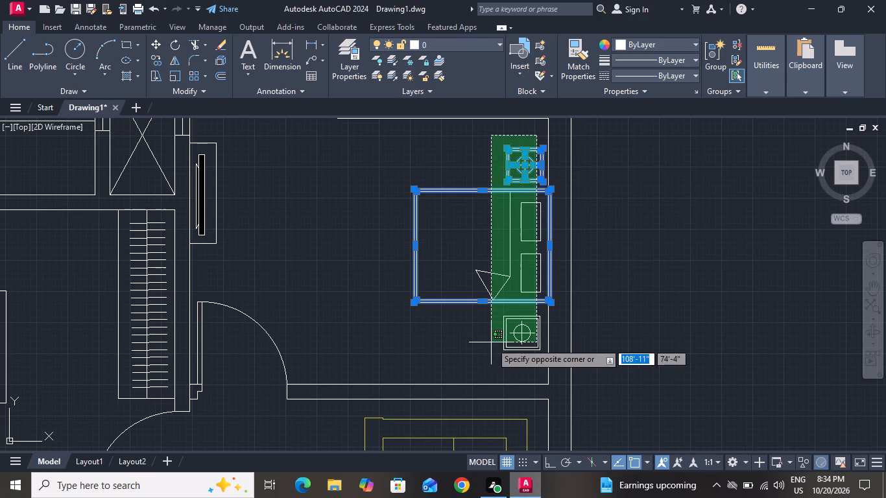
pyautogui.click(466, 381)
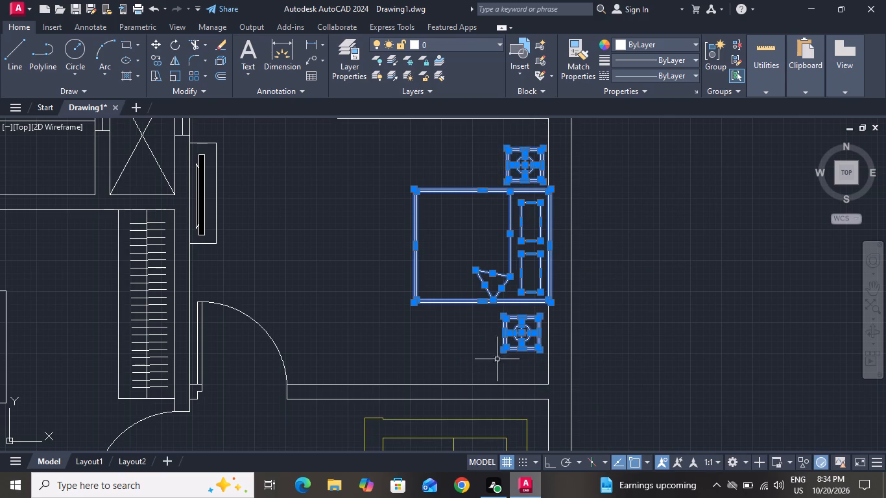
pyautogui.keyDown('ctrl'); pyautogui.scroll(5, 514, 355); pyautogui.keyUp('ctrl')
pyautogui.keyDown('ctrl'); pyautogui.scroll(-2, 514, 355); pyautogui.keyUp('ctrl')
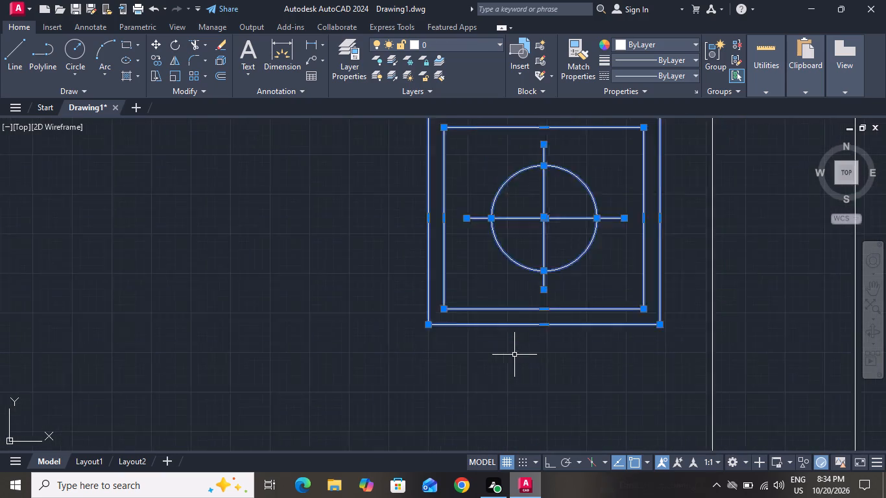
pyautogui.keyDown('ctrl'); pyautogui.scroll(-6, 514, 355); pyautogui.keyUp('ctrl')
pyautogui.scroll(-1, 514, 329)
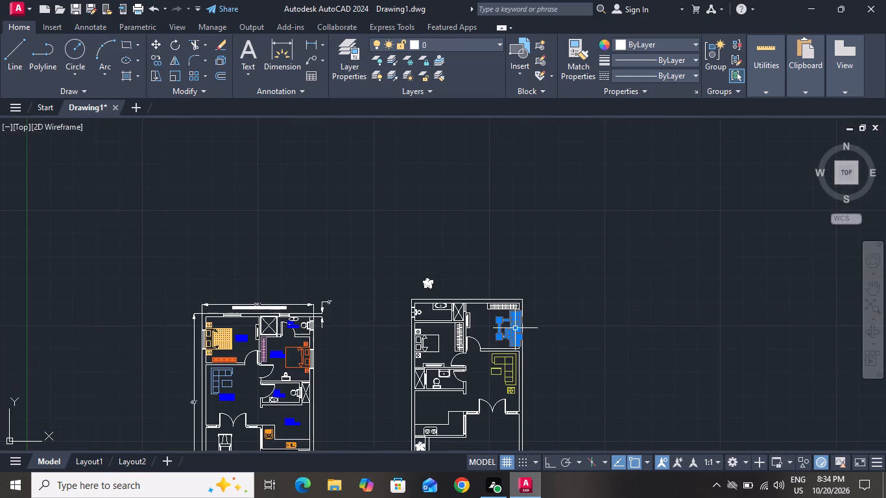
pyautogui.keyDown('ctrl'); pyautogui.scroll(5, 514, 329); pyautogui.keyUp('ctrl')
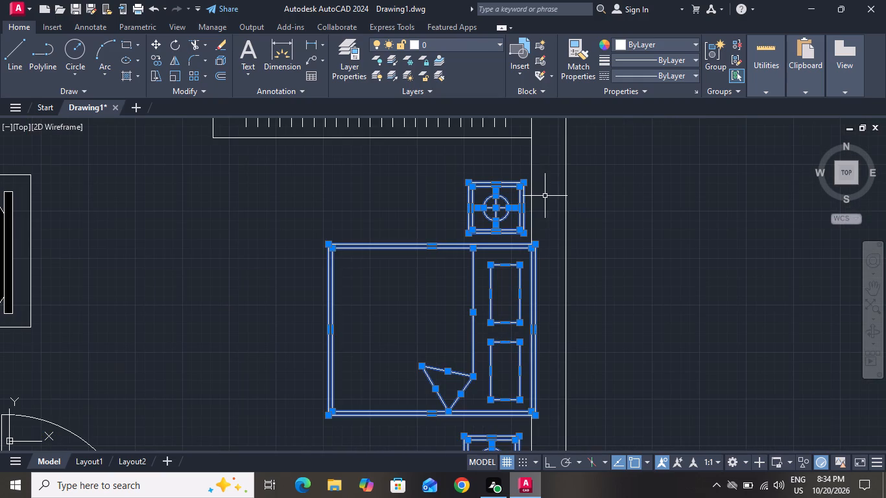
pyautogui.click(678, 41)
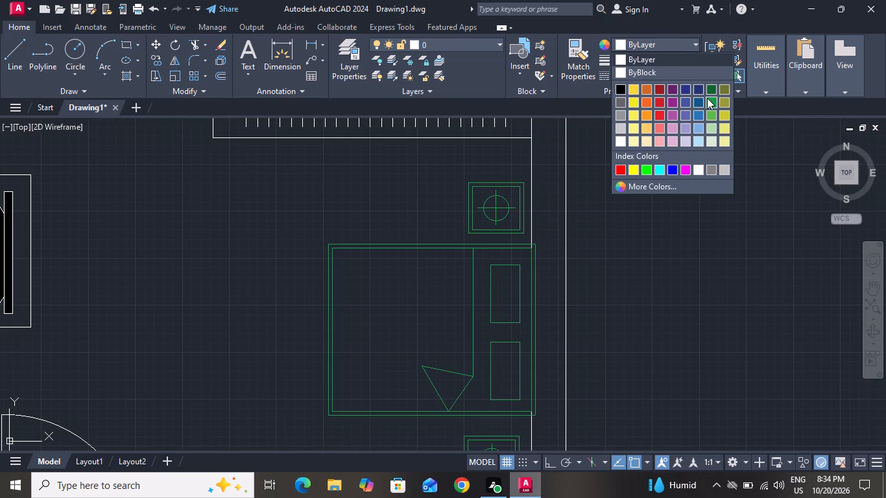
pyautogui.click(646, 115)
pyautogui.press('Escape')
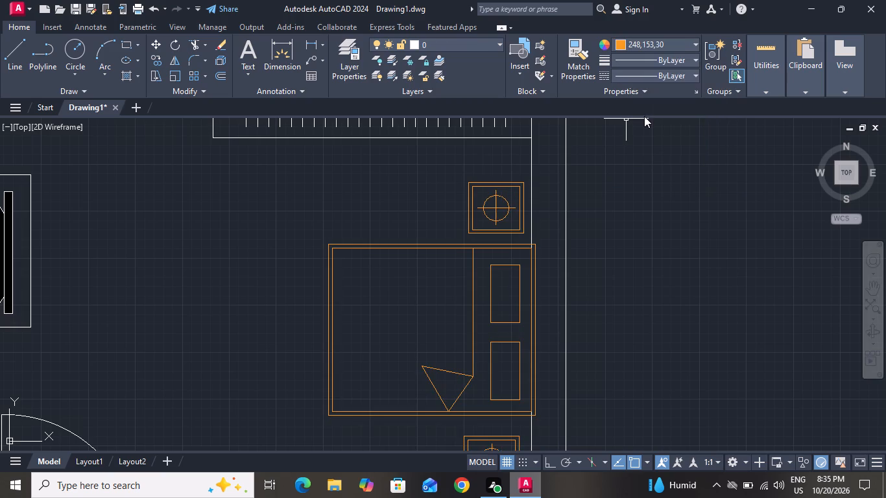
# Change the colour of the bed, pillows and both nightstands in the second floor's left bedroom to pale yellow.
pyautogui.keyDown('ctrl'); pyautogui.scroll(-5, 610, 153); pyautogui.keyUp('ctrl')
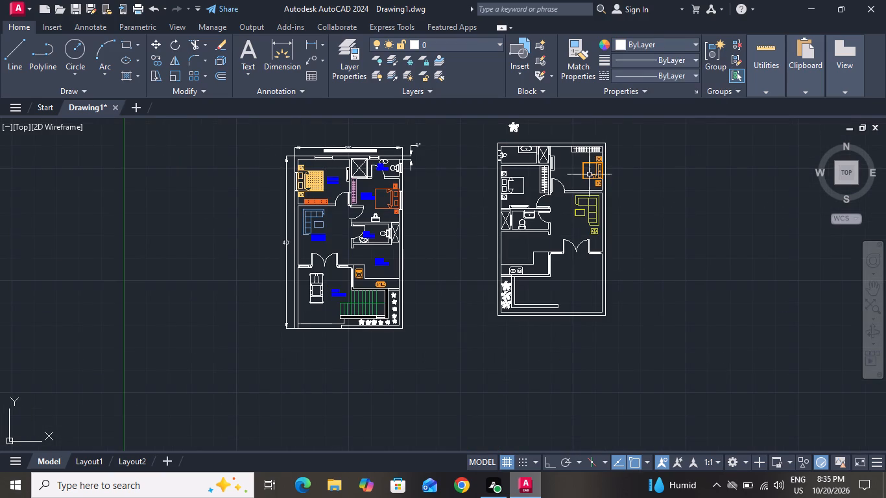
pyautogui.keyDown('ctrl'); pyautogui.scroll(4, 523, 178); pyautogui.keyUp('ctrl')
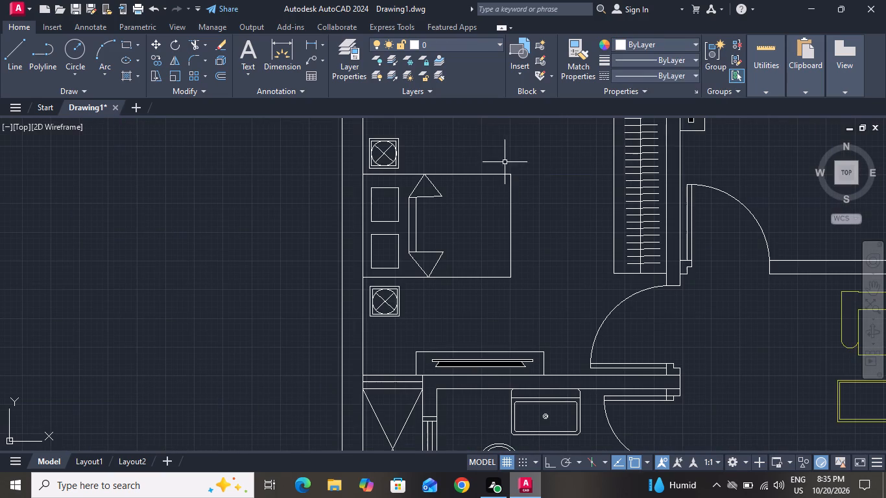
pyautogui.moveTo(477, 127); pyautogui.dragTo(442, 195)
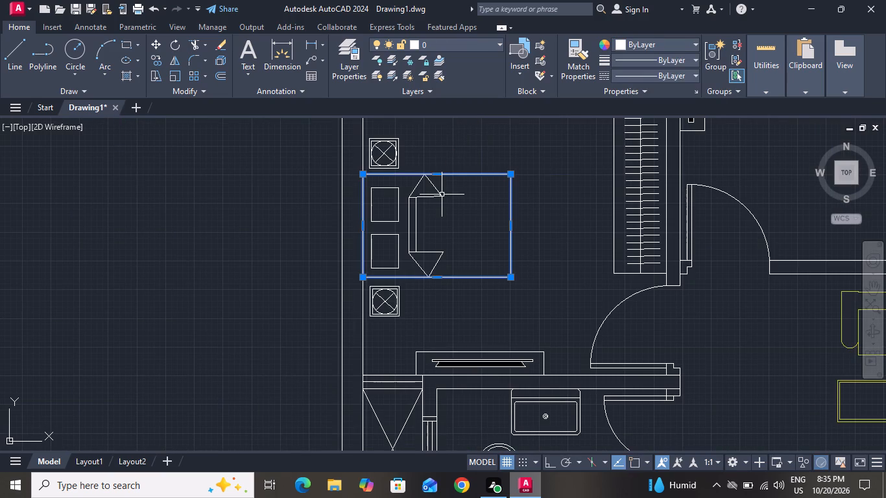
pyautogui.click(481, 130)
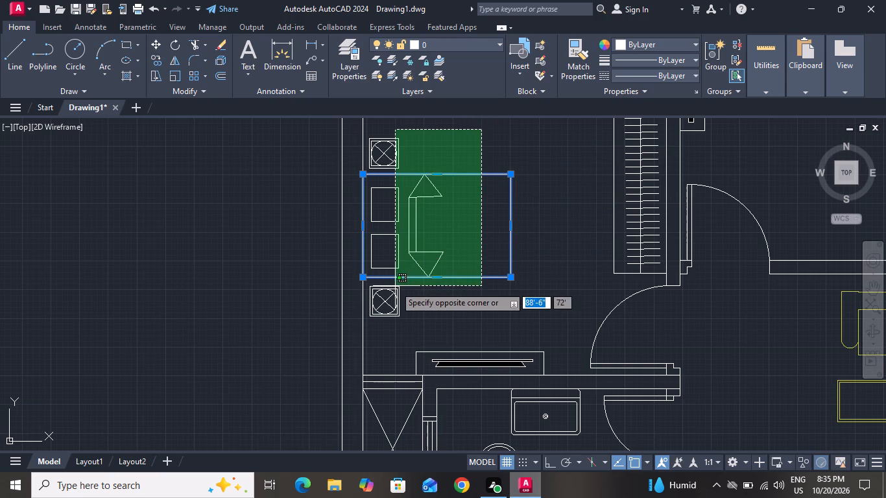
pyautogui.click(368, 329)
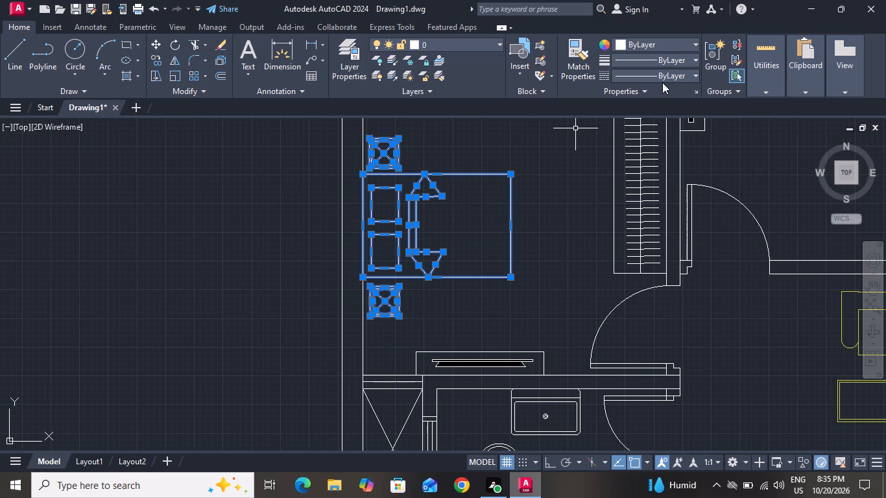
pyautogui.click(664, 48)
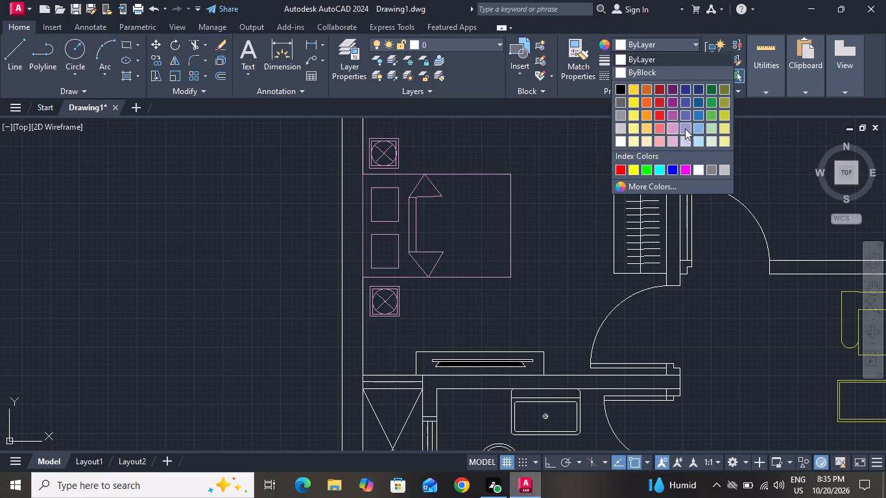
pyautogui.click(724, 128)
pyautogui.press('Escape')
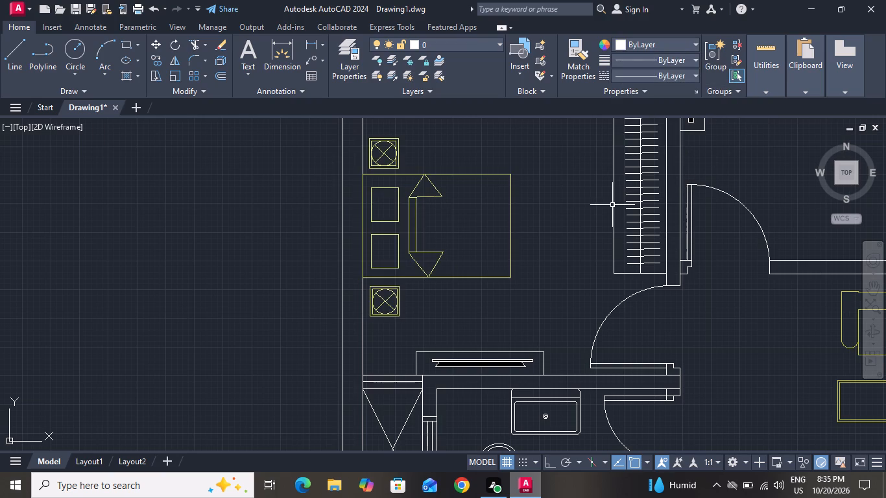
# Change the colour of the left bedroom's wardrobe, including its outline, rail and hanger lines, to index colour Green.
pyautogui.keyDown('ctrl'); pyautogui.scroll(-2, 612, 205); pyautogui.keyUp('ctrl')
pyautogui.keyDown('ctrl'); pyautogui.scroll(3, 619, 160); pyautogui.keyUp('ctrl')
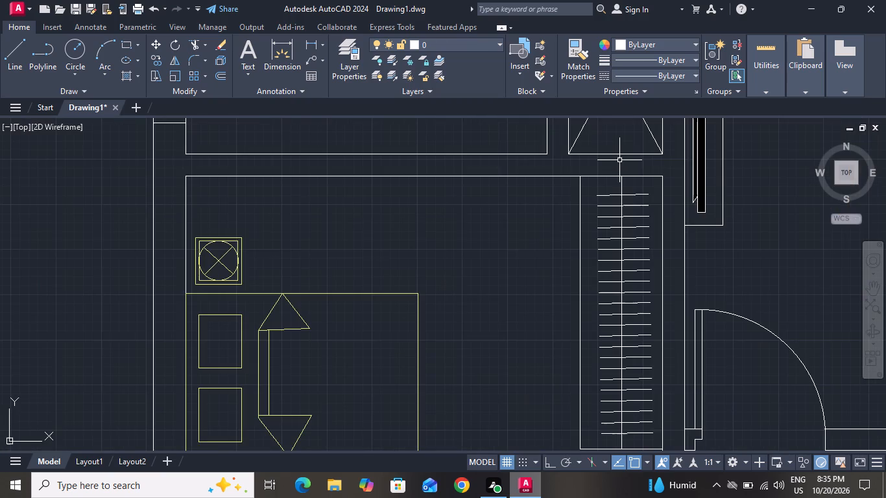
pyautogui.moveTo(654, 185); pyautogui.dragTo(615, 229)
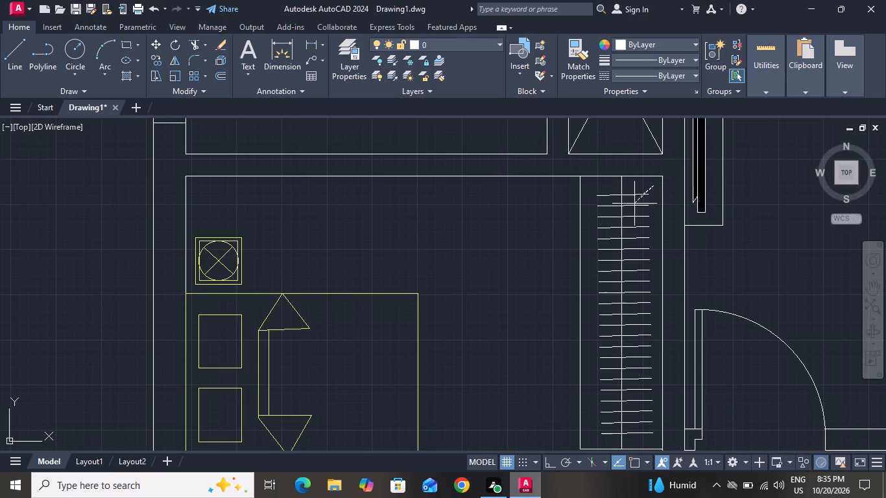
pyautogui.moveTo(615, 229); pyautogui.dragTo(613, 232)
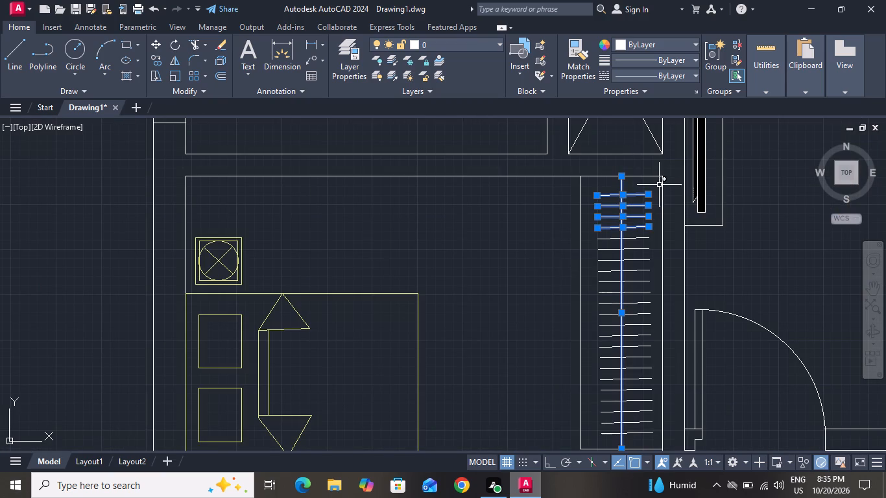
pyautogui.click(656, 185)
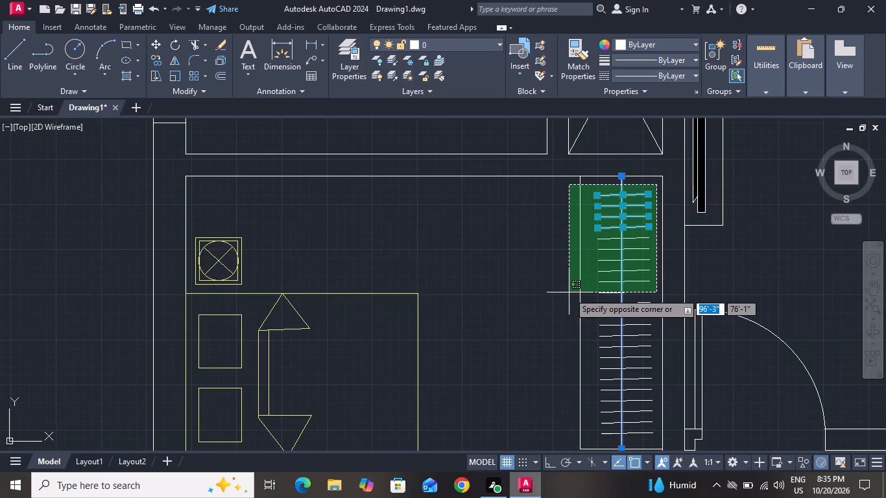
pyautogui.keyDown('ctrl'); pyautogui.scroll(-1, 569, 292); pyautogui.keyUp('ctrl')
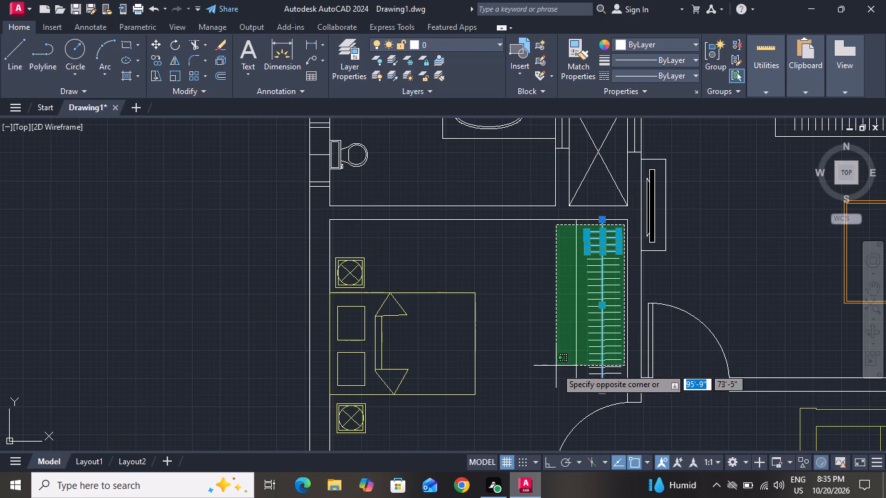
pyautogui.click(553, 394)
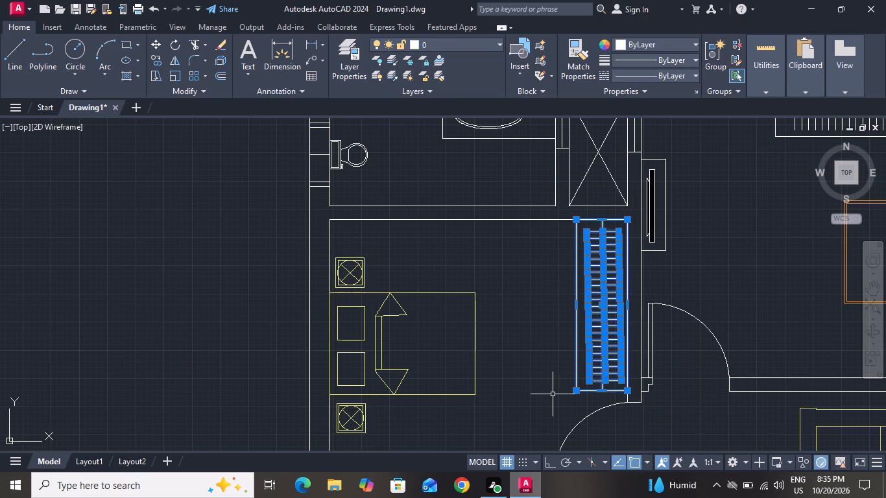
pyautogui.click(665, 43)
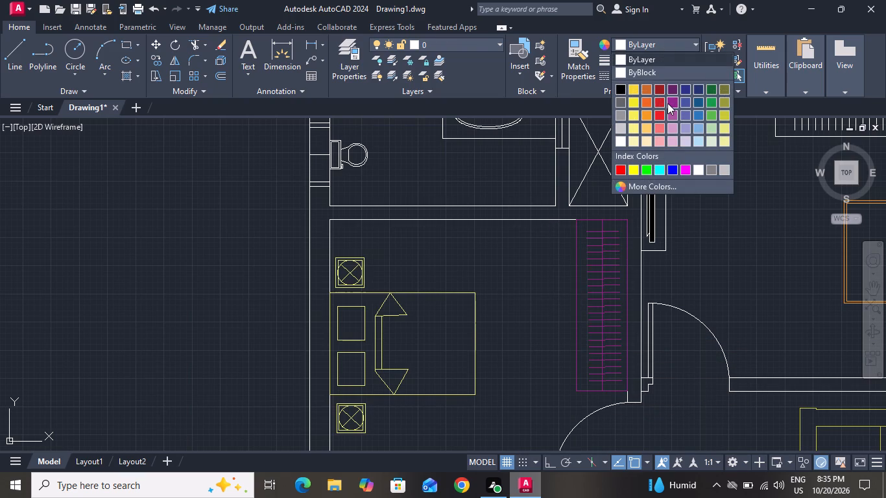
pyautogui.click(643, 172)
pyautogui.press('Escape')
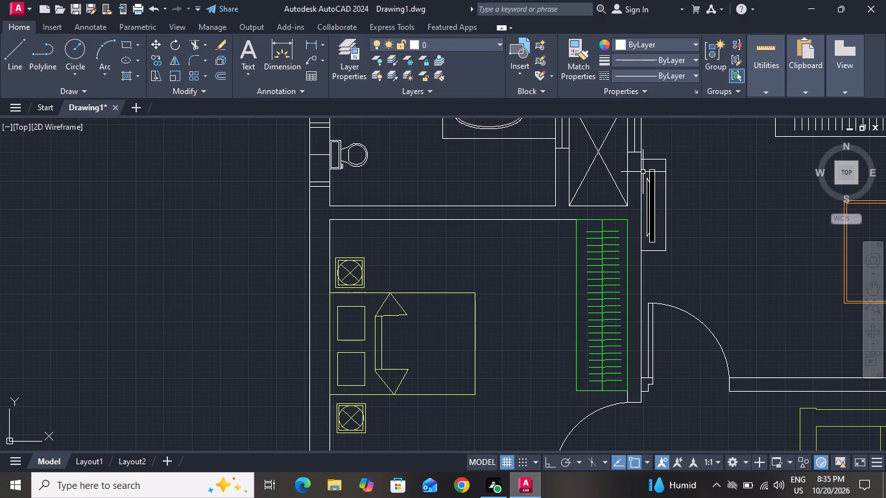
pyautogui.keyDown('ctrl'); pyautogui.scroll(-3, 643, 172); pyautogui.keyUp('ctrl')
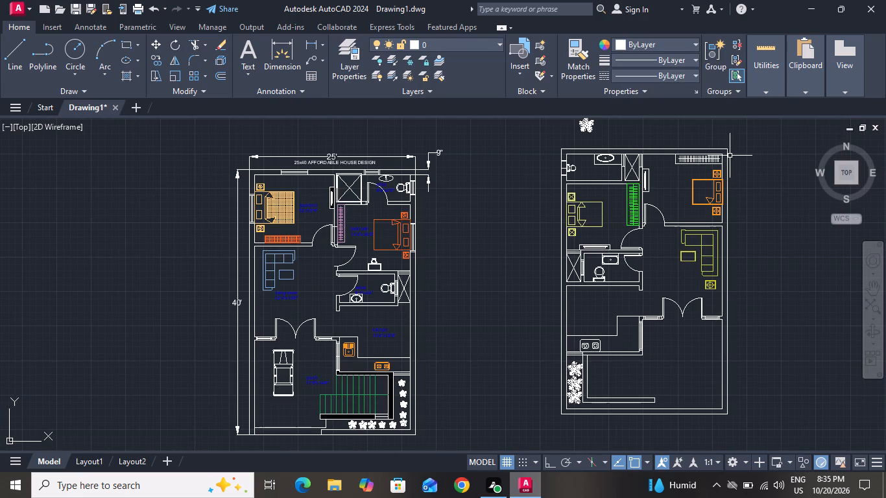
# Change the colour of the upper-right bedroom's wardrobe, including its outline, rail and hanger lines, to 114,116,48.
pyautogui.keyDown('ctrl'); pyautogui.scroll(4, 719, 150); pyautogui.keyUp('ctrl')
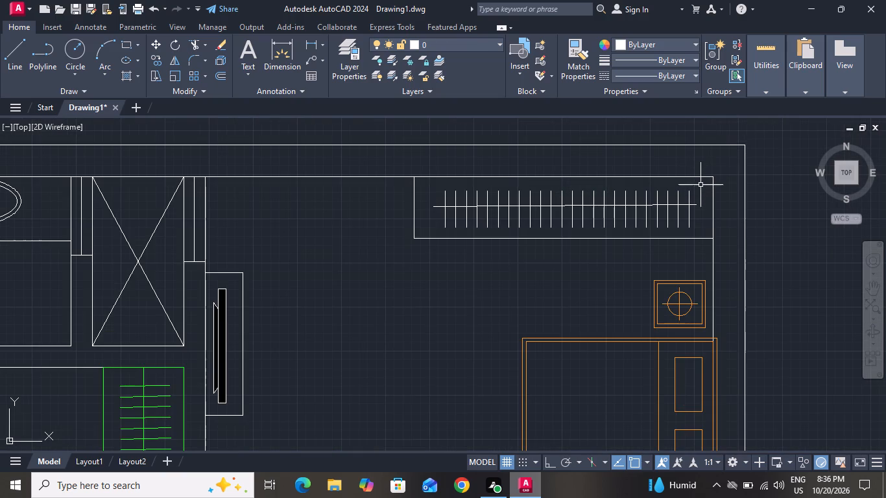
pyautogui.click(700, 191)
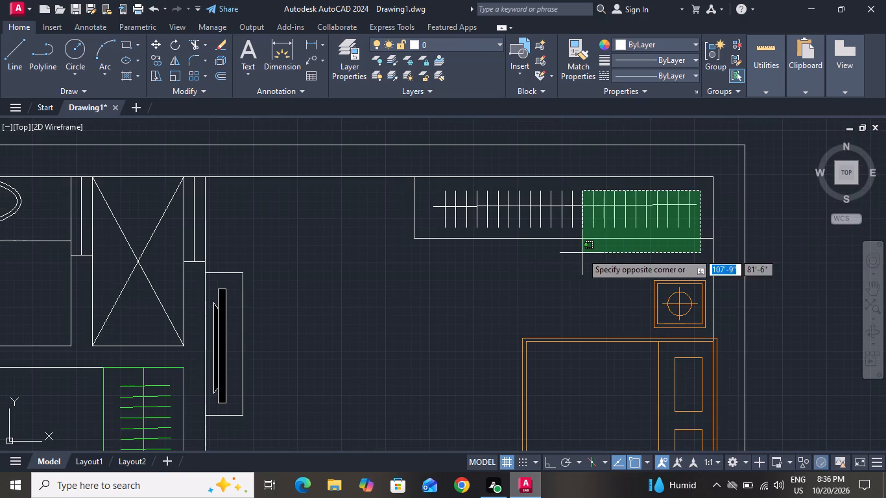
pyautogui.click(376, 294)
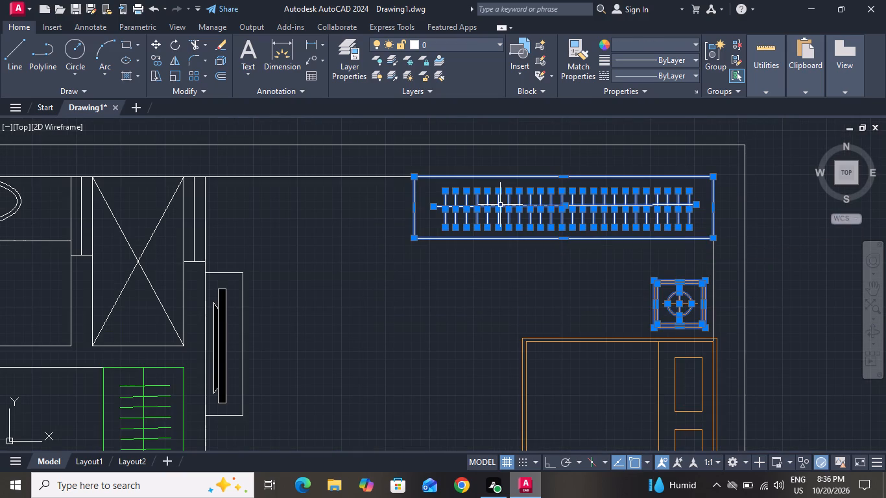
pyautogui.press('Escape')
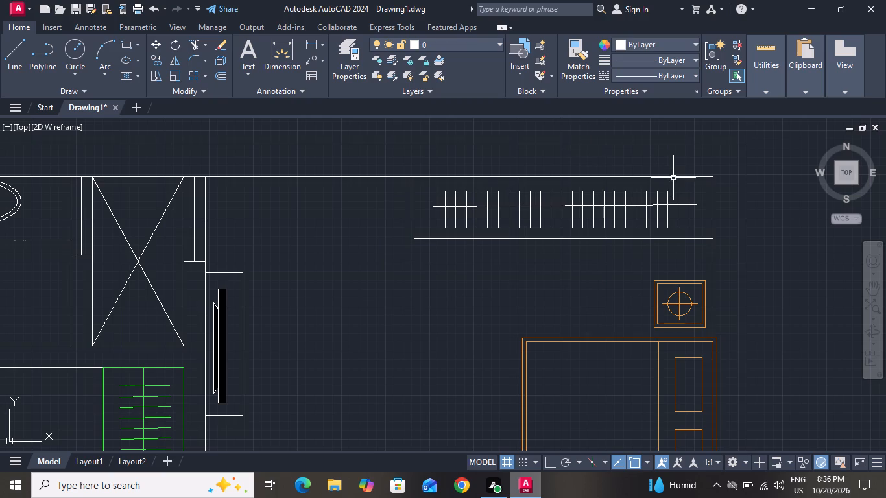
pyautogui.click(702, 185)
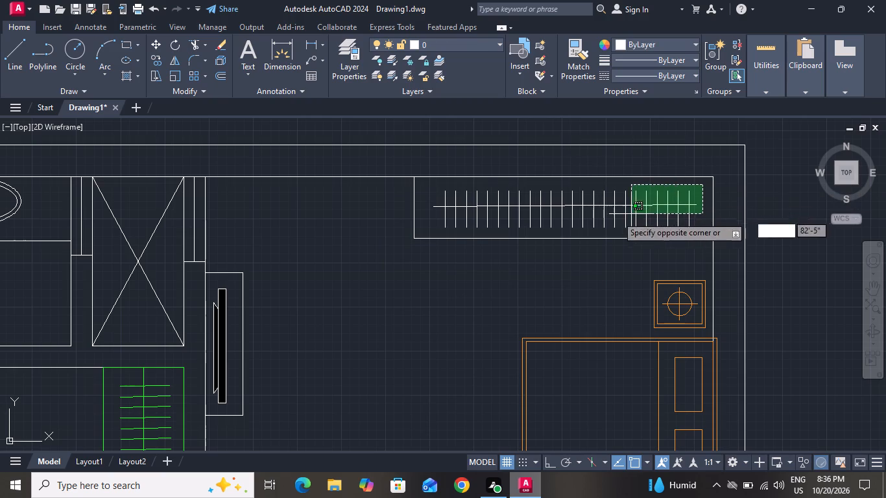
pyautogui.click(398, 265)
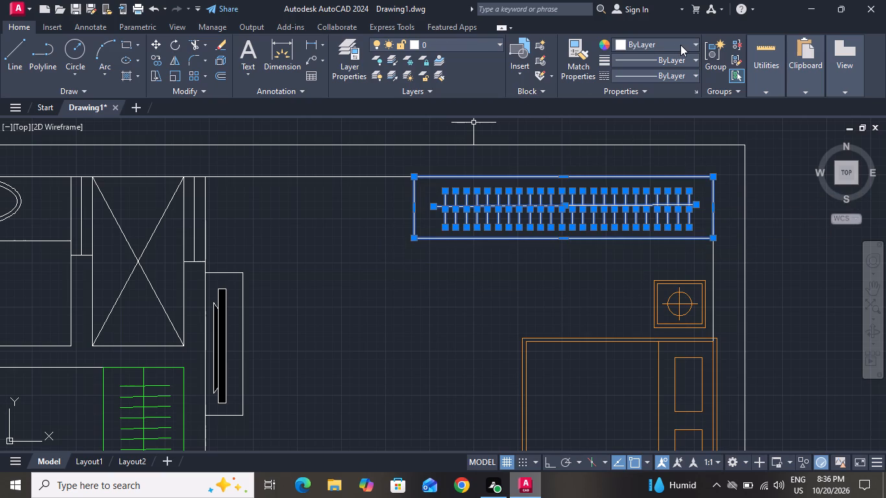
pyautogui.click(680, 45)
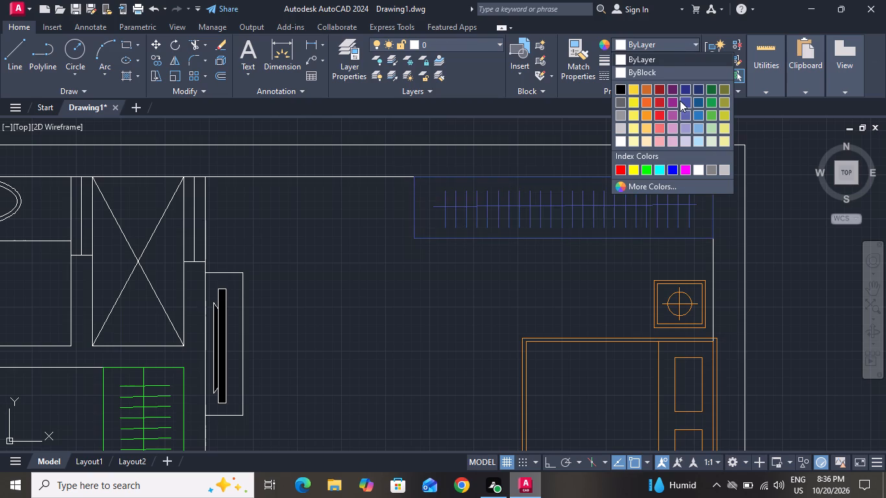
pyautogui.click(726, 88)
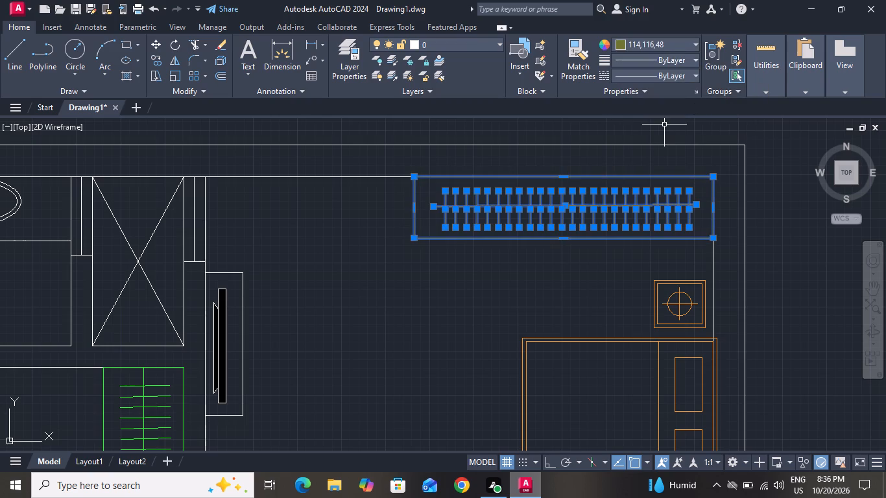
pyautogui.press('Escape')
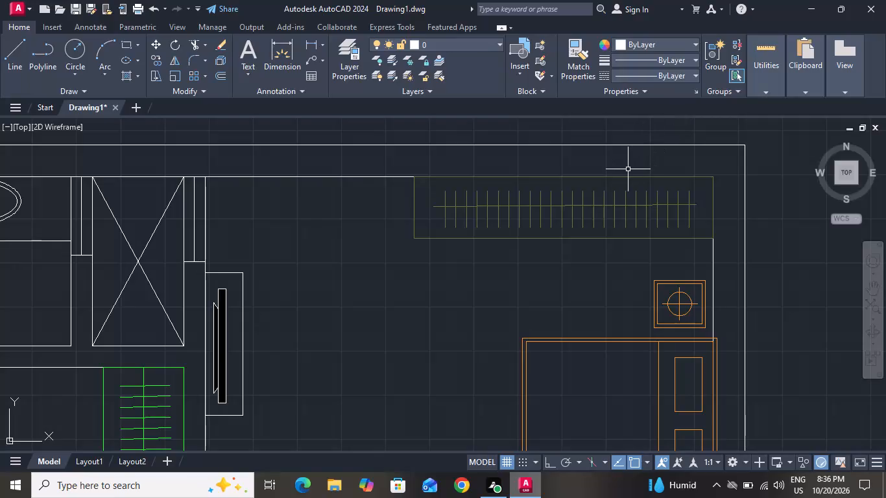
# Draw a vertical line through the upper-left bathroom's window opening, connecting the midpoints of its upper and lower edge lines.
pyautogui.keyDown('ctrl'); pyautogui.scroll(-2, 625, 172); pyautogui.keyUp('ctrl')
pyautogui.keyDown('ctrl'); pyautogui.scroll(1, 625, 172); pyautogui.keyUp('ctrl')
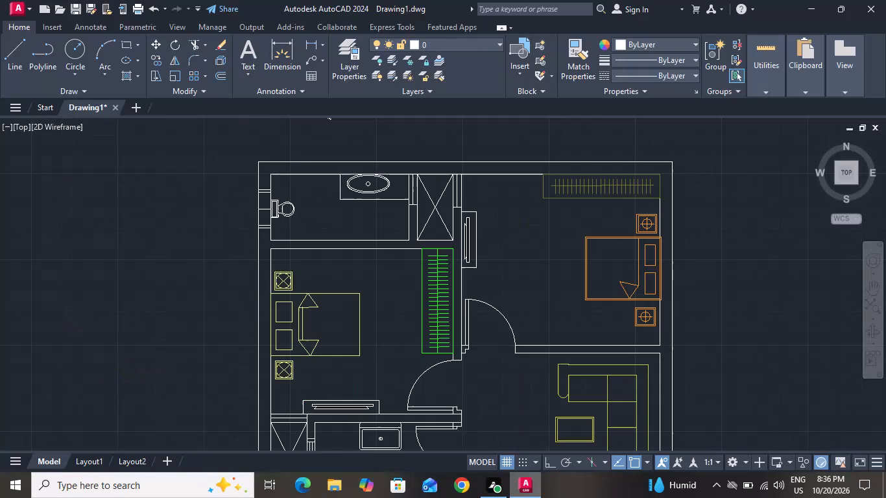
pyautogui.keyDown('ctrl'); pyautogui.scroll(-1, 625, 172); pyautogui.keyUp('ctrl')
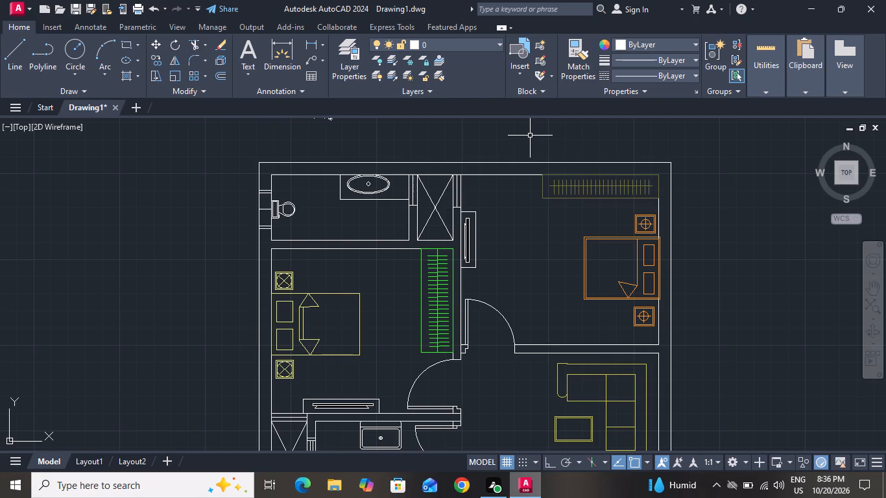
pyautogui.click(4, 64)
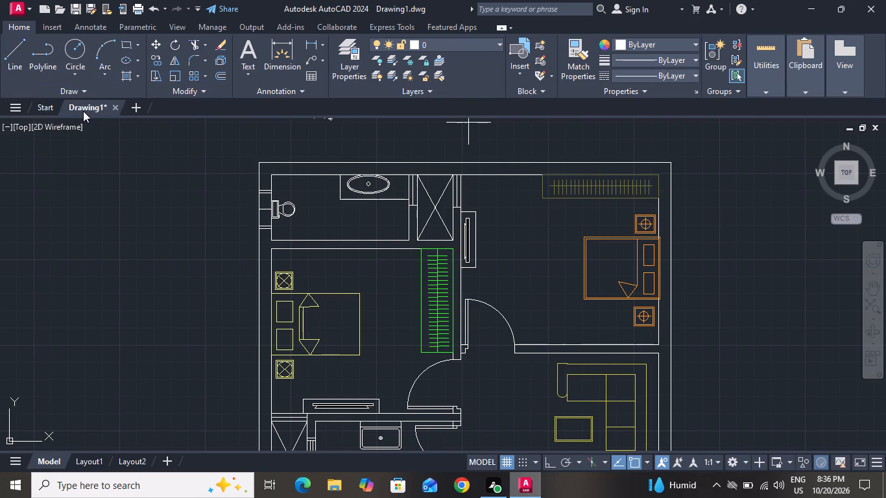
pyautogui.keyDown('ctrl'); pyautogui.scroll(4, 269, 207); pyautogui.keyUp('ctrl')
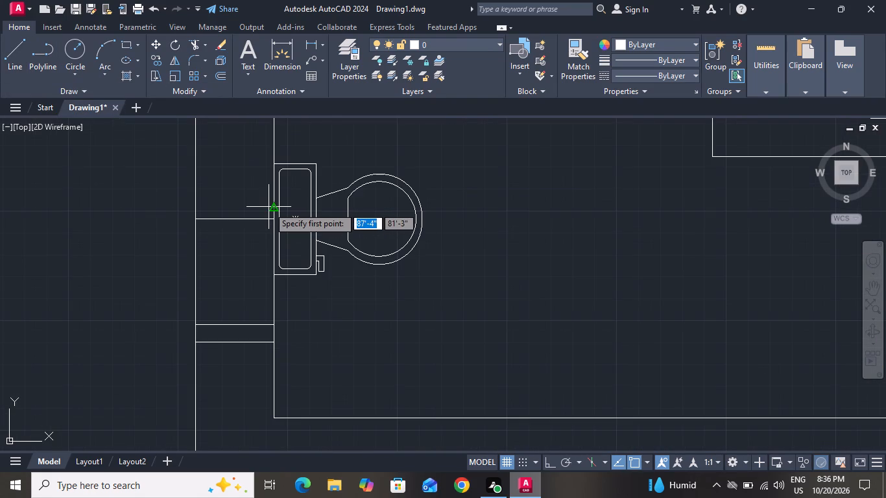
pyautogui.keyDown('ctrl'); pyautogui.scroll(-3, 269, 207); pyautogui.keyUp('ctrl')
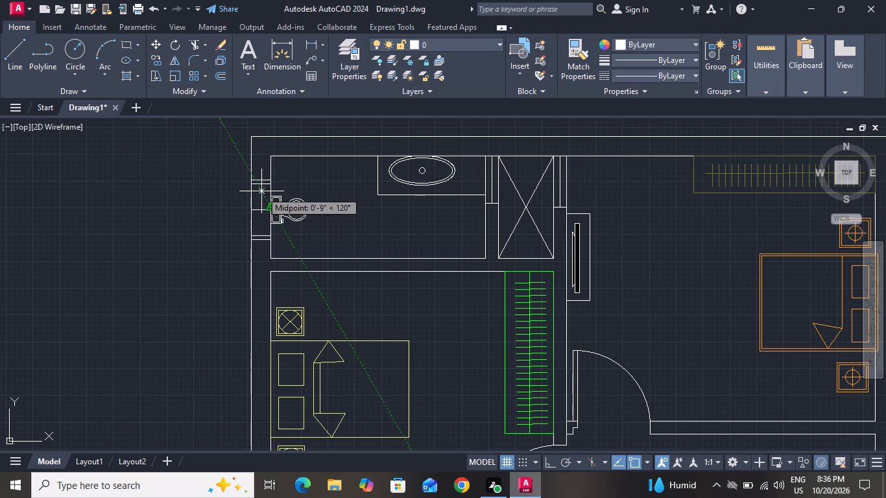
pyautogui.moveTo(261, 188); pyautogui.dragTo(259, 229)
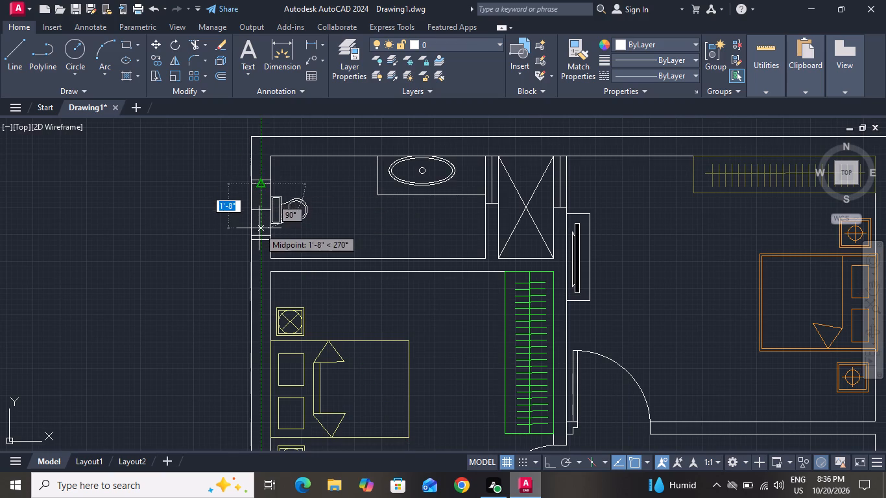
pyautogui.moveTo(259, 229); pyautogui.dragTo(260, 234)
pyautogui.click(260, 234)
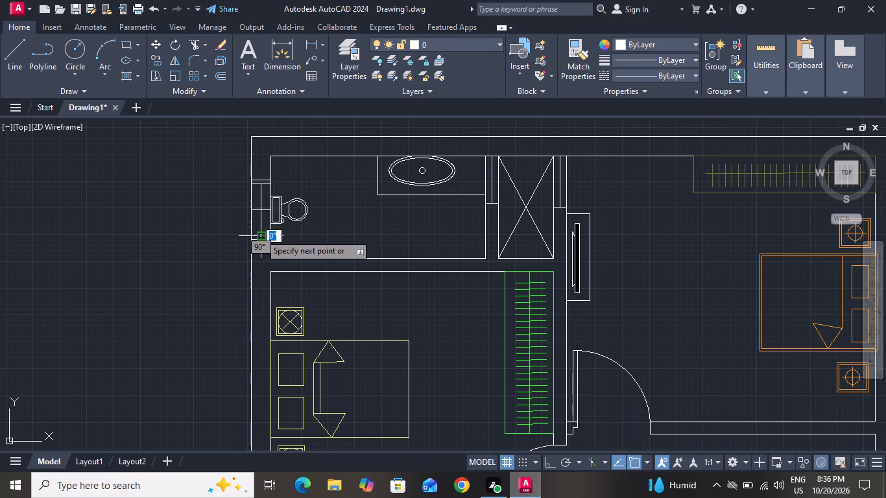
pyautogui.rightClick(260, 234)
pyautogui.click(271, 252)
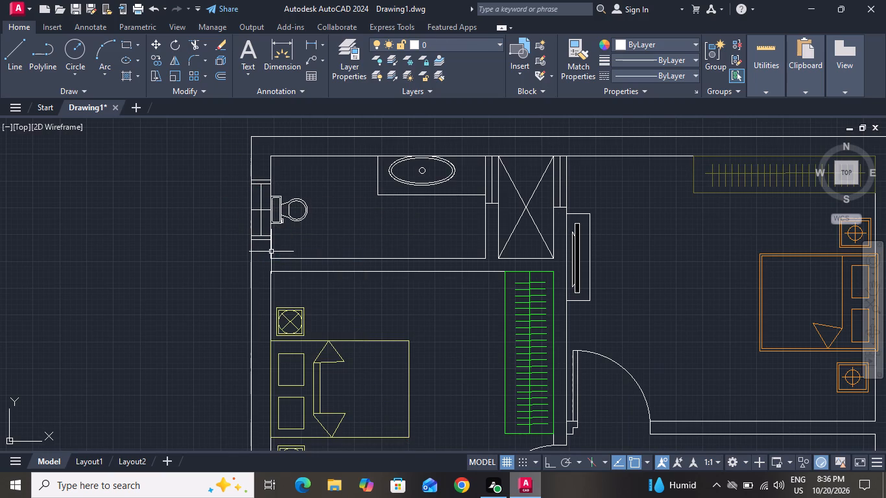
# Offset the bathroom window's vertical centre line by 1" to both sides to form the glazing lines.
pyautogui.write('o 1')
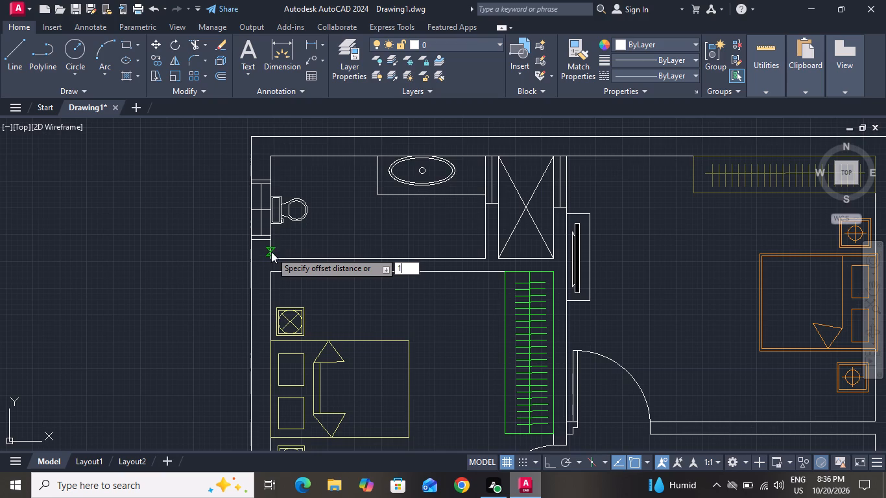
pyautogui.hotkey('shift', '"')
pyautogui.press('Return')
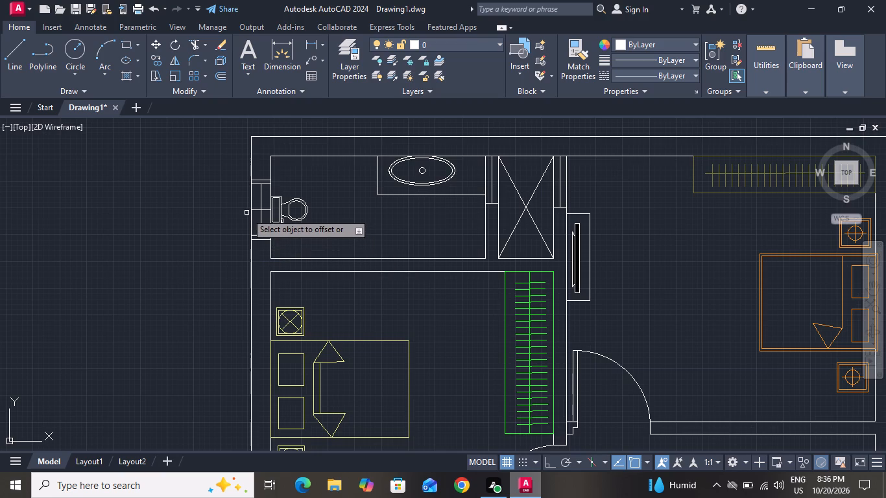
pyautogui.keyDown('ctrl'); pyautogui.scroll(3, 246, 213); pyautogui.keyUp('ctrl')
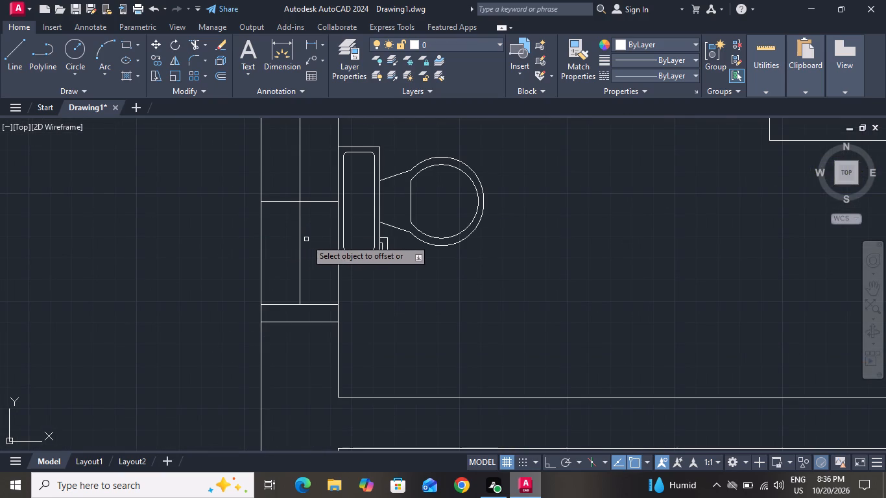
pyautogui.click(300, 239)
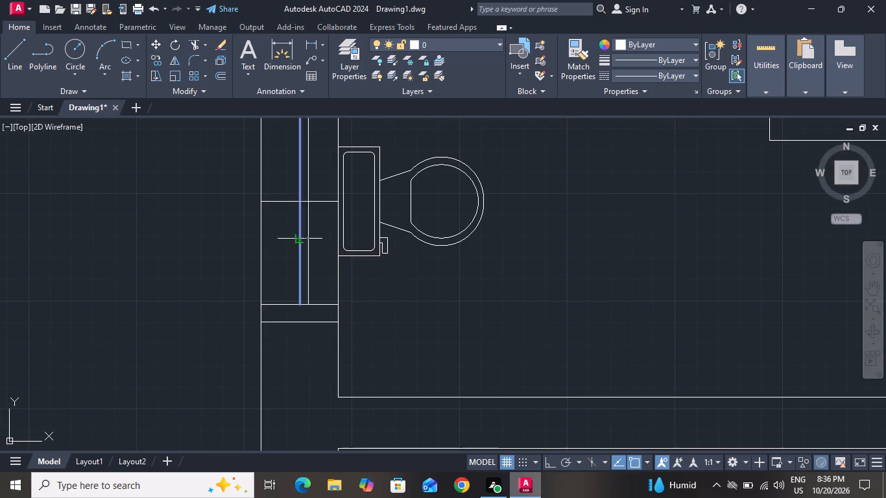
pyautogui.moveTo(336, 238); pyautogui.dragTo(300, 244)
pyautogui.click(300, 244)
pyautogui.click(276, 248)
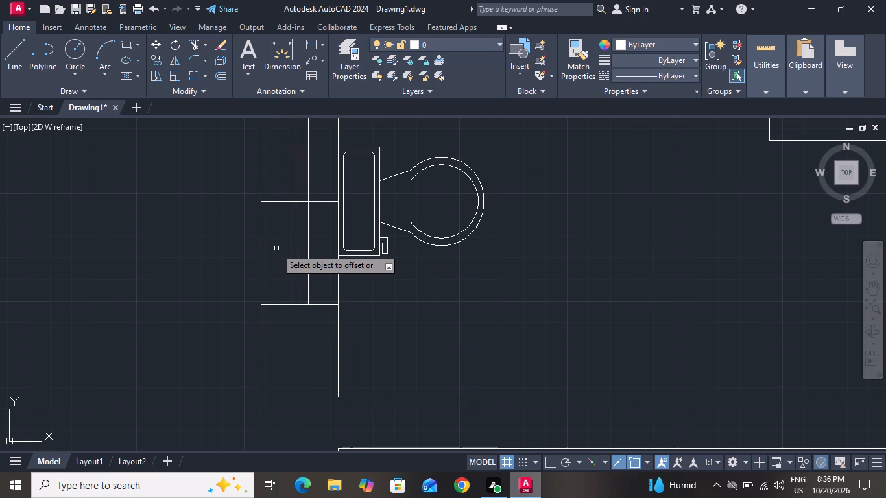
pyautogui.rightClick(285, 222)
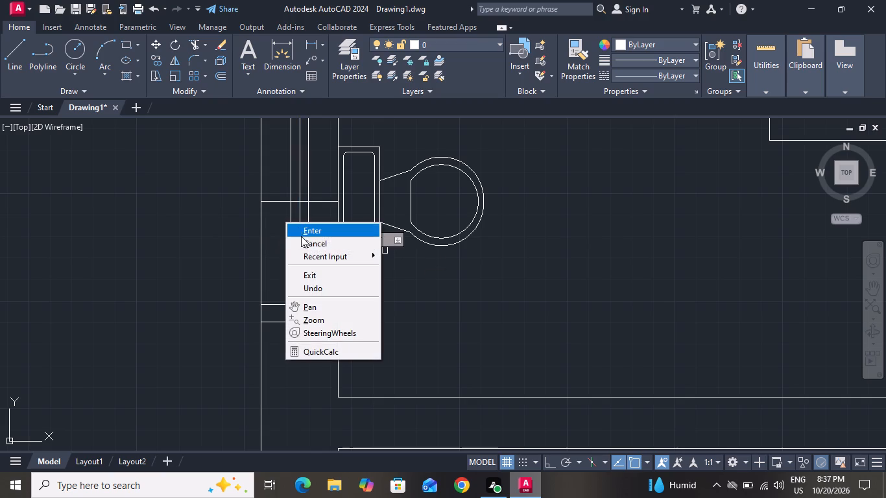
pyautogui.click(302, 240)
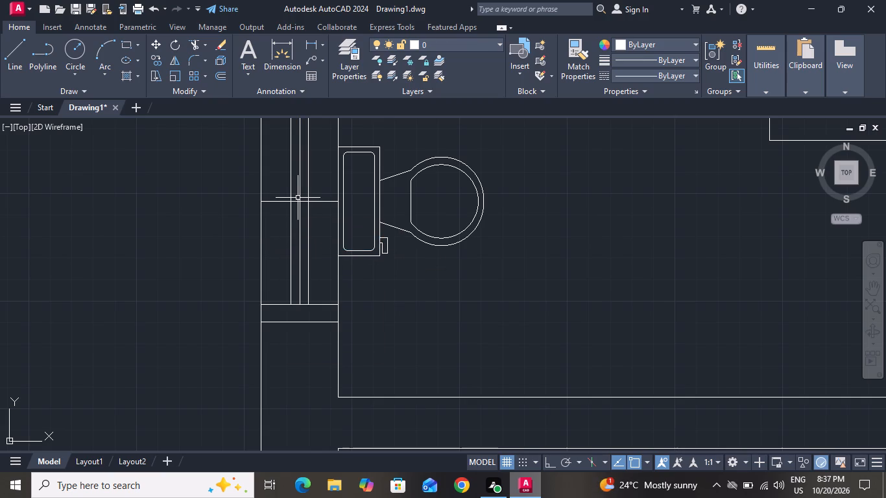
# Delete the bathroom window's vertical centre line and the horizontal line crossing the middle of its opening.
pyautogui.keyDown('ctrl'); pyautogui.scroll(2, 298, 196); pyautogui.keyUp('ctrl')
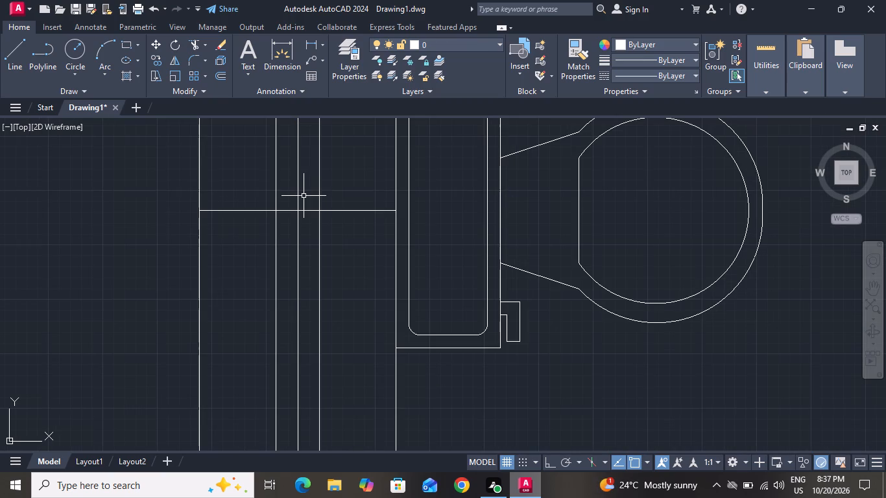
pyautogui.click(306, 196)
pyautogui.click(287, 223)
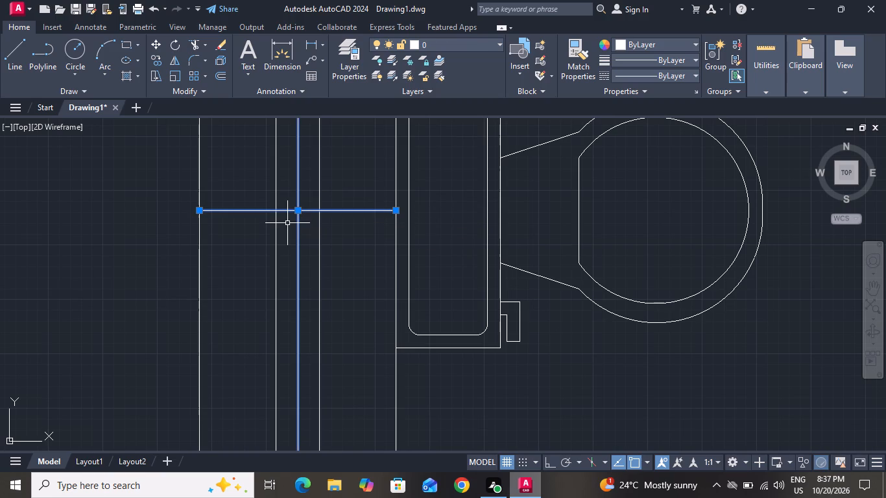
pyautogui.press('Delete')
pyautogui.keyDown('ctrl'); pyautogui.scroll(-7, 287, 223); pyautogui.keyUp('ctrl')
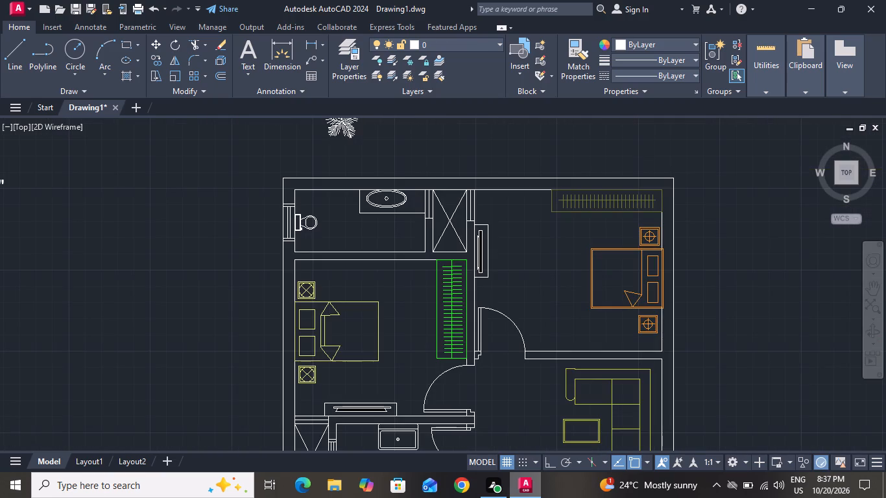
pyautogui.keyDown('ctrl'); pyautogui.scroll(-2, 287, 223); pyautogui.keyUp('ctrl')
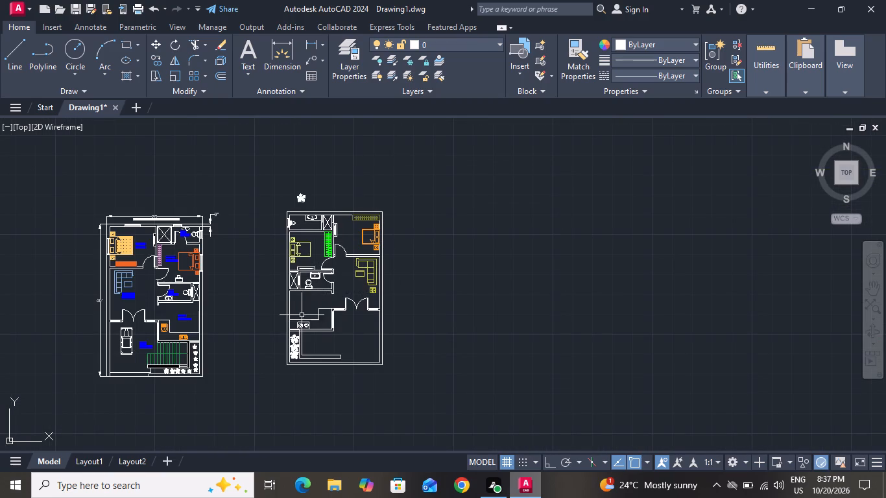
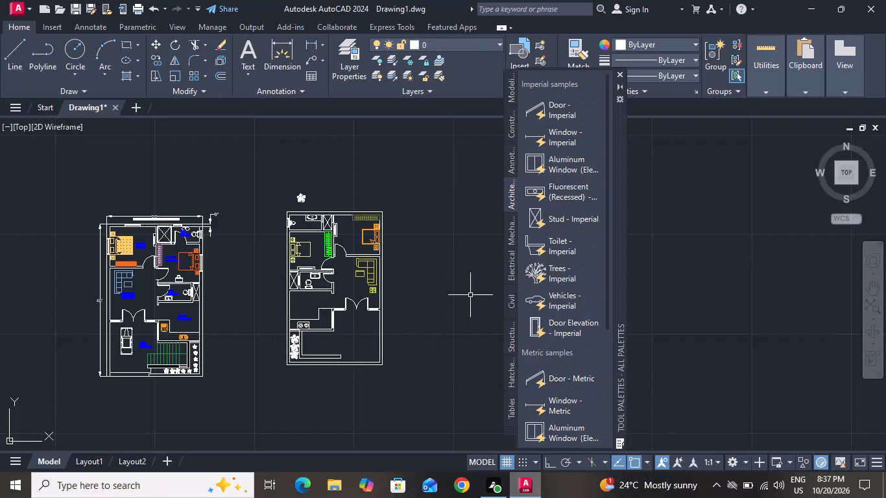
# Insert the Vehicles - Imperial block beside the second floor plan and set it to the Sedan (Top) view.
pyautogui.moveTo(532, 306); pyautogui.dragTo(439, 346)
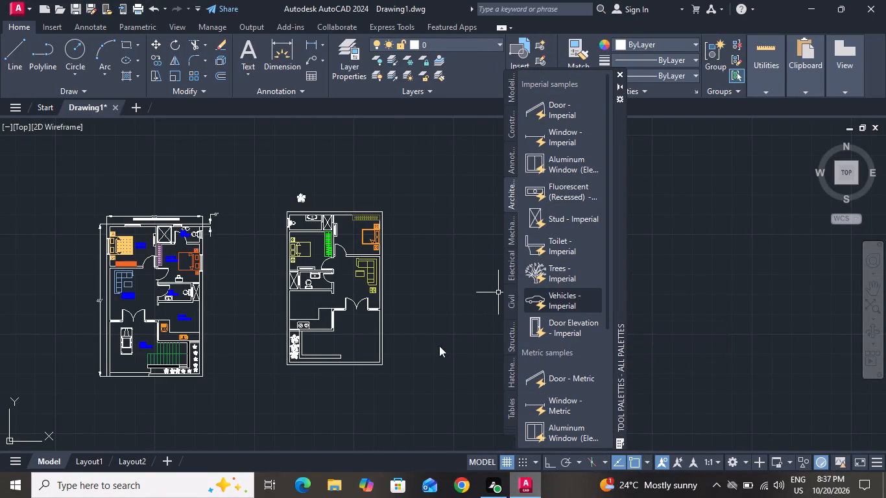
pyautogui.moveTo(439, 346); pyautogui.dragTo(427, 351)
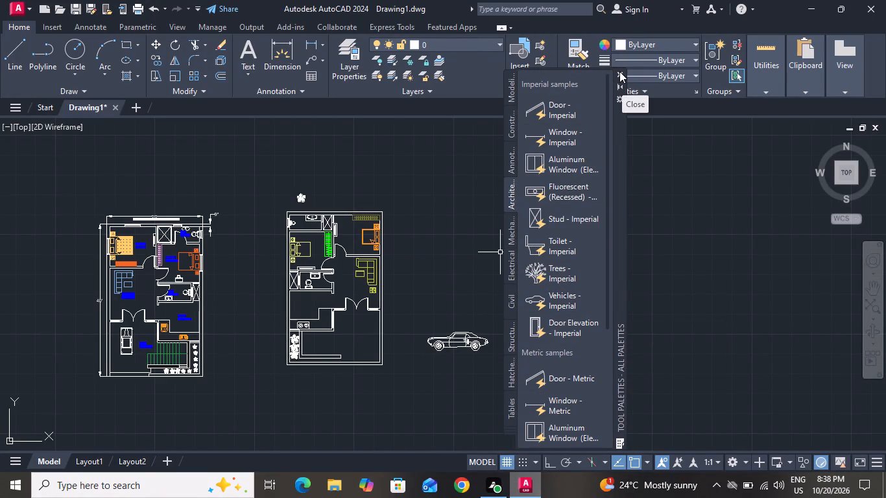
pyautogui.click(619, 71)
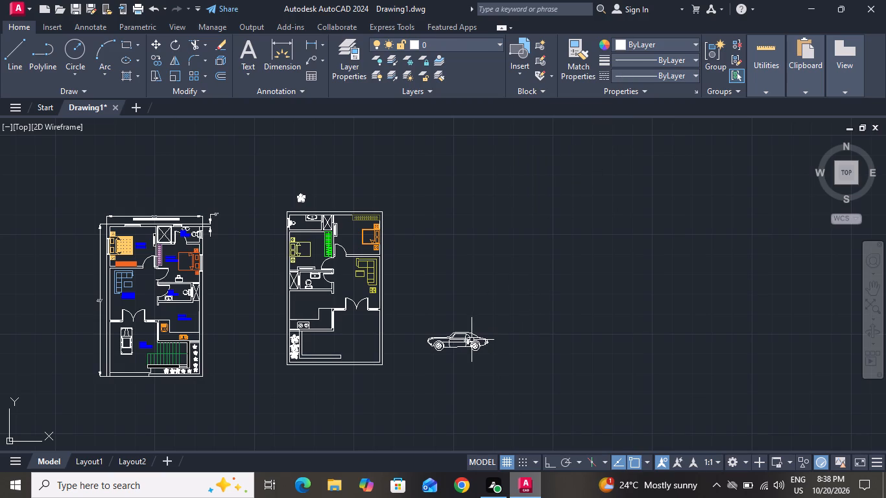
pyautogui.click(472, 340)
pyautogui.click(424, 355)
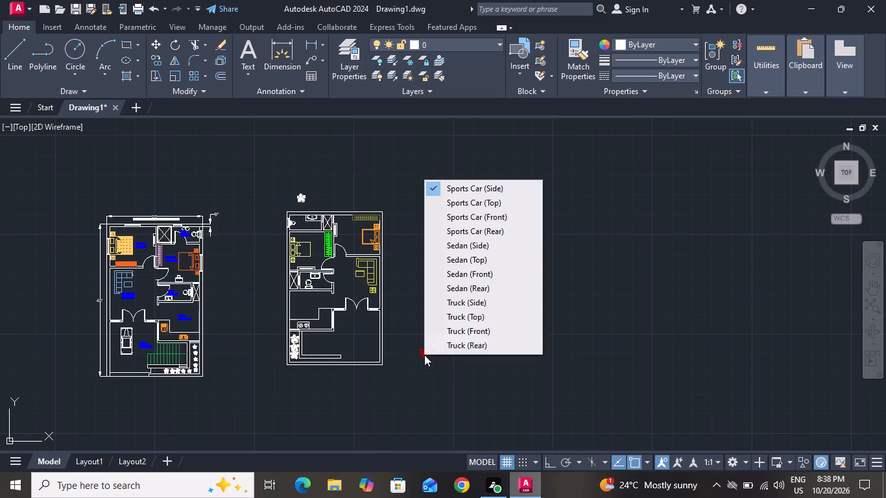
pyautogui.click(456, 261)
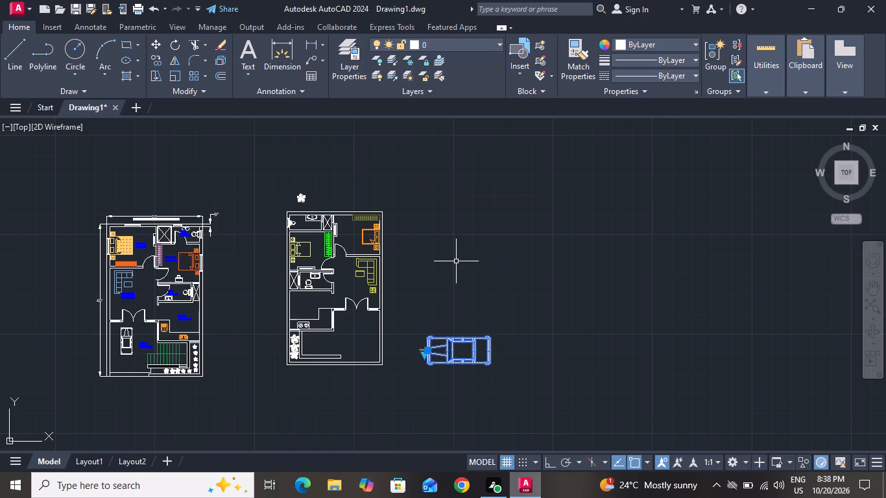
# Rotate the sedan 90° with orthogonal tracking so that it stands vertically with its front facing up.
pyautogui.click(176, 44)
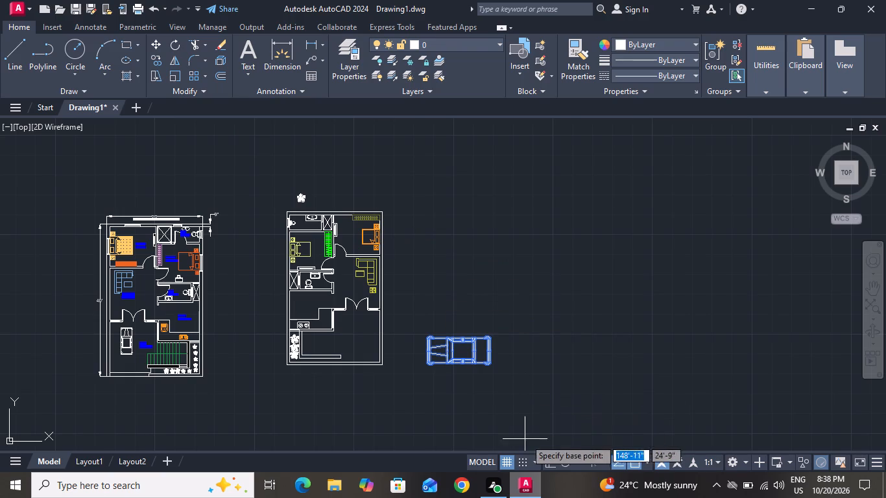
pyautogui.click(544, 460)
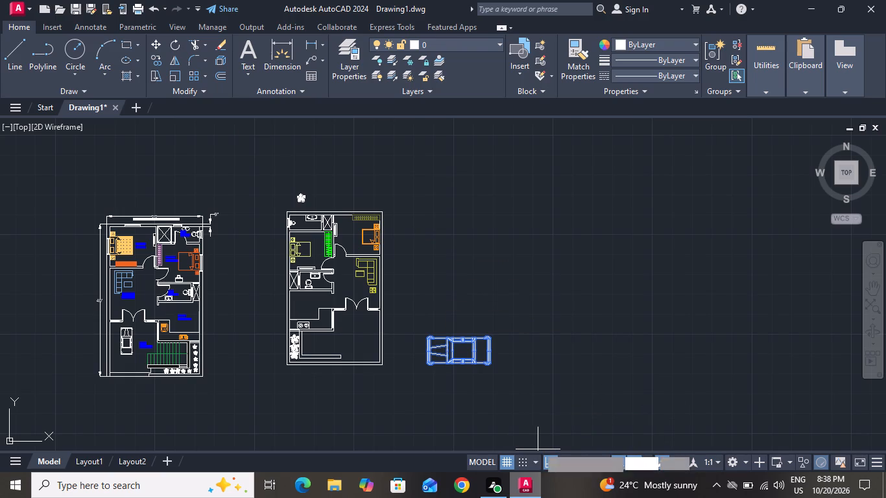
pyautogui.moveTo(488, 337); pyautogui.dragTo(485, 353)
pyautogui.click(485, 353)
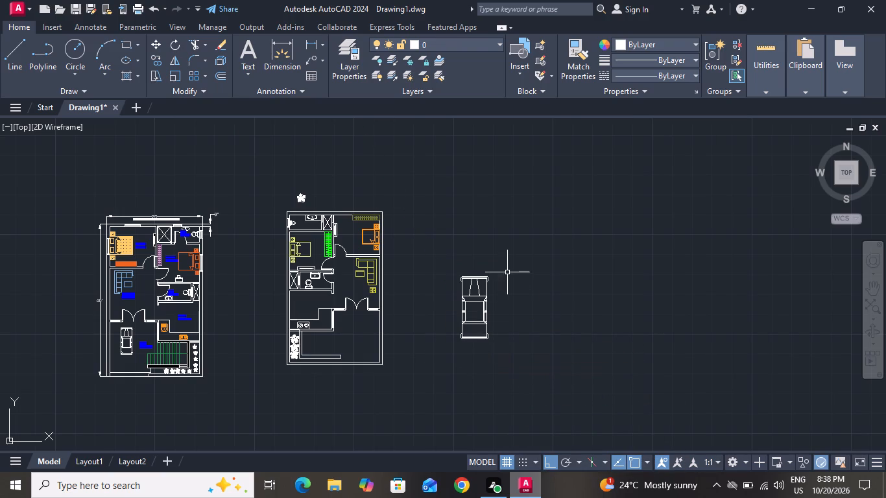
# Scale the sedan down about its centre to roughly two thirds of its size.
pyautogui.click(507, 267)
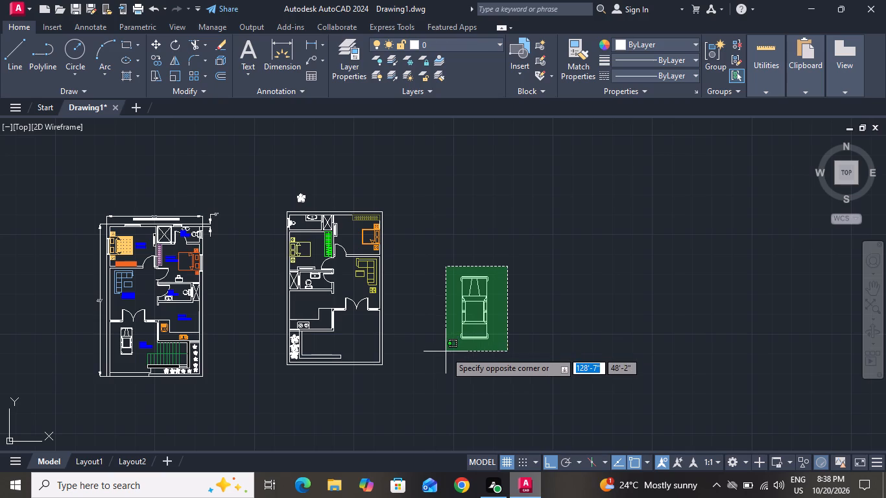
pyautogui.click(445, 352)
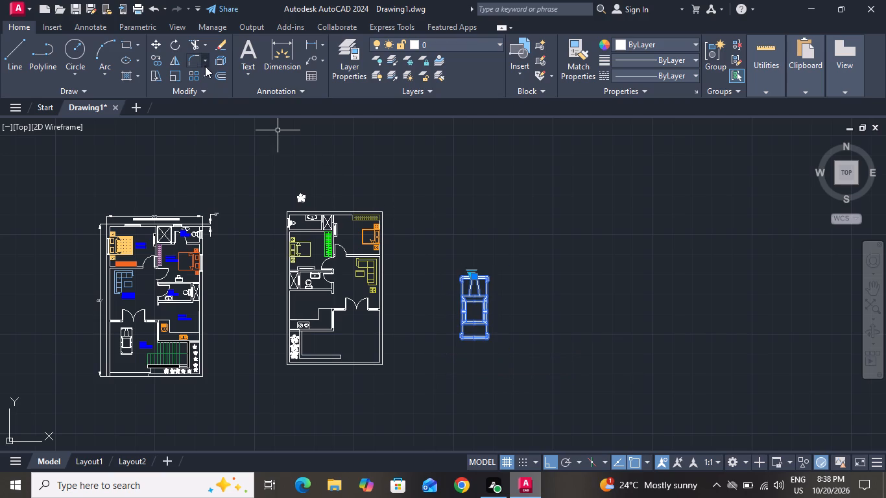
pyautogui.click(176, 75)
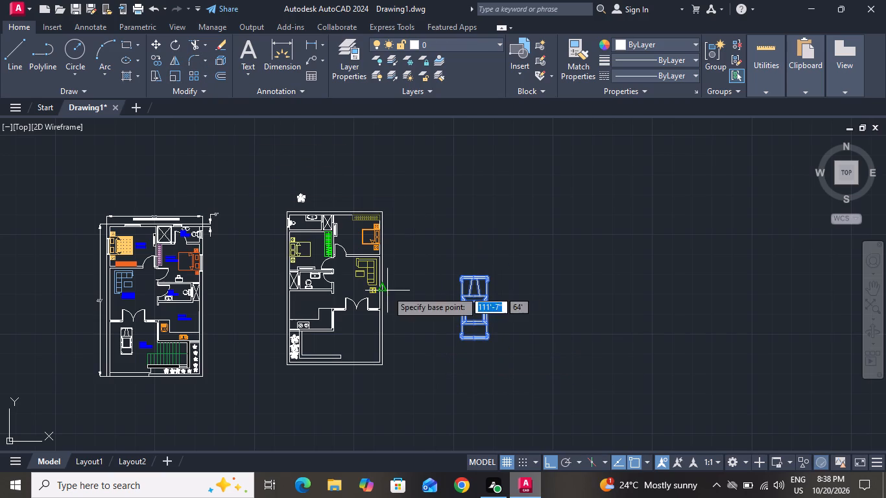
pyautogui.click(474, 313)
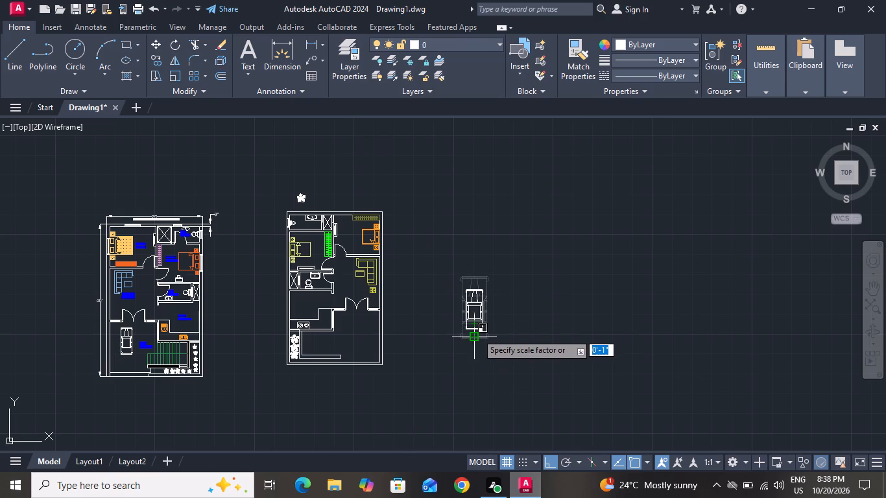
pyautogui.click(477, 333)
# Turn off orthogonal tracking and move the sedan into the second plan's open area just below the double door.
pyautogui.click(509, 281)
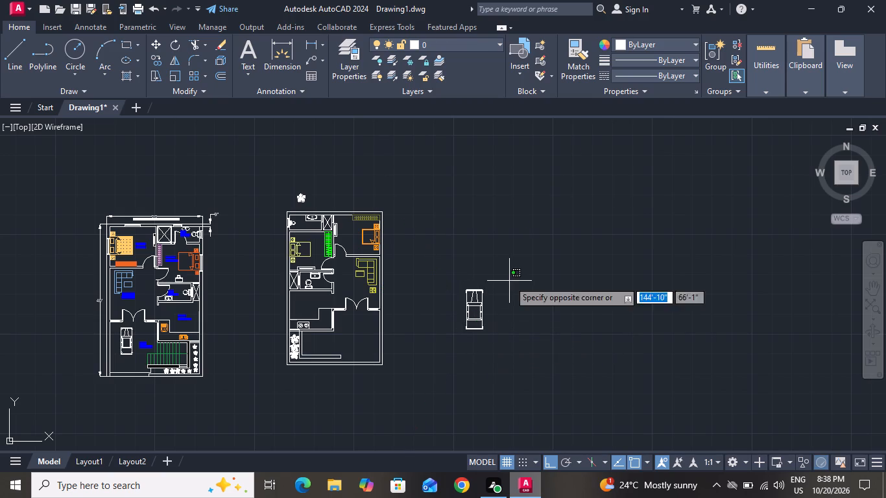
pyautogui.click(442, 354)
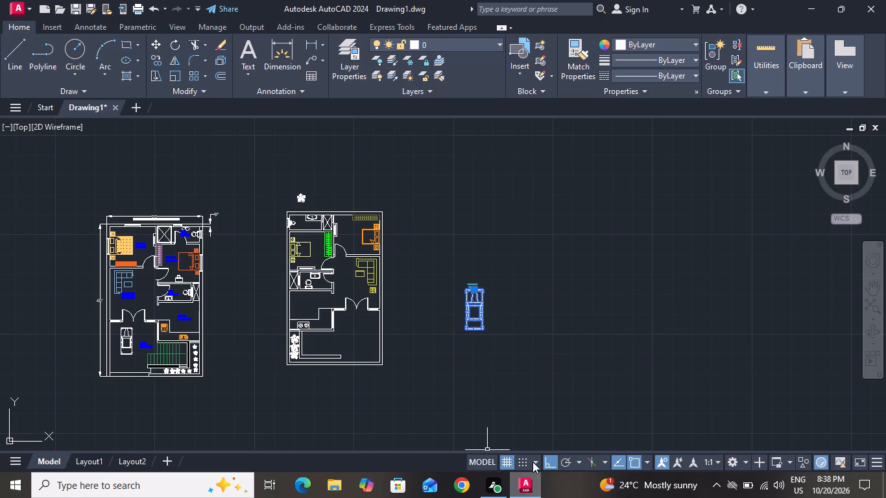
pyautogui.click(542, 462)
pyautogui.click(547, 462)
pyautogui.click(149, 45)
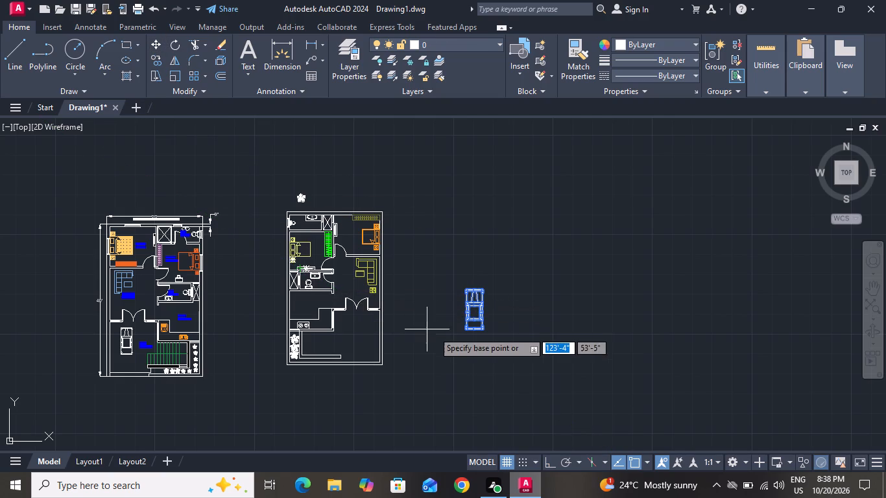
pyautogui.click(476, 317)
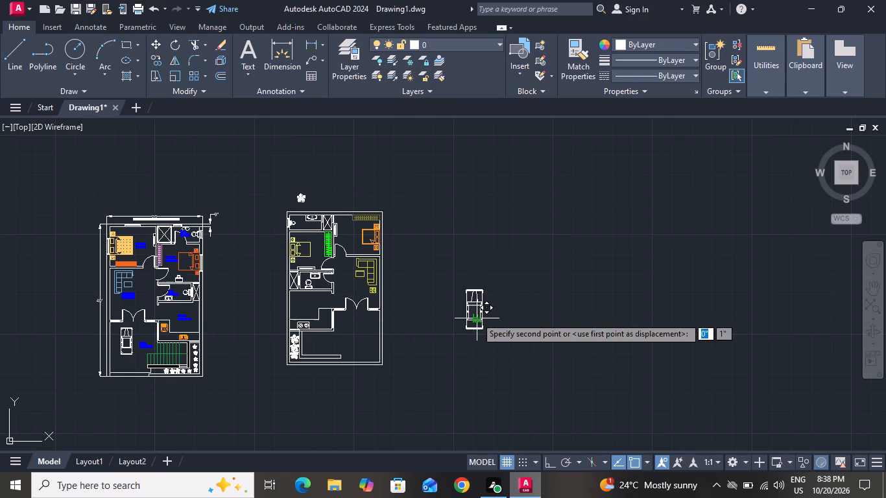
pyautogui.click(361, 344)
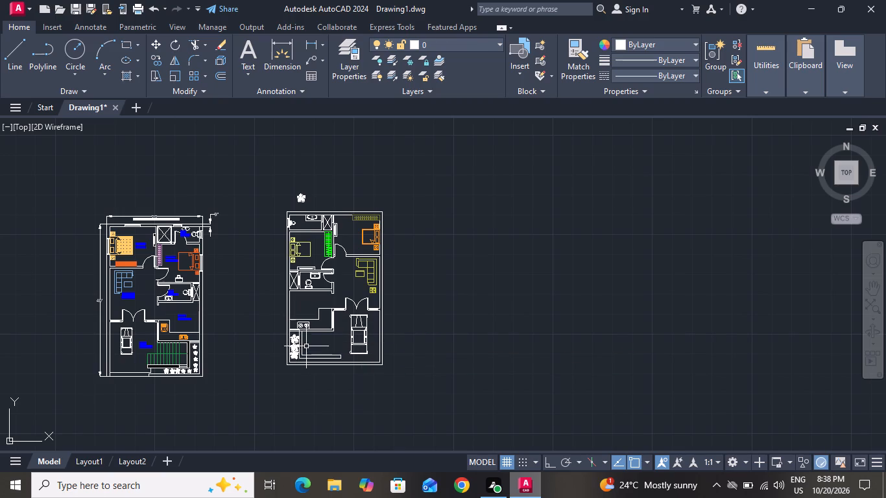
# Offset the inner vertical line of the low wall beside the plants by 2' toward the car as the first stair line.
pyautogui.keyDown('ctrl'); pyautogui.scroll(3, 310, 355); pyautogui.keyUp('ctrl')
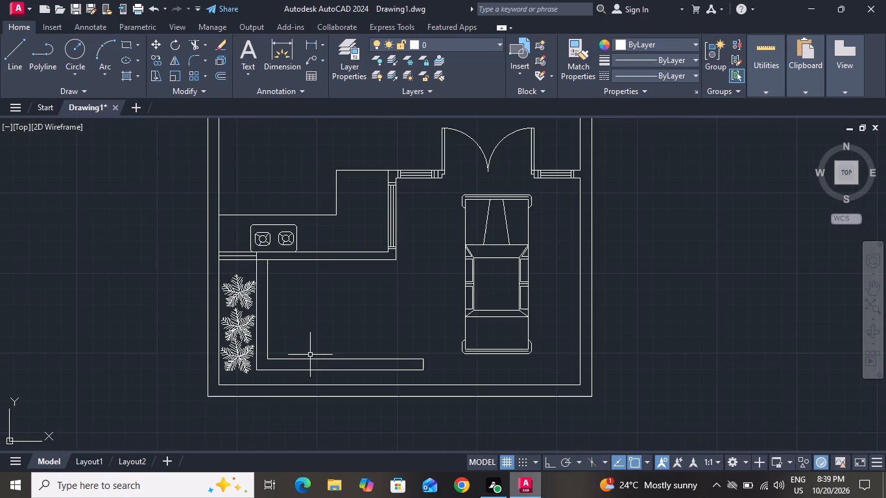
pyautogui.press('o')
pyautogui.press('space')
pyautogui.write("2'")
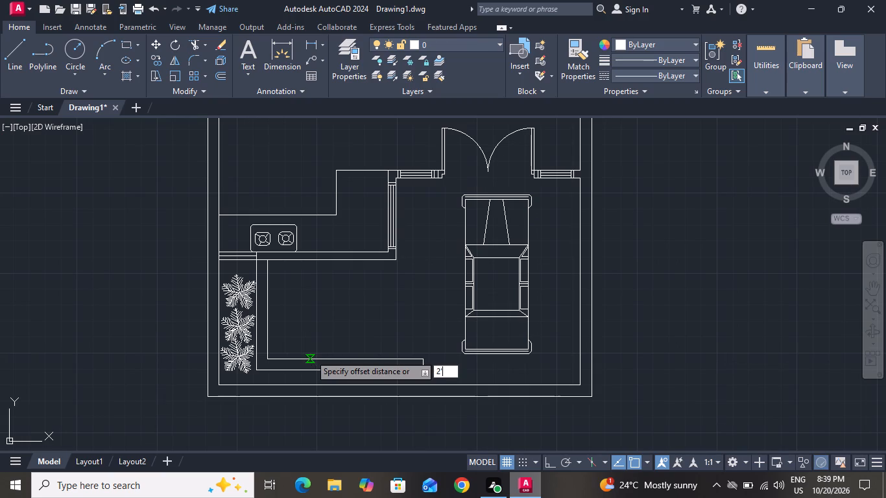
pyautogui.press('space')
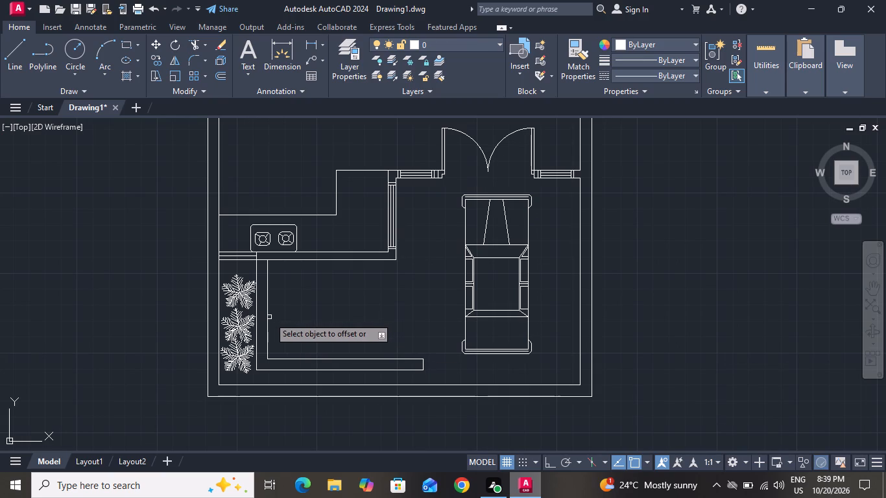
pyautogui.click(267, 318)
pyautogui.click(305, 318)
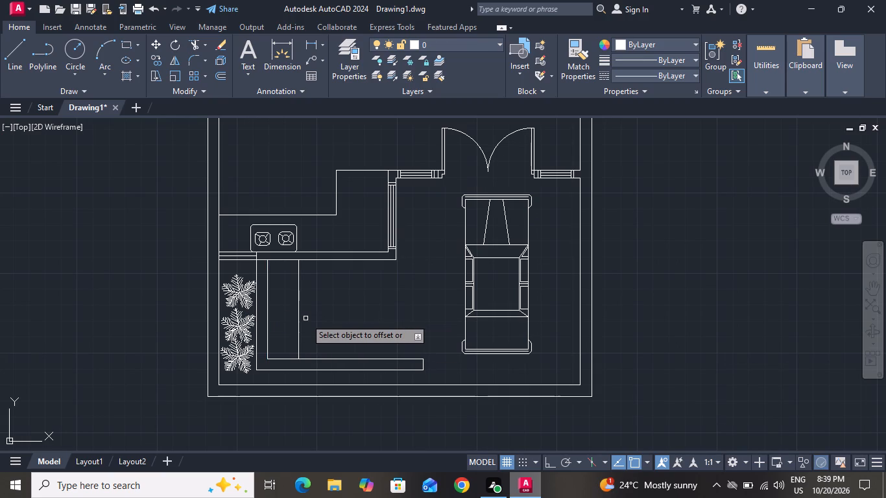
pyautogui.rightClick(305, 318)
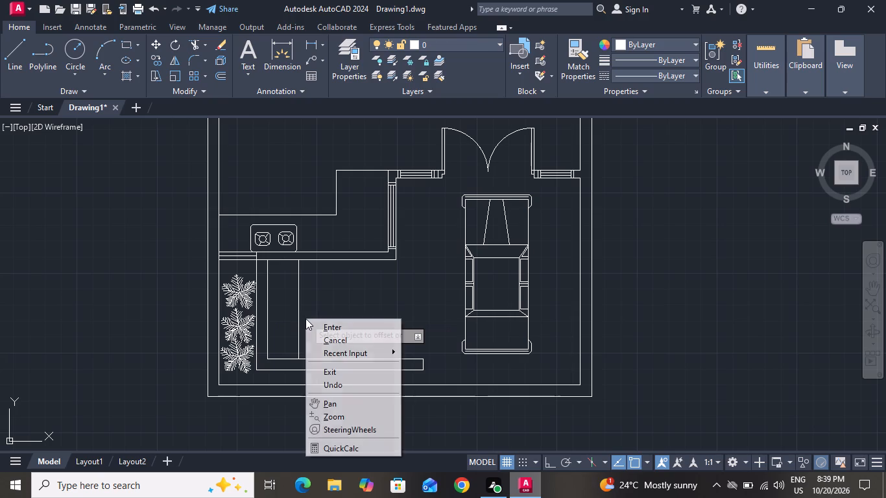
pyautogui.click(324, 345)
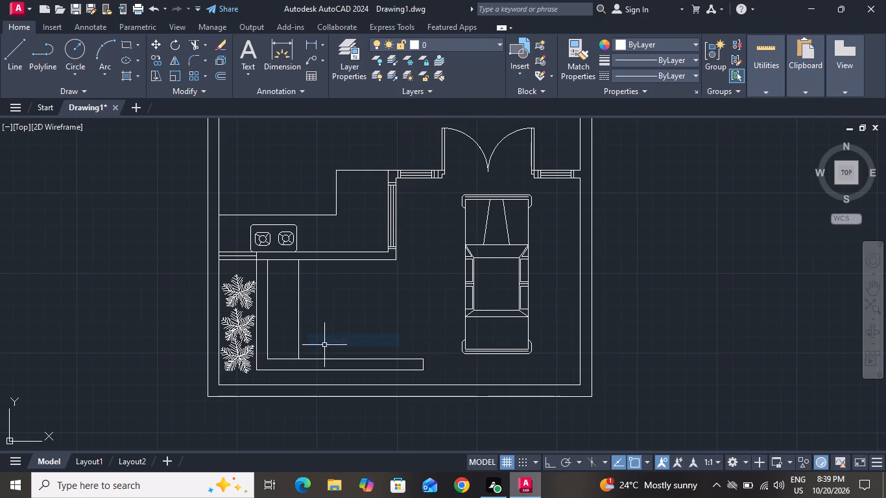
# Offset the first stair line by 10" toward the car five times in succession, each from the newest line.
pyautogui.write('o 10"')
pyautogui.press('Return')
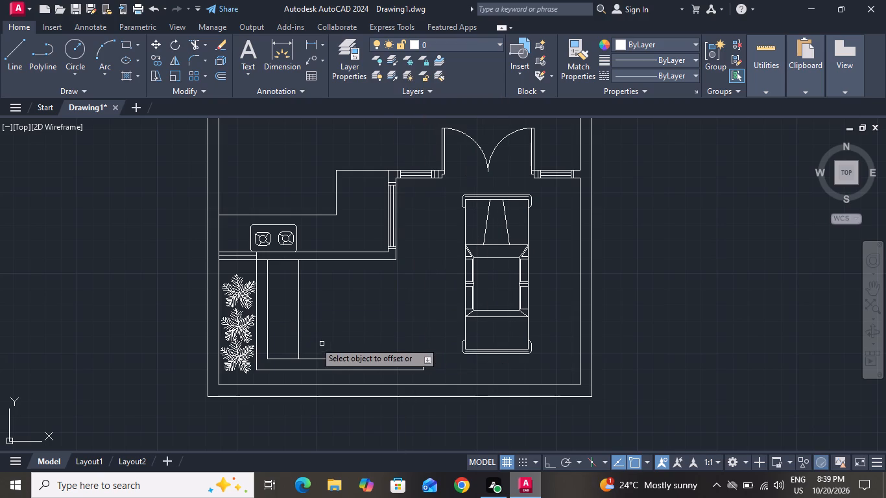
pyautogui.click(298, 331)
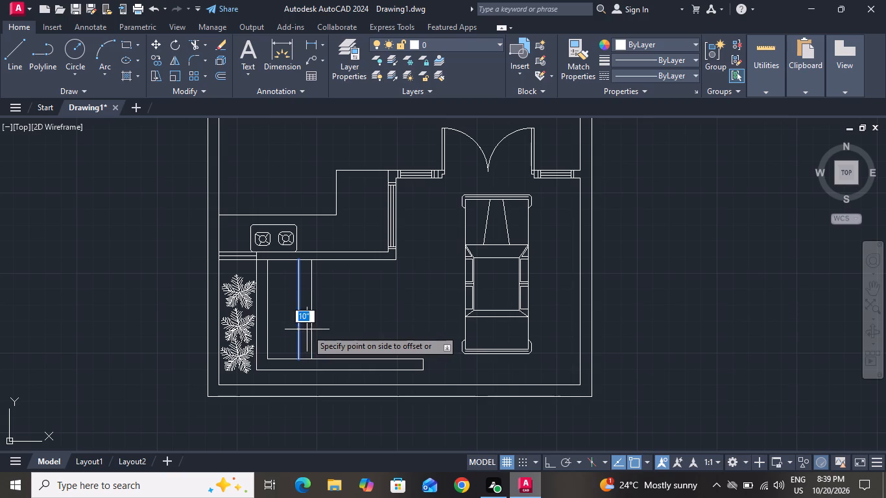
pyautogui.click(307, 329)
pyautogui.click(310, 327)
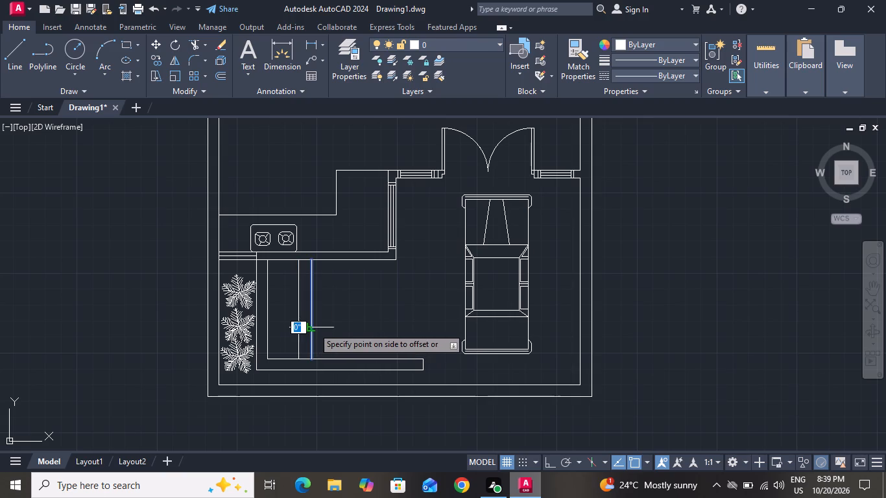
pyautogui.click(320, 327)
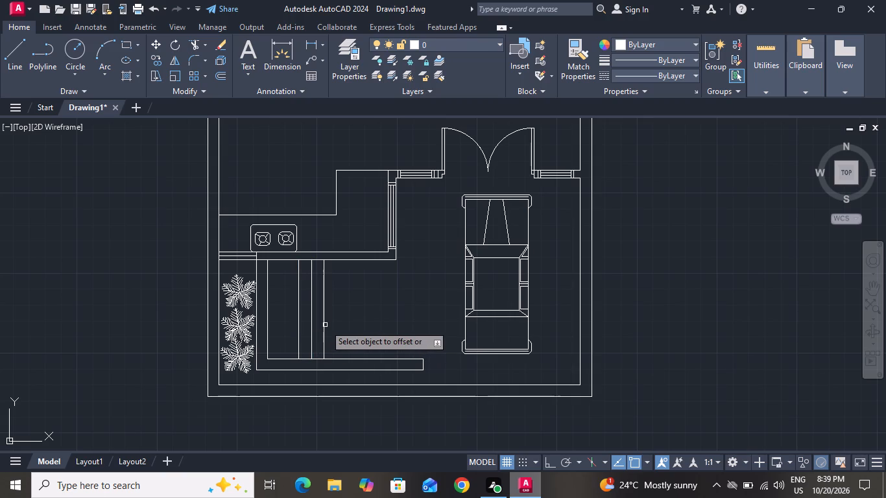
pyautogui.click(325, 325)
pyautogui.click(349, 324)
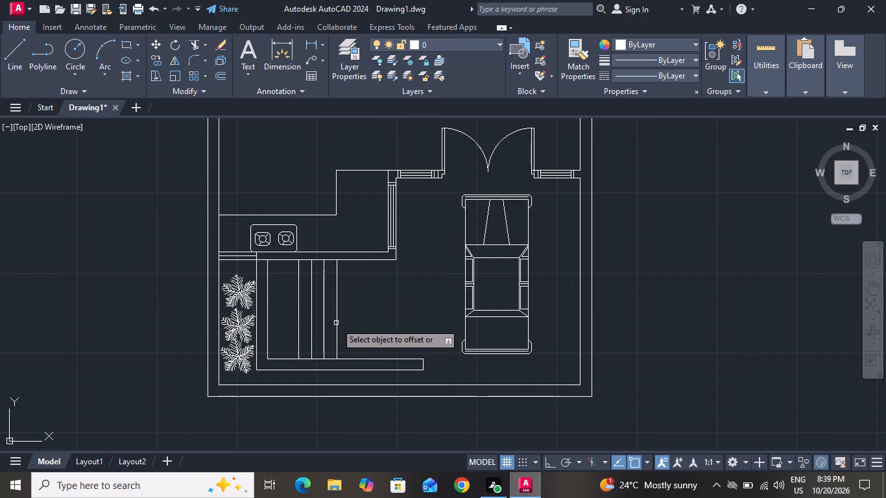
pyautogui.click(336, 323)
pyautogui.click(361, 322)
pyautogui.click(349, 321)
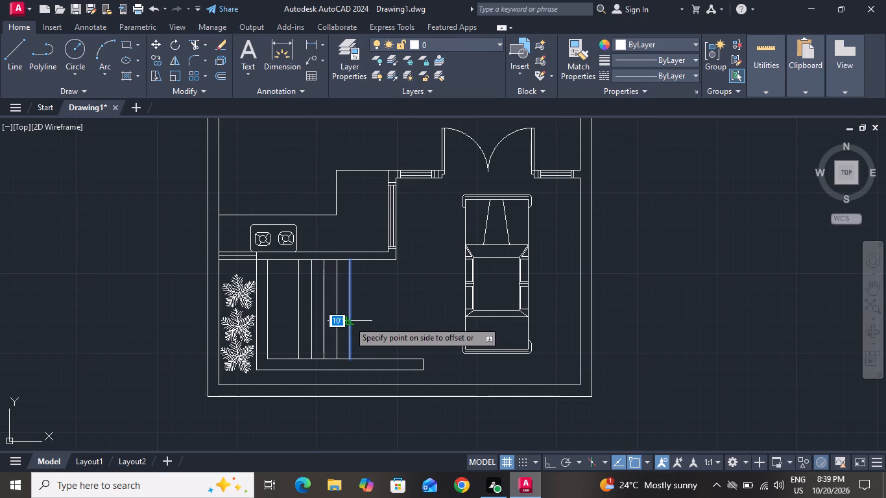
pyautogui.moveTo(370, 320); pyautogui.dragTo(362, 321)
# Add four more tread lines toward the car at the same 10" offset and finish the Offset command.
pyautogui.click(362, 321)
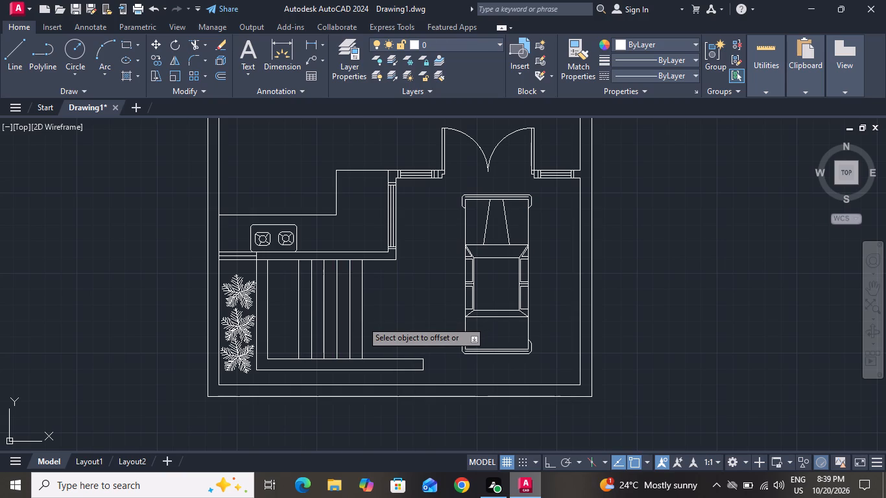
pyautogui.moveTo(390, 321); pyautogui.dragTo(375, 320)
pyautogui.click(375, 320)
pyautogui.click(399, 319)
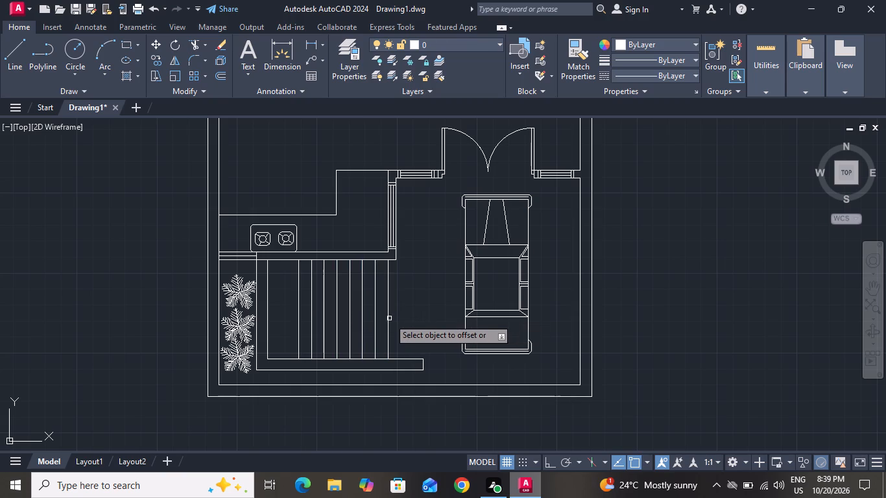
pyautogui.click(387, 318)
pyautogui.doubleClick(405, 319)
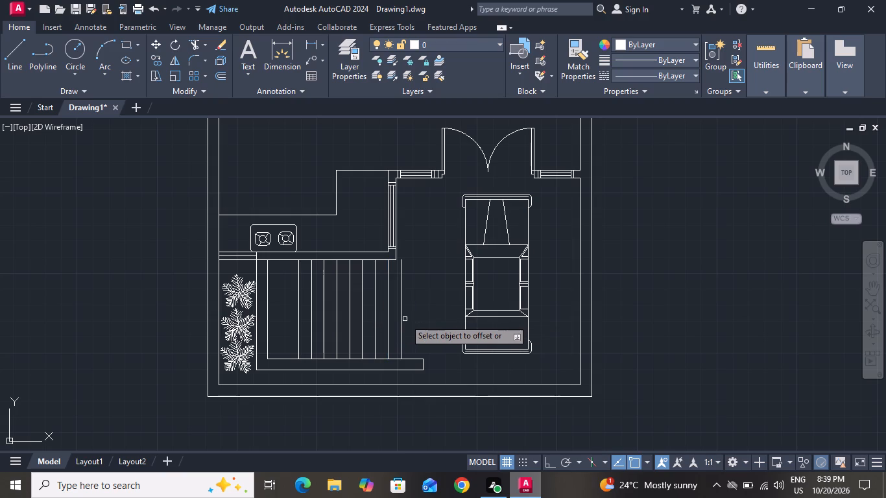
pyautogui.click(402, 319)
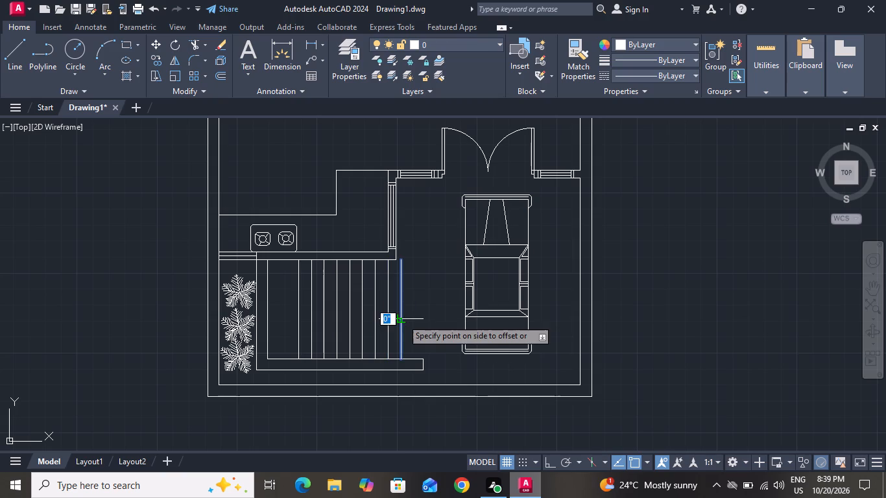
pyautogui.click(414, 318)
pyautogui.rightClick(414, 318)
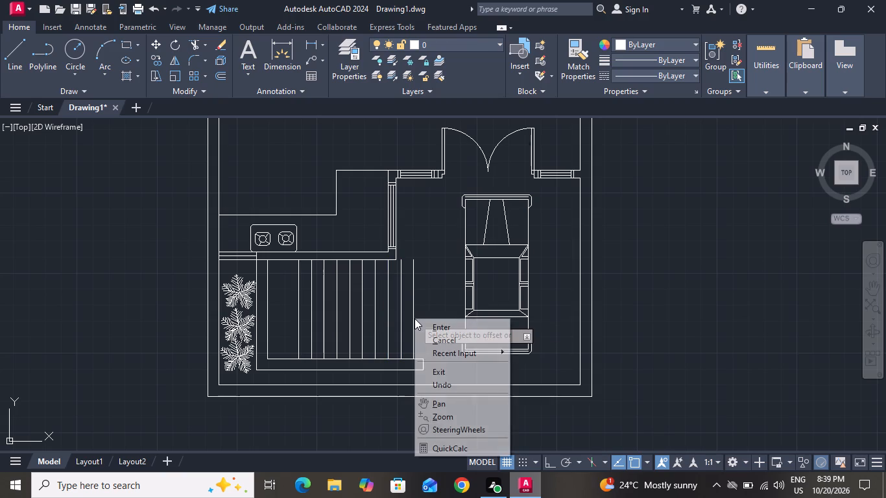
pyautogui.click(429, 336)
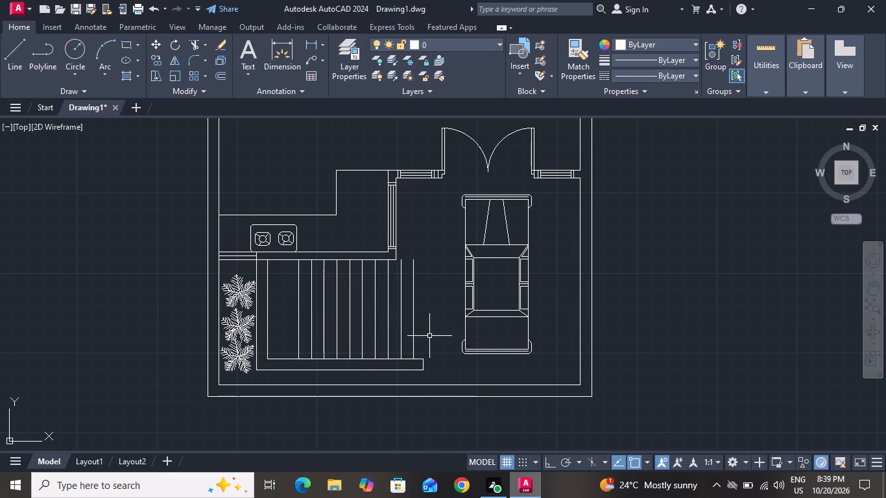
# Draw a horizontal line through the treads' midpoints, from the low wall's inner line to the last tread line.
pyautogui.click(14, 54)
pyautogui.click(265, 307)
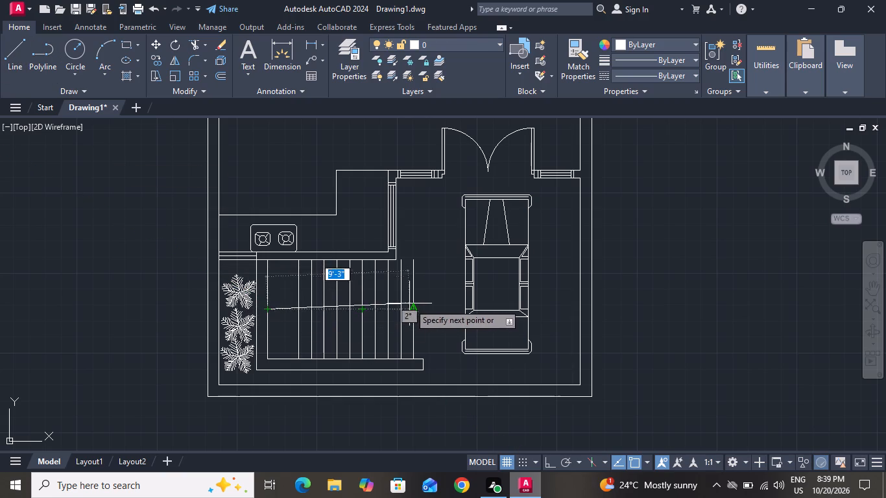
pyautogui.click(411, 309)
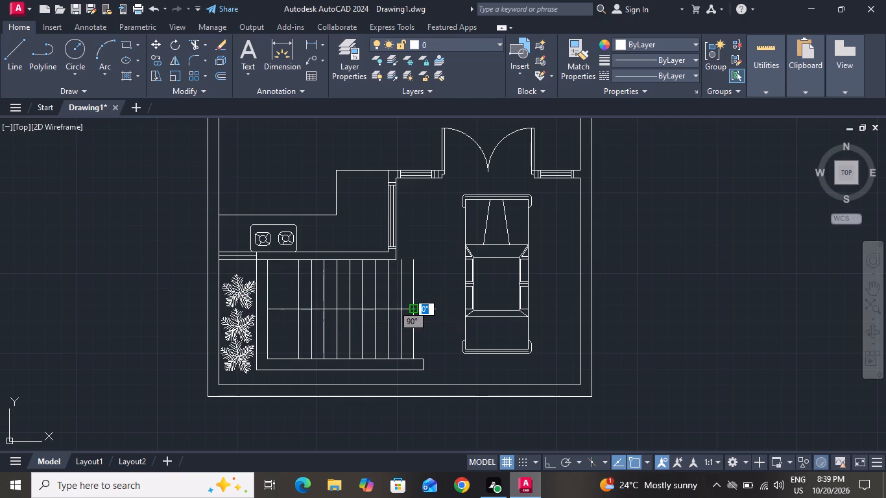
pyautogui.rightClick(411, 309)
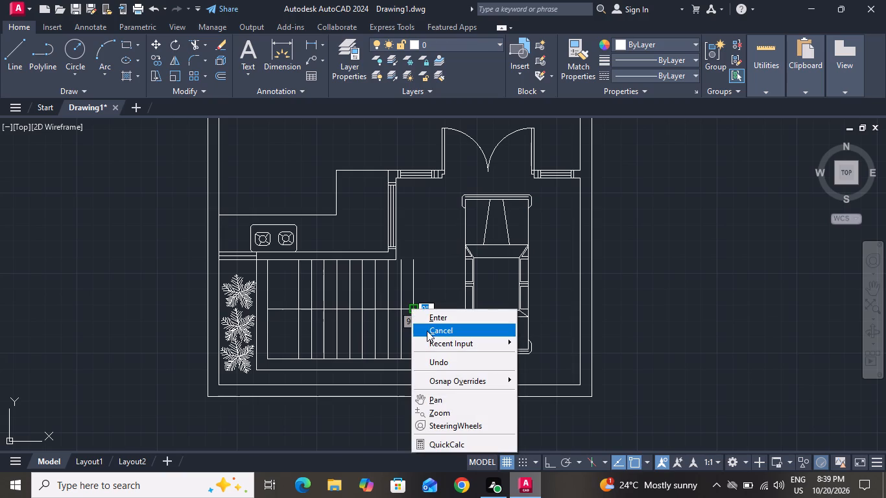
pyautogui.click(427, 331)
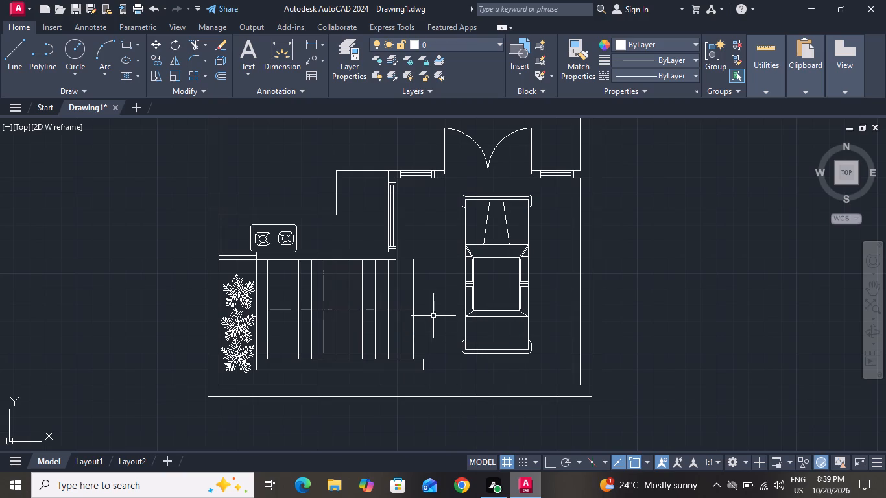
# Trim the upper halves of the two tread lines nearest the car, above the stair's horizontal centre line.
pyautogui.click(195, 41)
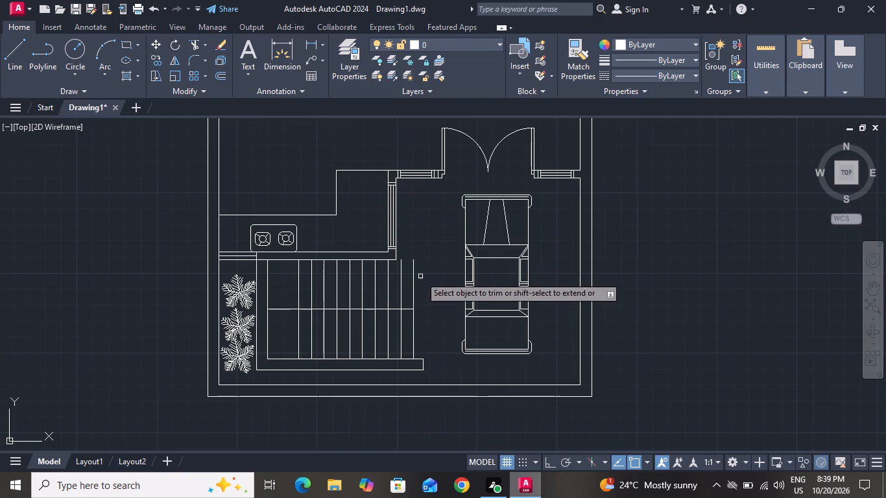
pyautogui.moveTo(425, 277); pyautogui.dragTo(396, 281)
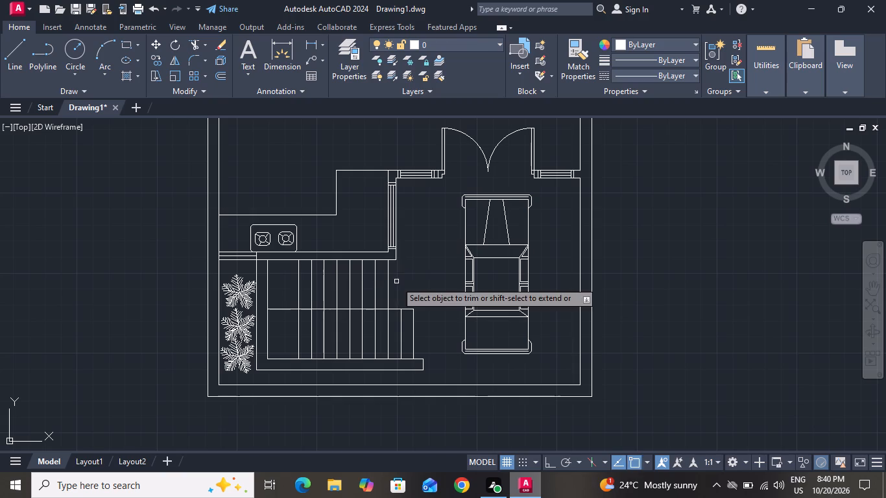
pyautogui.click(396, 281)
pyautogui.rightClick(396, 281)
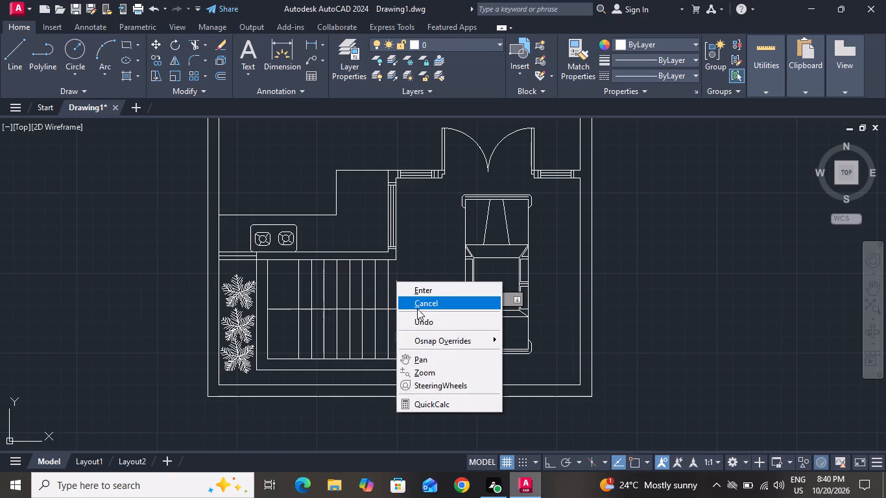
pyautogui.click(417, 309)
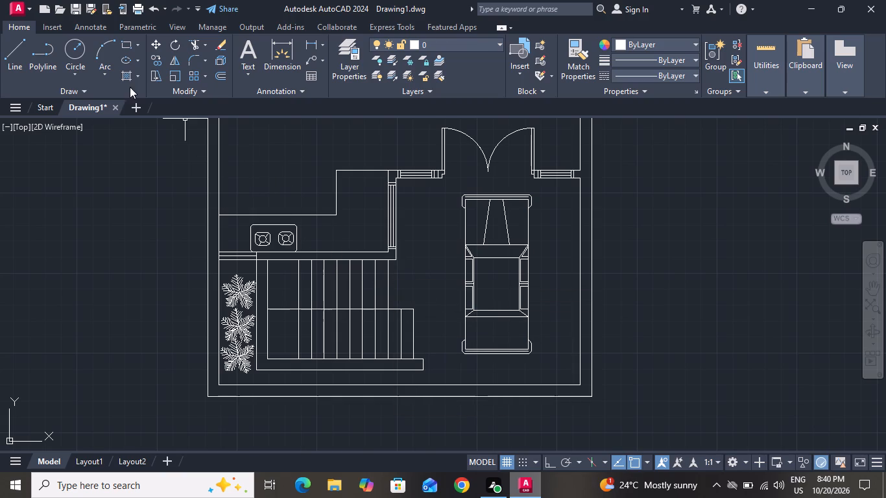
# Draw a diagonal line from the centre line's crossing with the first stair line to the landing's upper corner beside the plants.
pyautogui.click(6, 46)
pyautogui.click(294, 311)
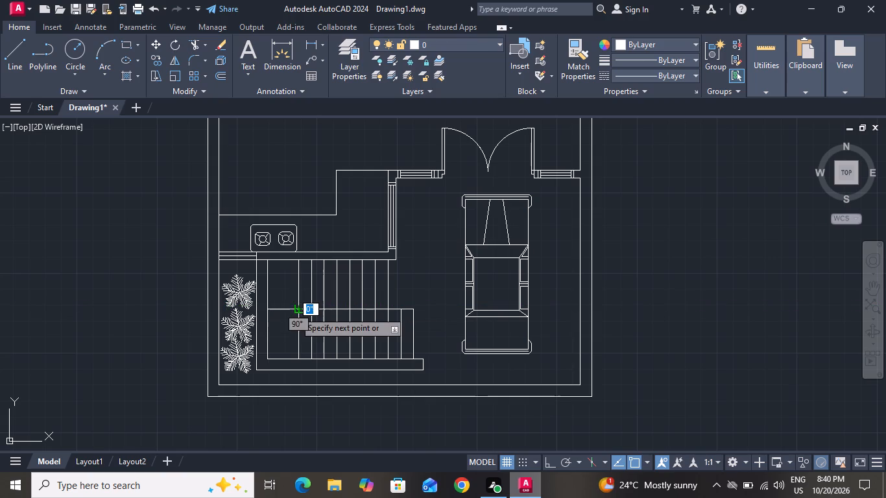
pyautogui.click(269, 263)
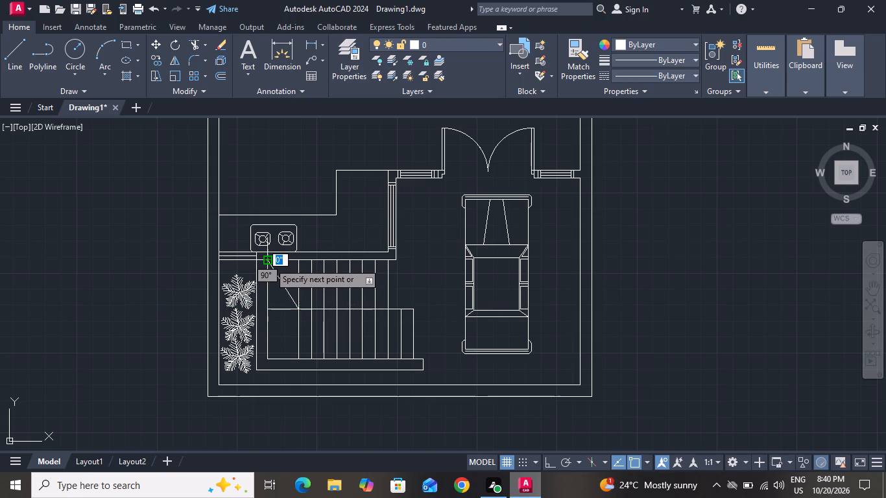
pyautogui.rightClick(269, 263)
pyautogui.click(285, 284)
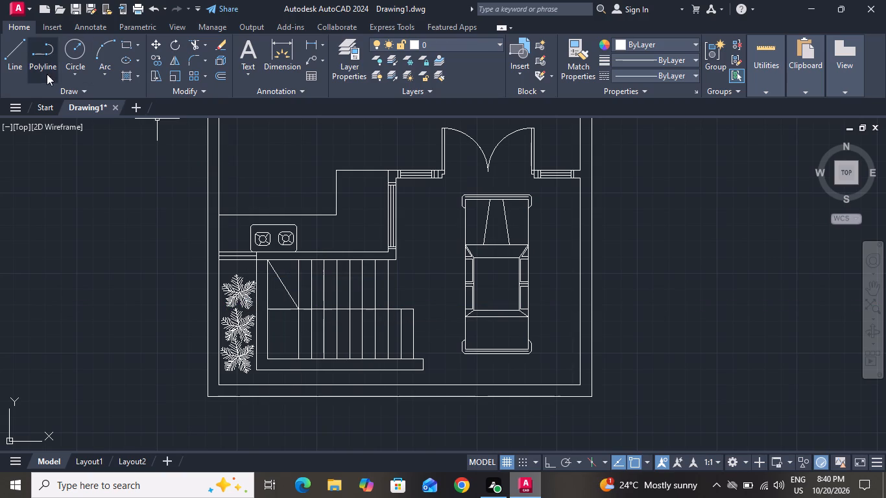
# Draw a matching diagonal line from the landing's lower corner to where the centre line meets the first stair line.
pyautogui.click(16, 47)
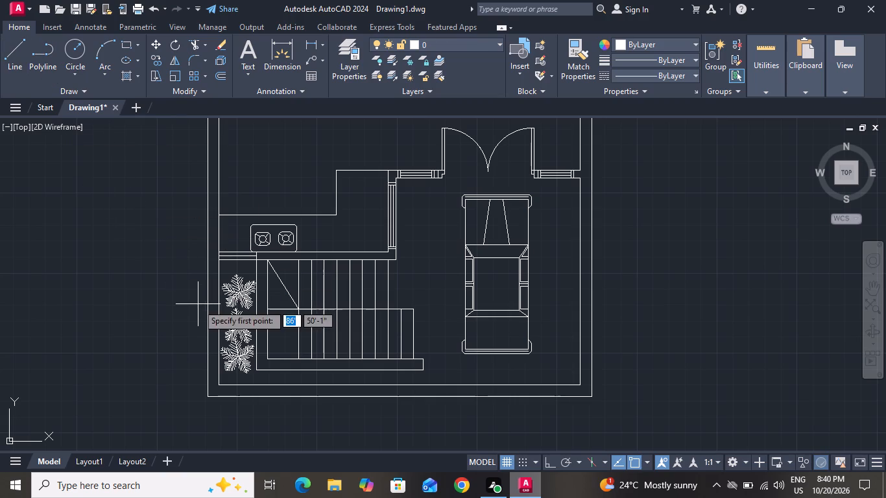
pyautogui.click(265, 359)
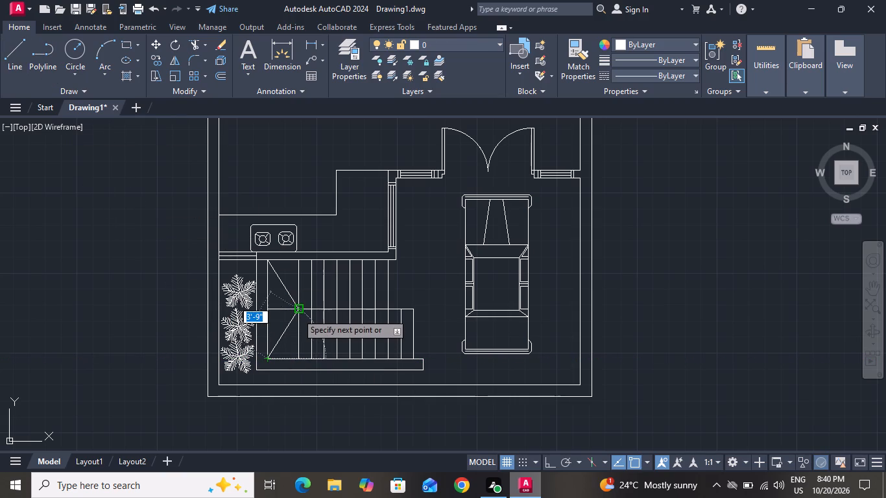
pyautogui.click(297, 313)
pyautogui.rightClick(297, 313)
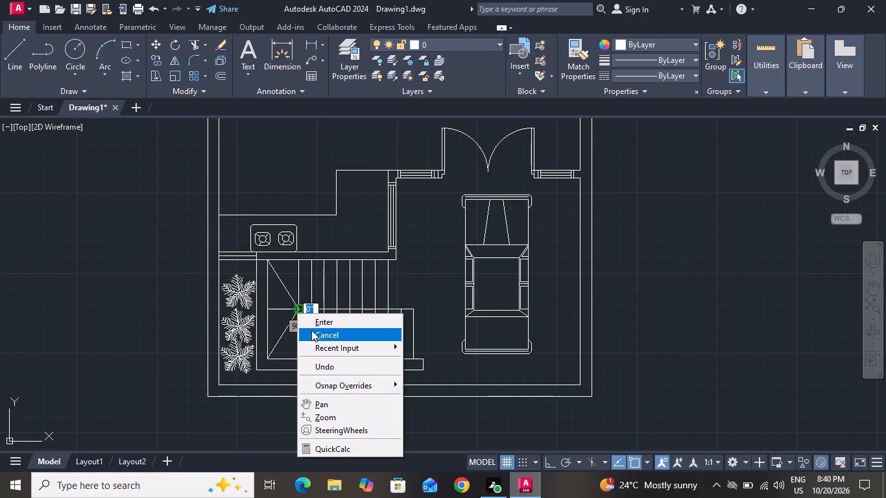
pyautogui.click(311, 330)
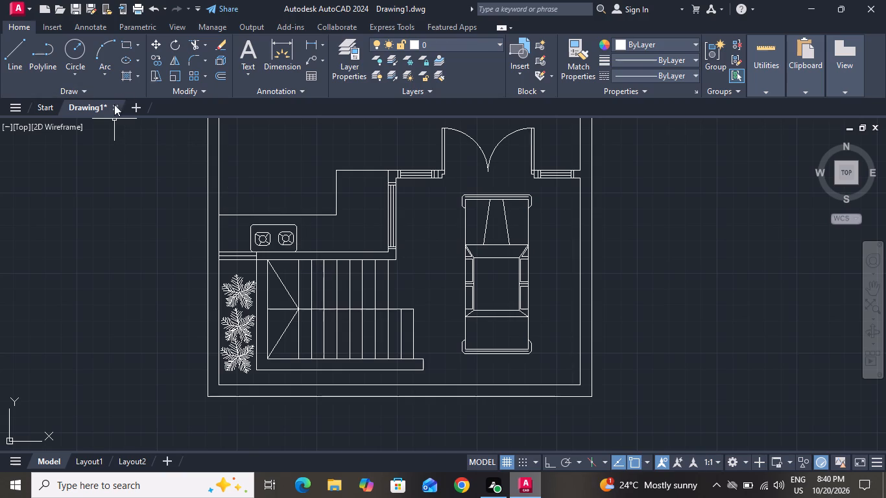
# Draw a horizontal line about 8'-11" long through the stair's lower flight, from beyond the last tread into the landing.
pyautogui.click(12, 53)
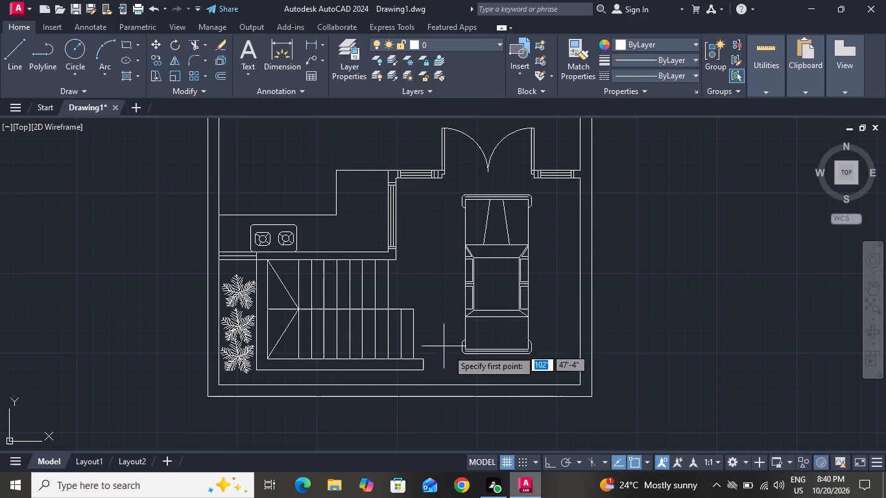
pyautogui.click(429, 335)
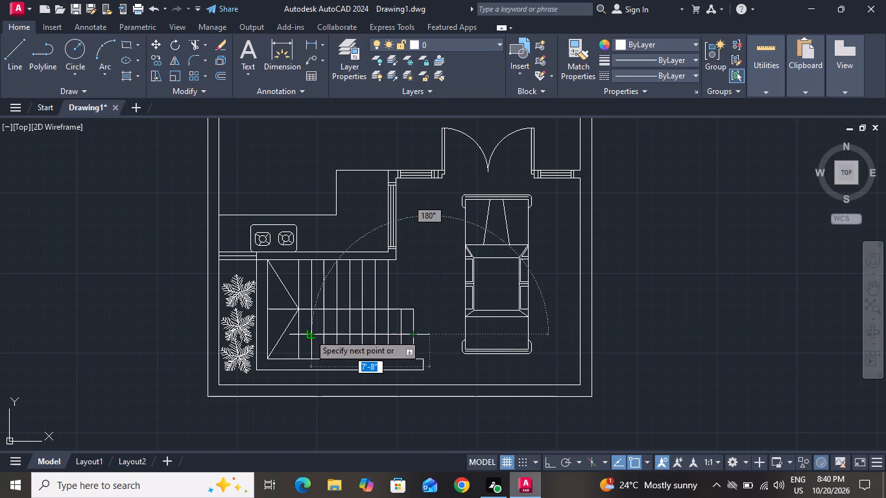
pyautogui.keyDown('ctrl'); pyautogui.scroll(2, 309, 334); pyautogui.keyUp('ctrl')
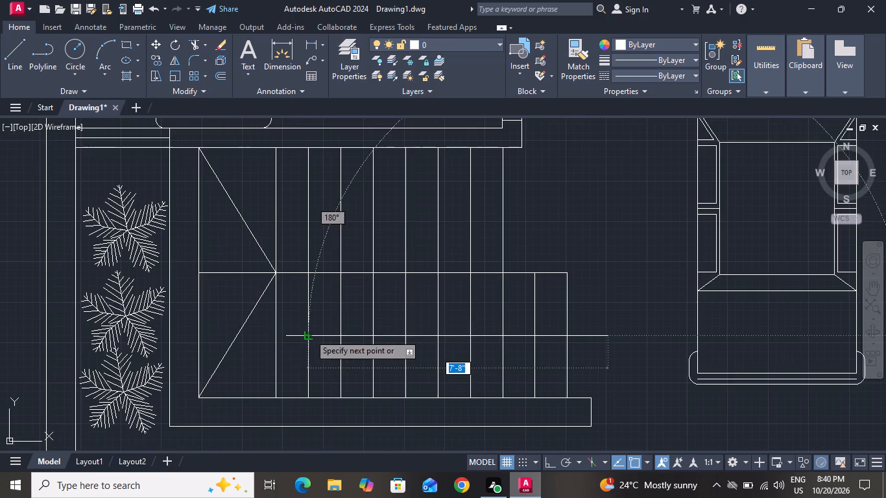
pyautogui.click(261, 337)
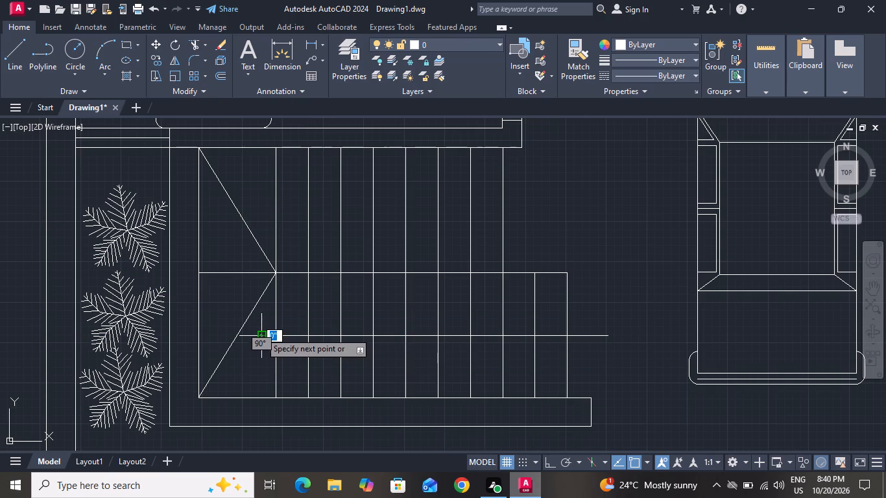
# Draw a triangular arrowhead with a base about 8" wide at the landing end of the line, pointing toward the plants.
pyautogui.moveTo(261, 324); pyautogui.dragTo(260, 351)
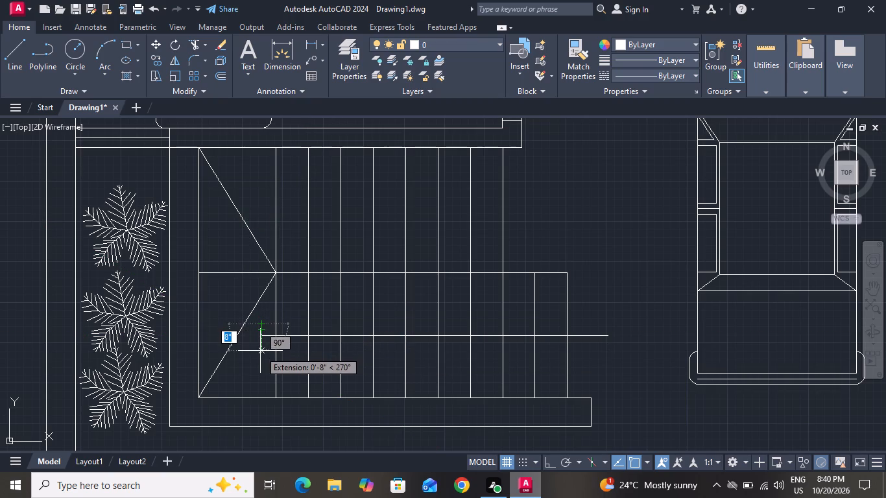
pyautogui.click(260, 351)
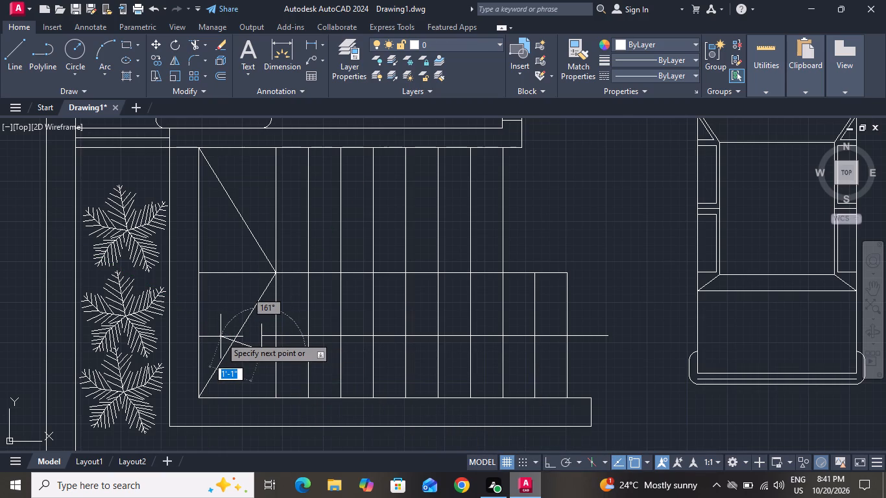
pyautogui.keyDown('ctrl'); pyautogui.scroll(3, 221, 337); pyautogui.keyUp('ctrl')
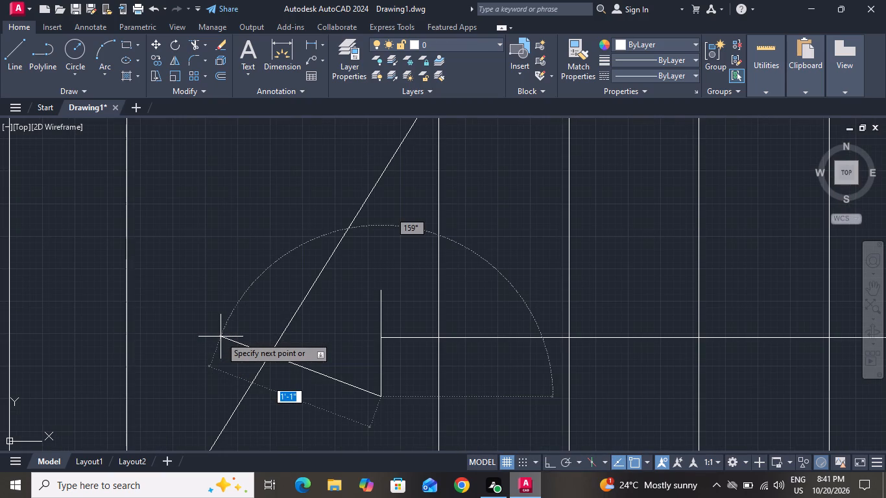
pyautogui.moveTo(221, 337); pyautogui.dragTo(298, 330)
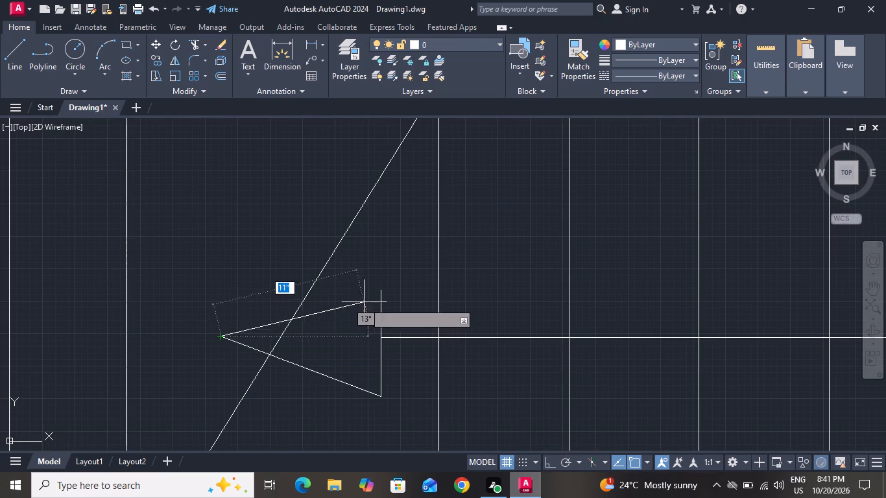
pyautogui.click(380, 293)
pyautogui.rightClick(380, 293)
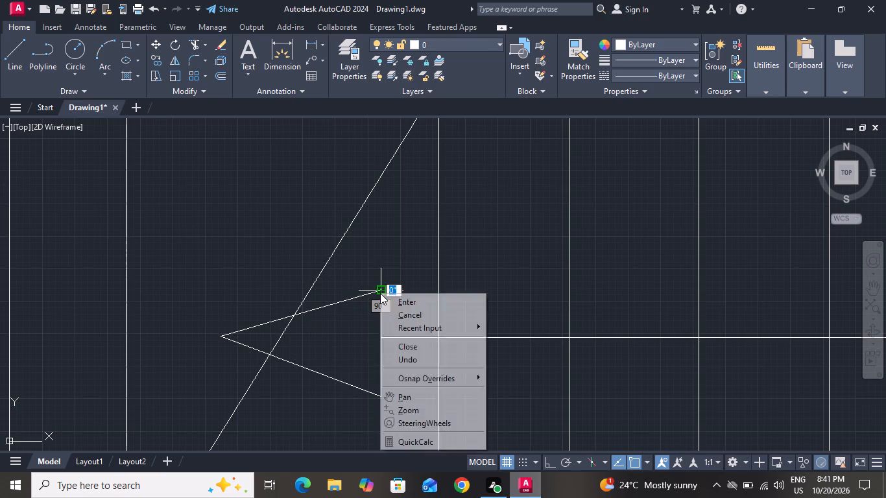
pyautogui.click(390, 313)
# Draw a rounded rectangle about 2'-11" by 1'-9" in the open kitchen area above the stove counter.
pyautogui.keyDown('ctrl'); pyautogui.scroll(-7, 390, 313); pyautogui.keyUp('ctrl')
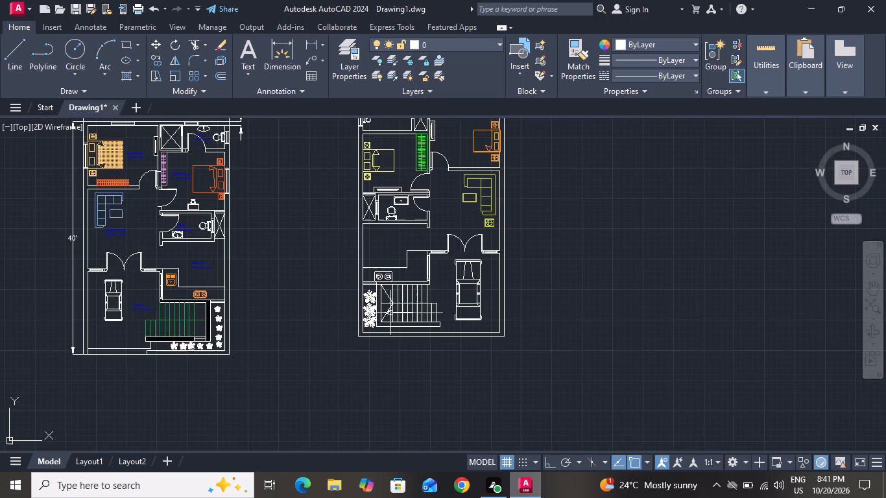
pyautogui.keyDown('ctrl'); pyautogui.scroll(3, 390, 313); pyautogui.keyUp('ctrl')
pyautogui.keyDown('ctrl'); pyautogui.scroll(-1, 390, 313); pyautogui.keyUp('ctrl')
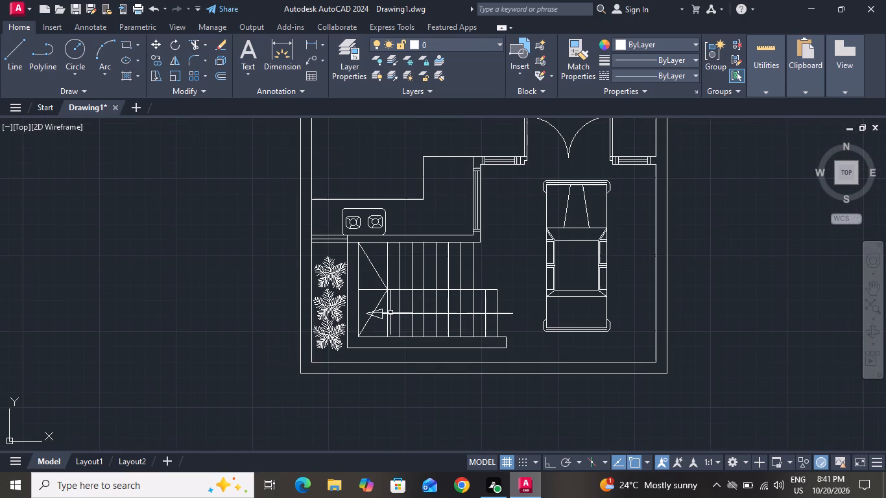
pyautogui.keyDown('ctrl'); pyautogui.scroll(1, 390, 313); pyautogui.keyUp('ctrl')
pyautogui.keyDown('ctrl'); pyautogui.scroll(-3, 390, 313); pyautogui.keyUp('ctrl')
pyautogui.keyDown('ctrl'); pyautogui.scroll(1, 390, 313); pyautogui.keyUp('ctrl')
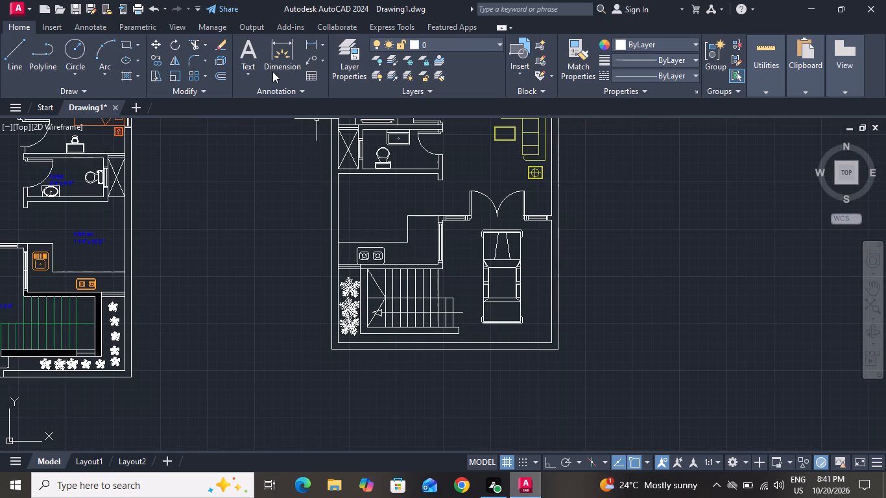
pyautogui.click(128, 47)
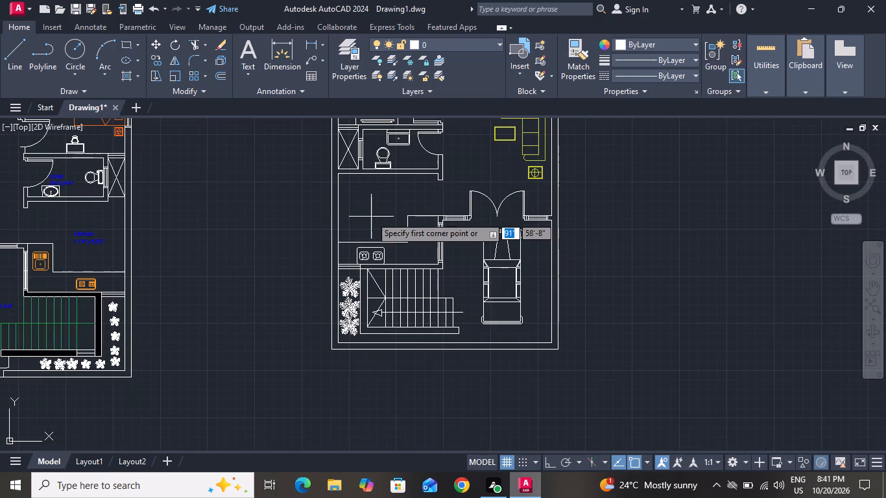
pyautogui.keyDown('ctrl'); pyautogui.scroll(2, 366, 204); pyautogui.keyUp('ctrl')
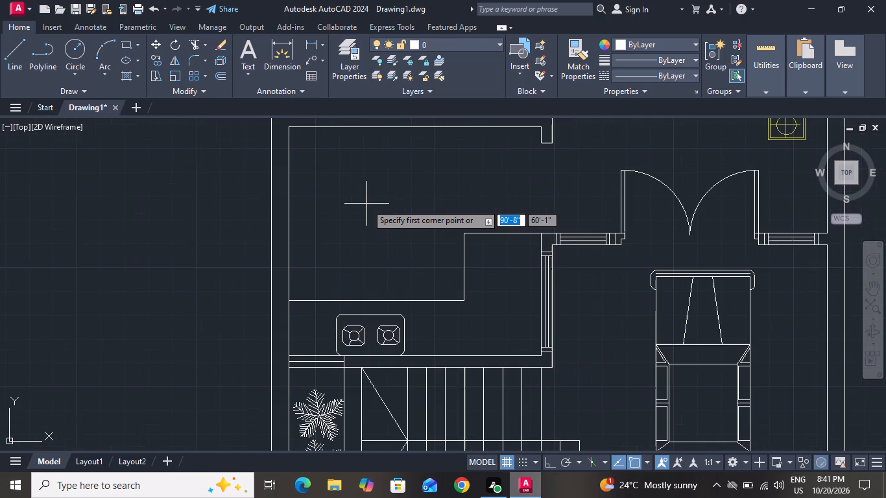
pyautogui.click(337, 185)
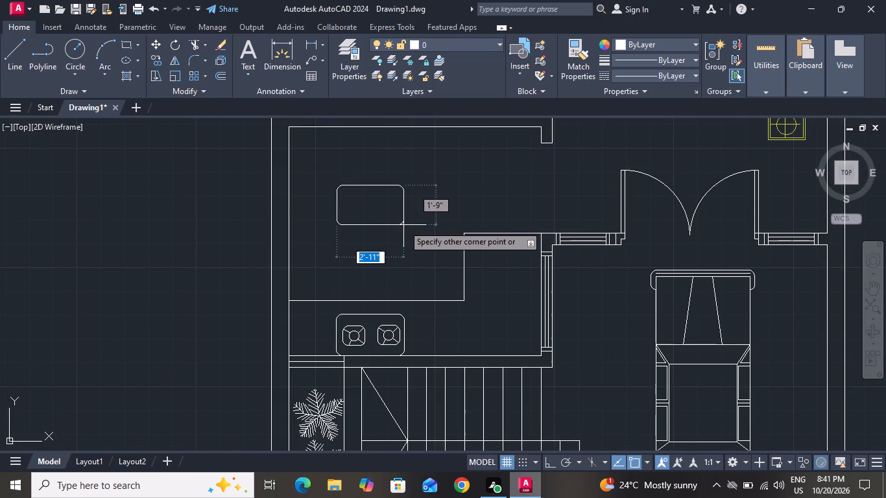
pyautogui.click(403, 225)
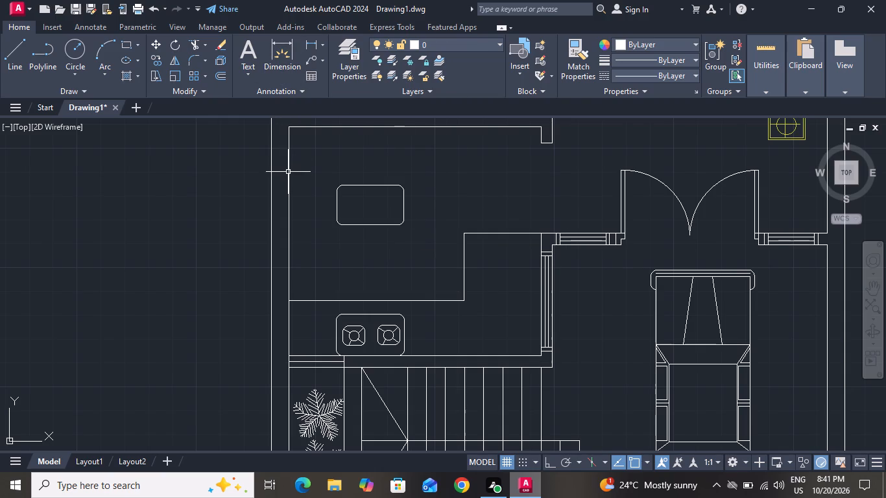
# Offset the new rounded rectangle 1" inward.
pyautogui.write('o 1')
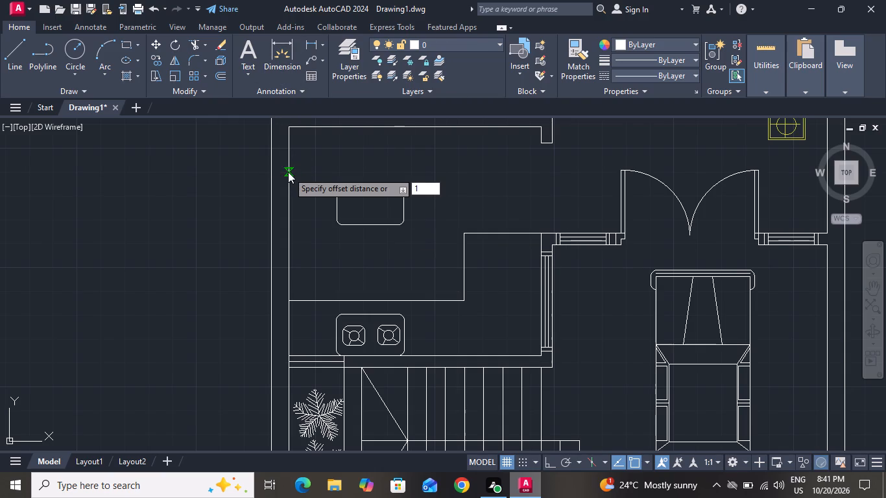
pyautogui.hotkey('shift', '"')
pyautogui.press('Return')
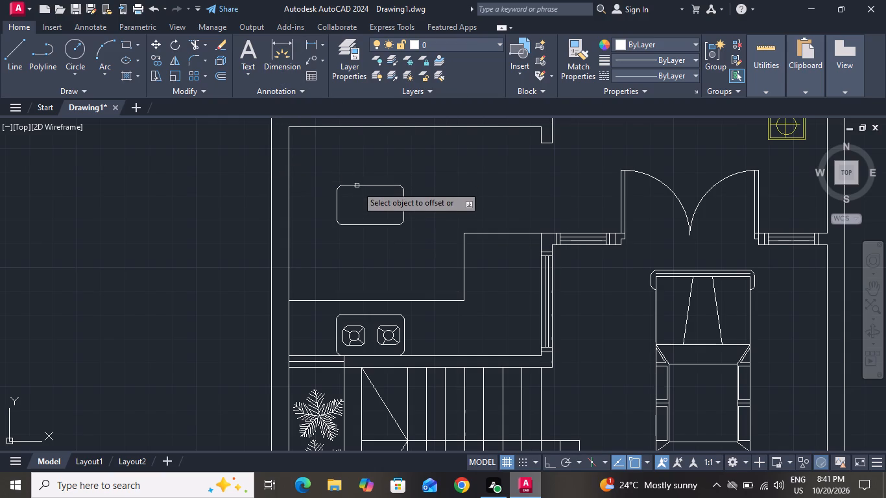
pyautogui.click(357, 186)
pyautogui.click(357, 194)
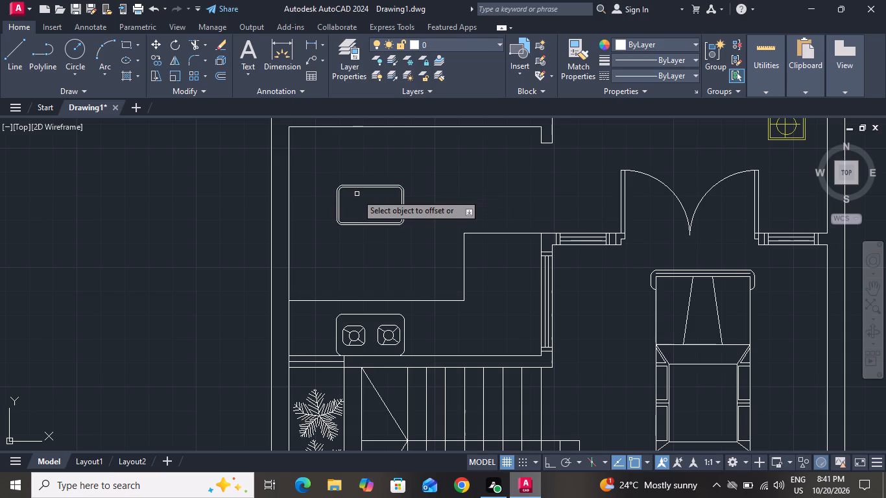
pyautogui.rightClick(357, 194)
pyautogui.click(372, 218)
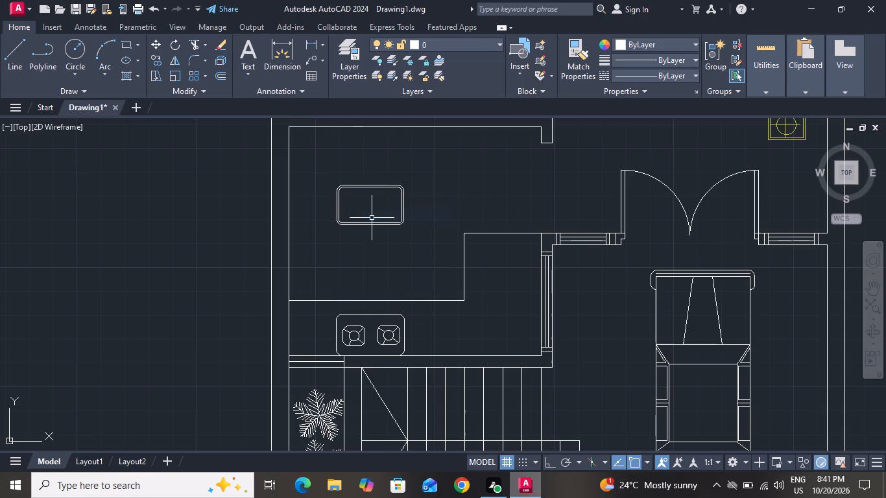
# Draw a square about 5" by 5" a short distance above the double-outlined rounded rectangle, as a chair seat.
pyautogui.click(126, 43)
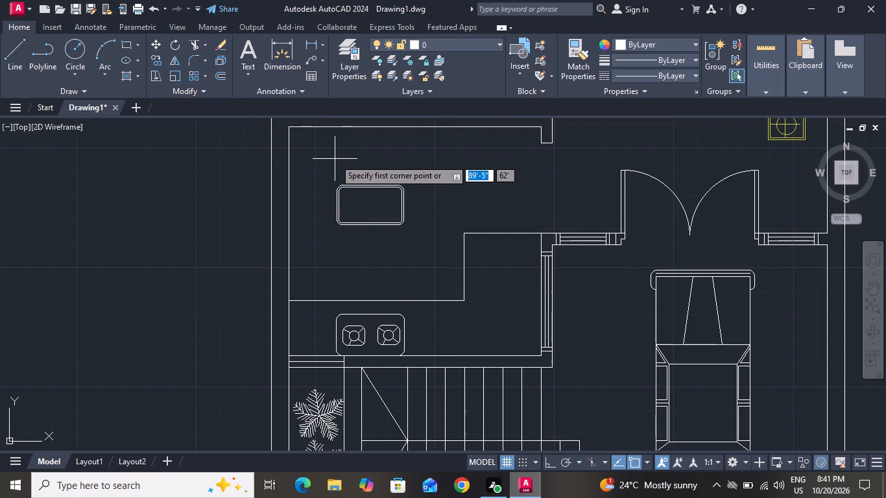
pyautogui.keyDown('ctrl'); pyautogui.scroll(2, 359, 150); pyautogui.keyUp('ctrl')
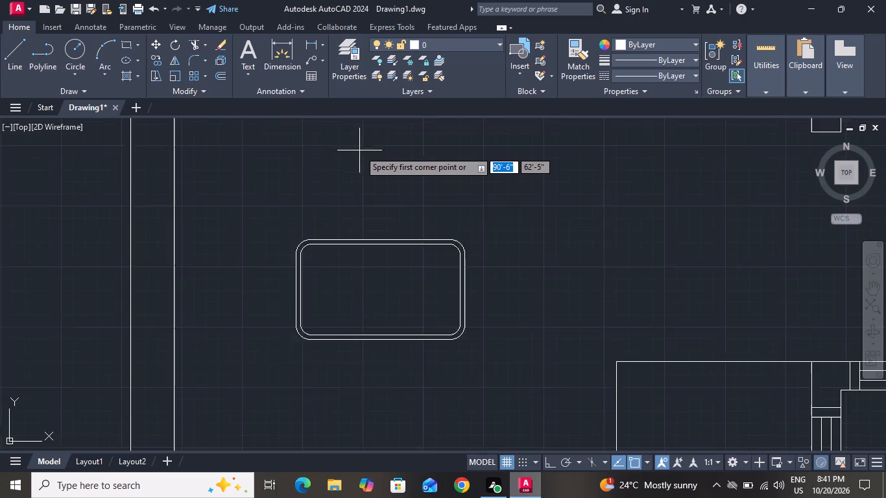
pyautogui.keyDown('ctrl'); pyautogui.scroll(2, 359, 150); pyautogui.keyUp('ctrl')
pyautogui.doubleClick(359, 150)
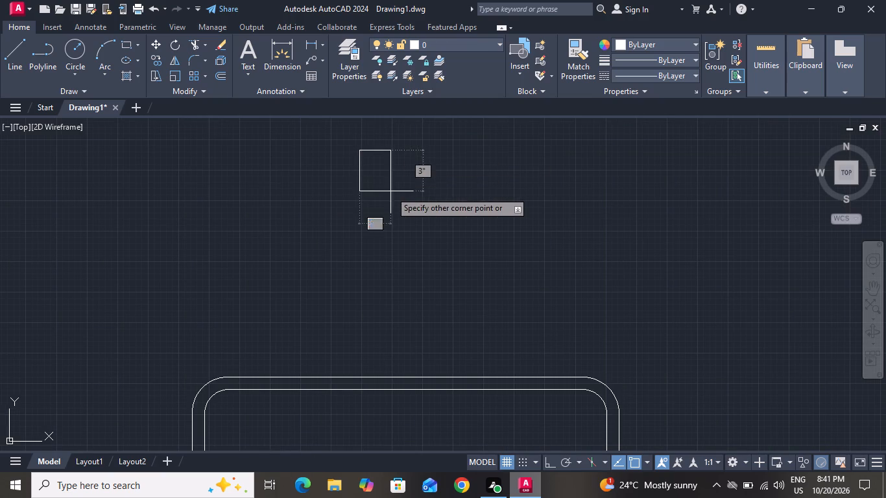
pyautogui.click(418, 213)
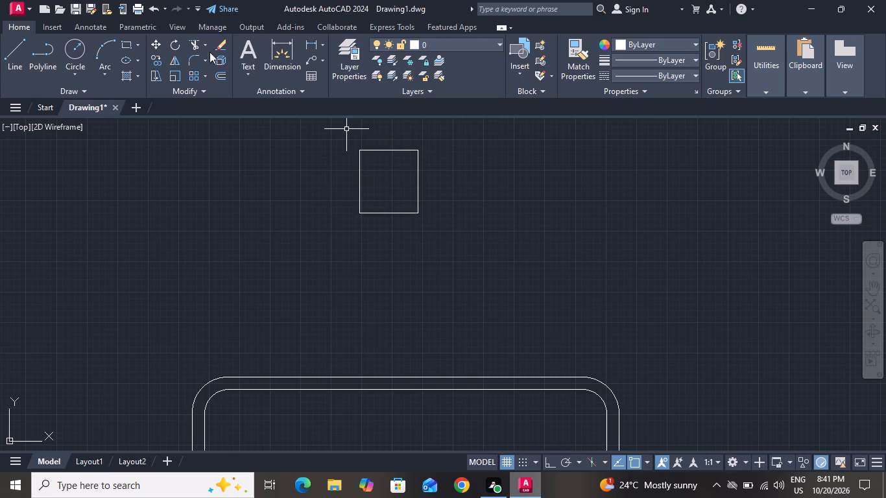
# Draw a rectangle about 5" wide and 1" deep along the square seat's top edge as the backrest.
pyautogui.click(132, 47)
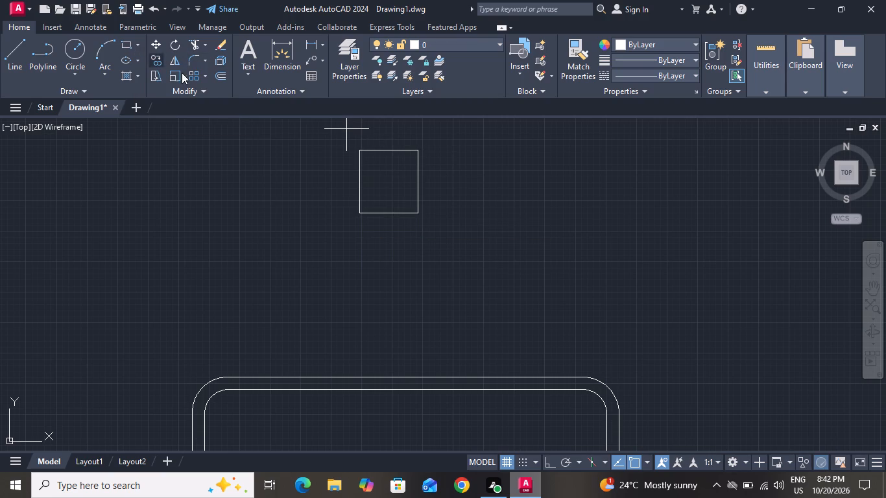
pyautogui.click(355, 150)
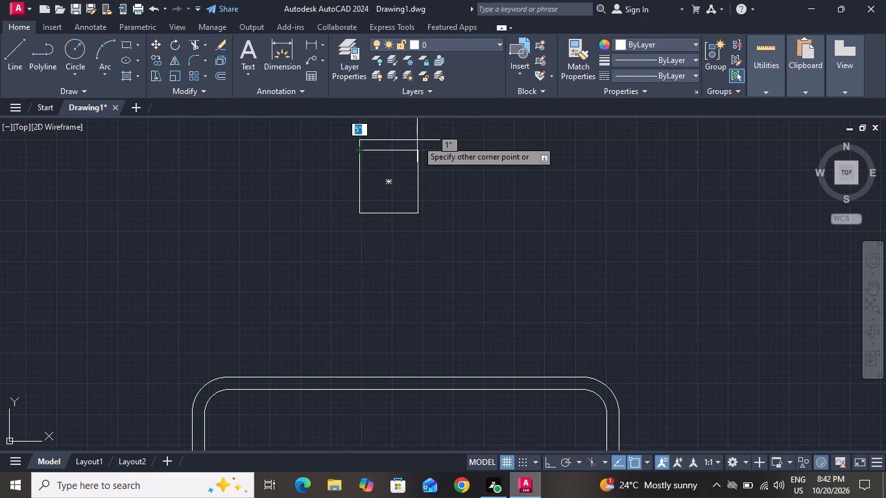
pyautogui.click(417, 140)
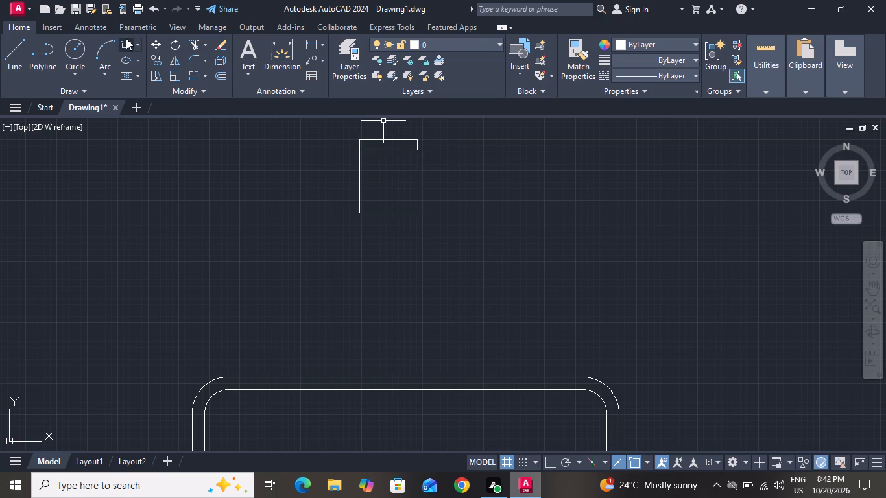
# Draw a rectangle about 1" wide and 5" long down the seat's right side, from the backrest's upper right corner.
pyautogui.click(126, 38)
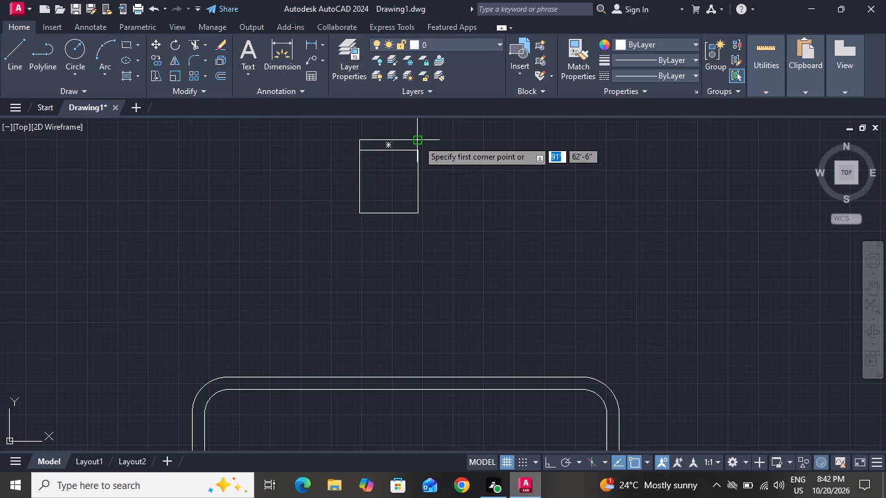
pyautogui.click(418, 140)
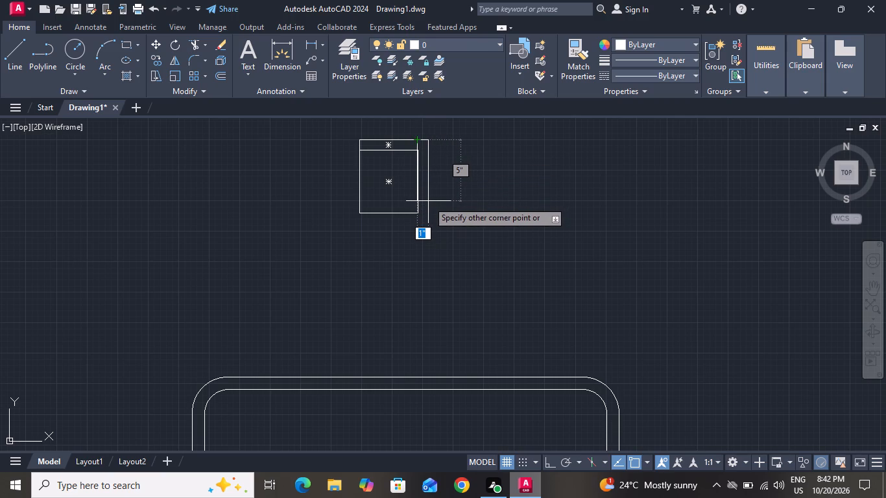
pyautogui.click(428, 201)
pyautogui.doubleClick(428, 201)
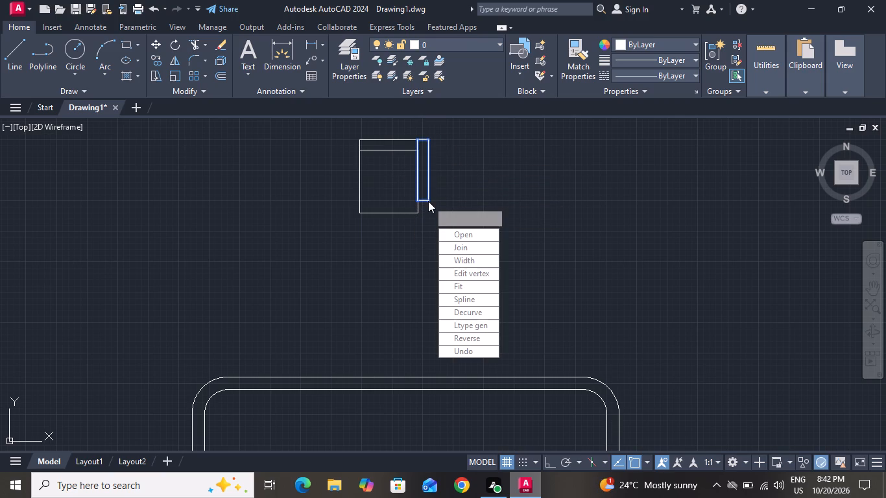
pyautogui.click(158, 58)
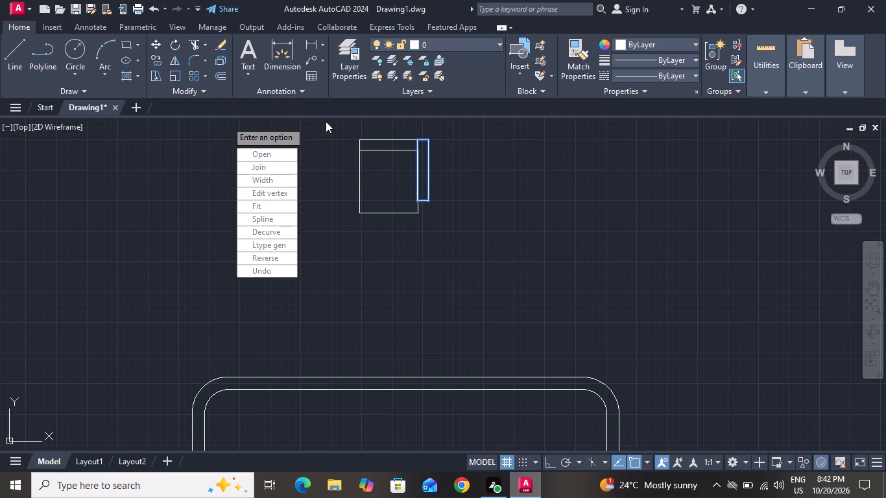
pyautogui.press('Escape')
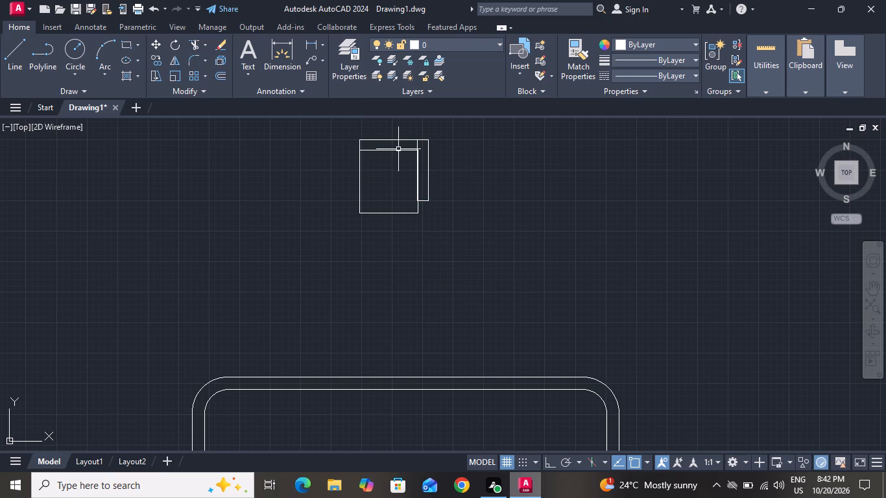
# Copy the chair's right armrest rectangle to the seat's left side, level with the backrest's top edge.
pyautogui.click(428, 150)
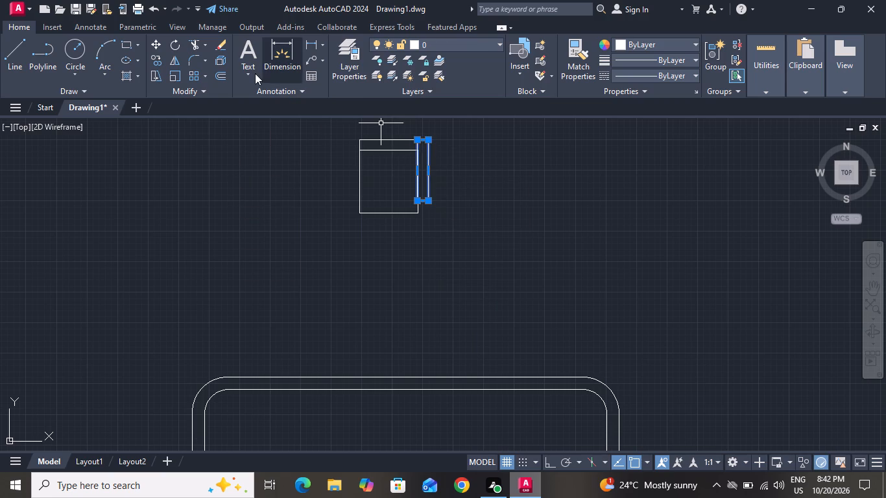
pyautogui.click(156, 60)
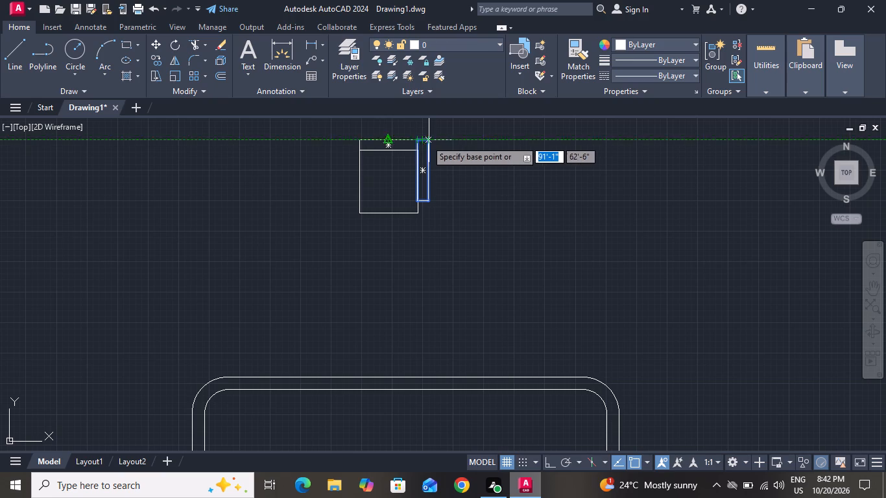
pyautogui.moveTo(429, 140); pyautogui.dragTo(420, 141)
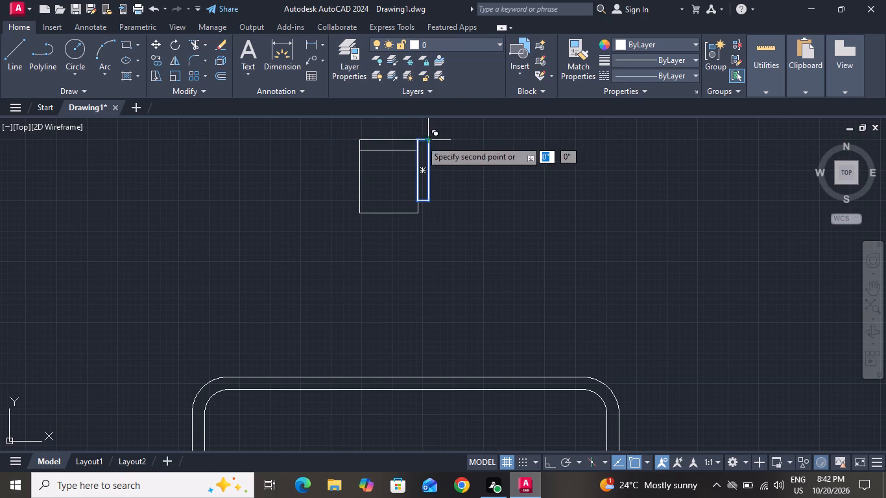
pyautogui.moveTo(420, 141); pyautogui.dragTo(357, 139)
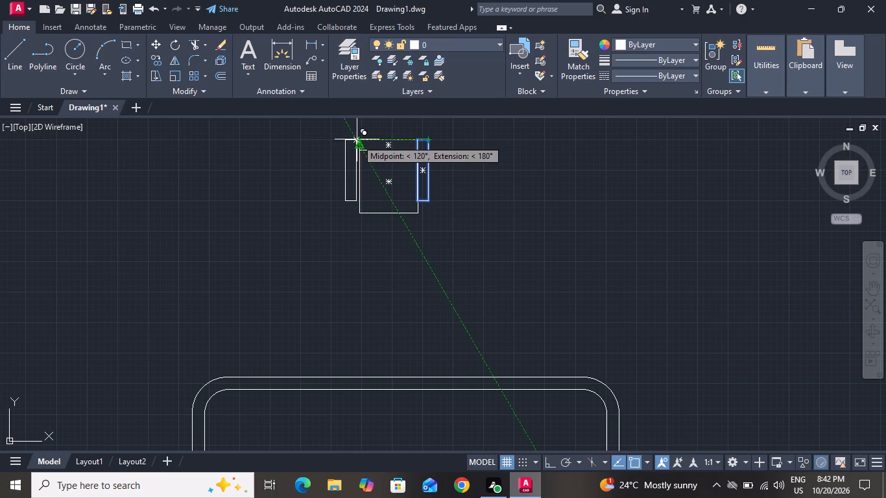
pyautogui.moveTo(357, 139); pyautogui.dragTo(357, 138)
pyautogui.click(357, 138)
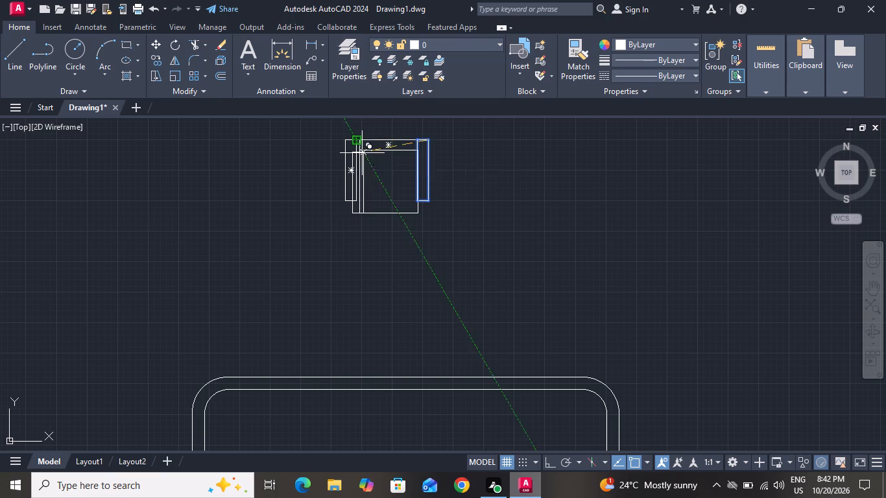
pyautogui.rightClick(361, 191)
pyautogui.click(361, 191)
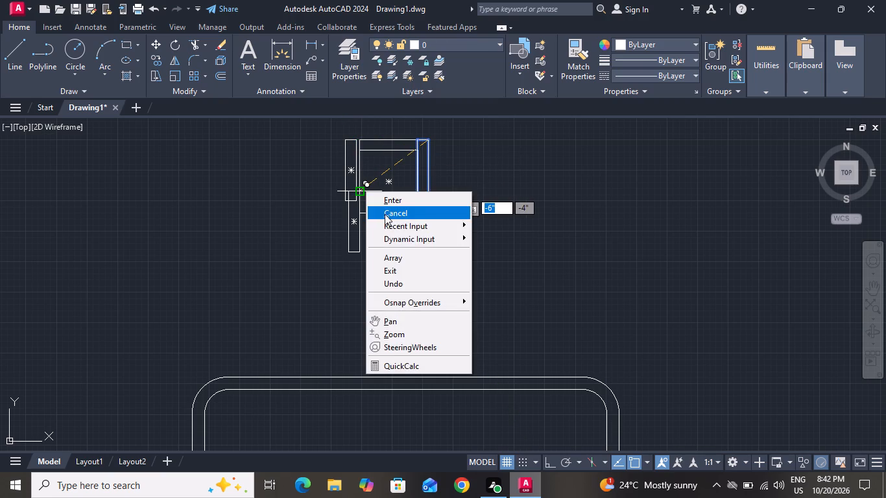
pyautogui.click(385, 214)
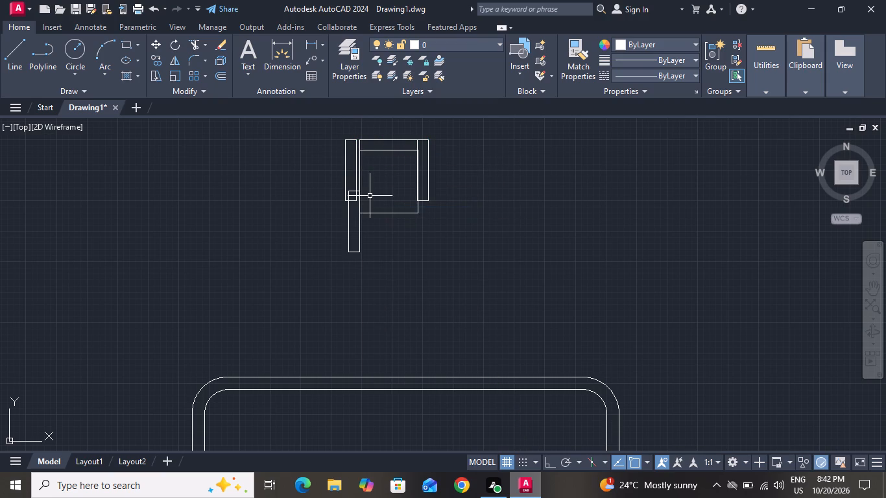
# Delete the stray lower armrest copy overlapping the left armrest.
pyautogui.click(348, 215)
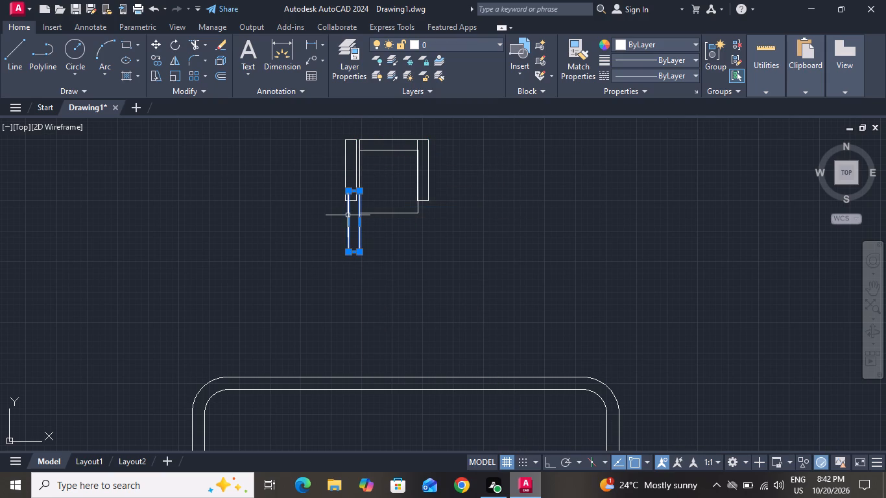
pyautogui.press('Delete')
# Move the left armrest so its right edge meets the seat's left edge, level with the backrest's top.
pyautogui.keyDown('ctrl'); pyautogui.scroll(3, 355, 134); pyautogui.keyUp('ctrl')
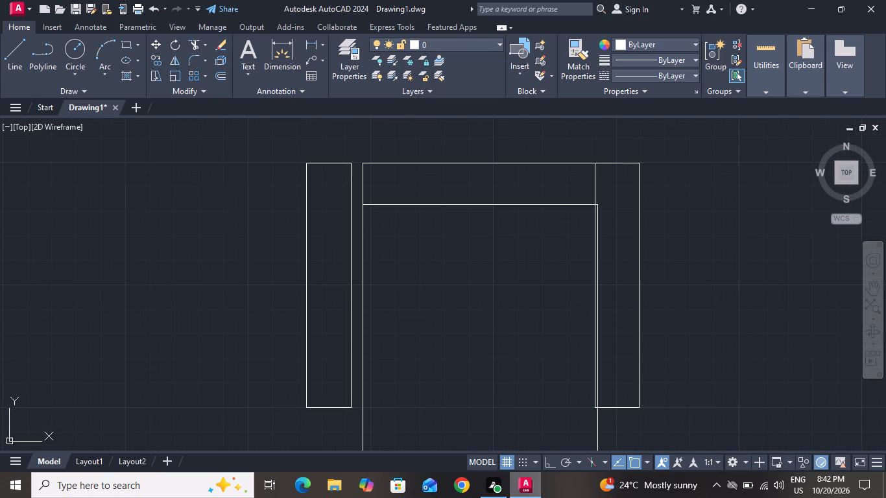
pyautogui.click(344, 166)
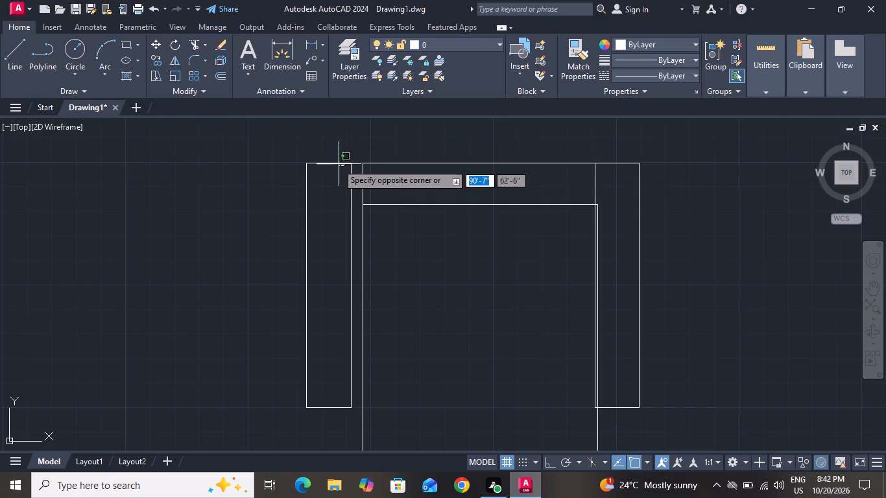
pyautogui.click(336, 161)
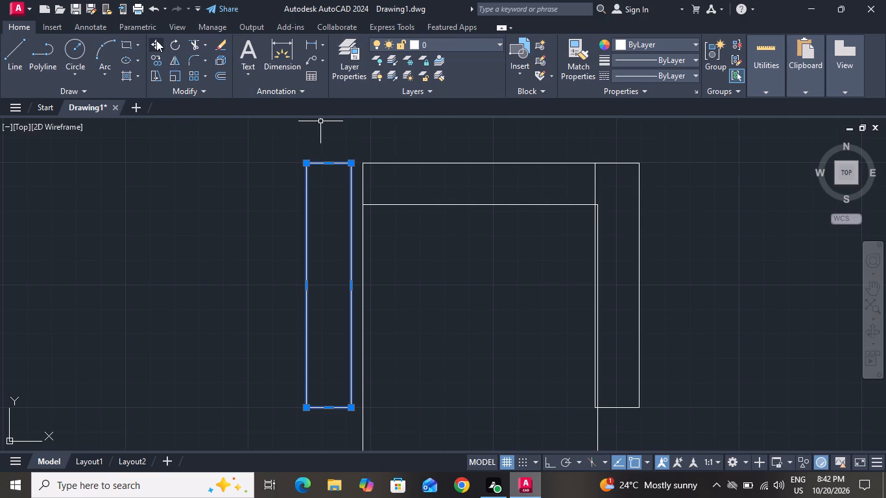
pyautogui.click(156, 40)
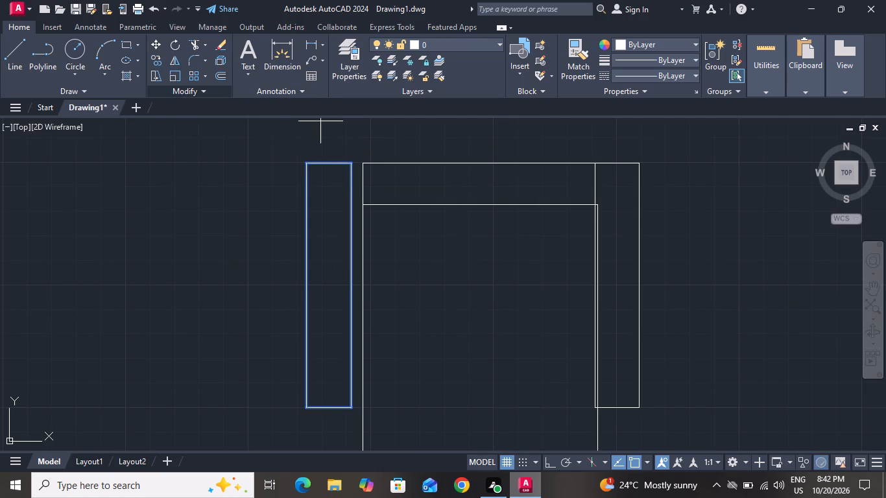
pyautogui.click(353, 166)
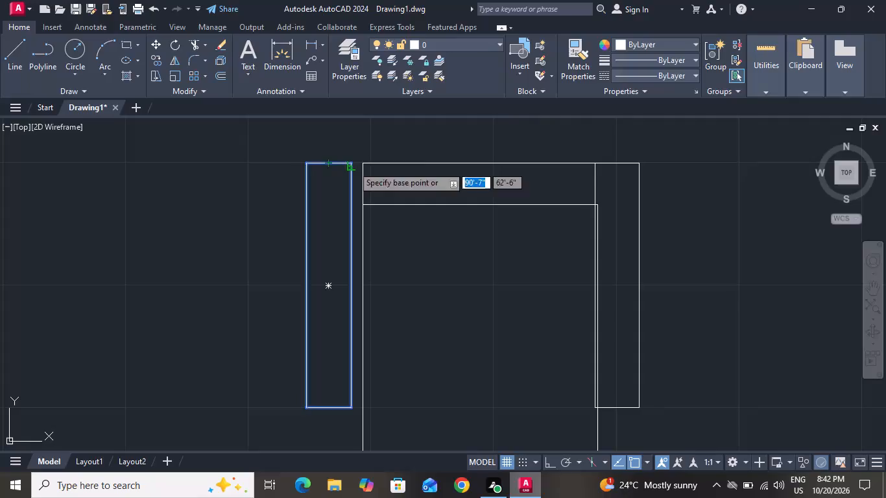
pyautogui.click(360, 166)
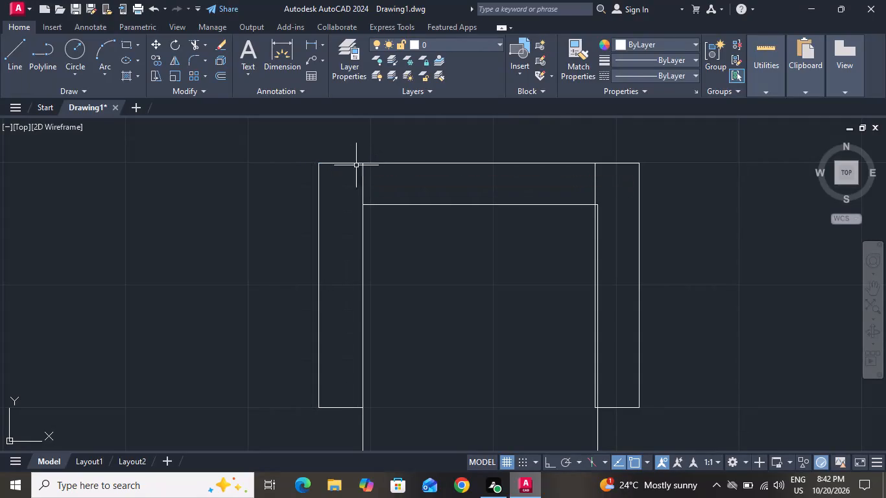
# Move the right armrest slightly outward, off the backrest's right edge and past the seat's right edge.
pyautogui.click(596, 180)
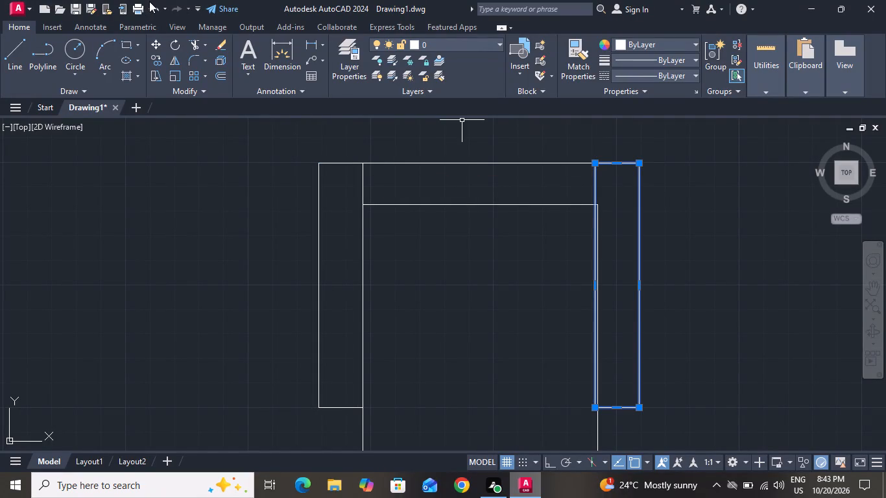
pyautogui.click(151, 45)
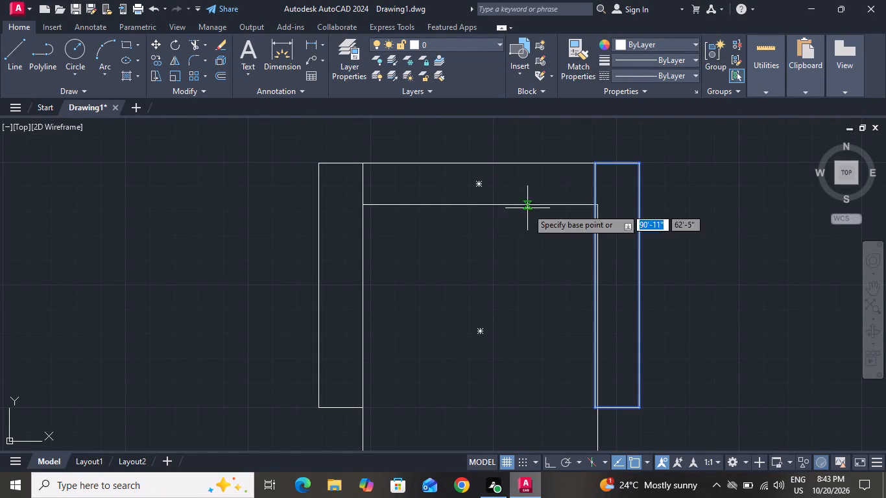
pyautogui.click(599, 165)
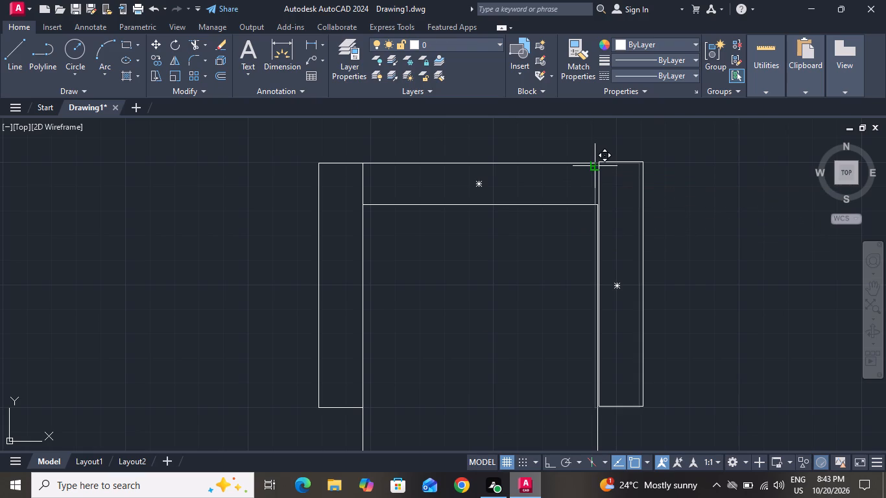
pyautogui.keyDown('ctrl'); pyautogui.scroll(1, 598, 165); pyautogui.keyUp('ctrl')
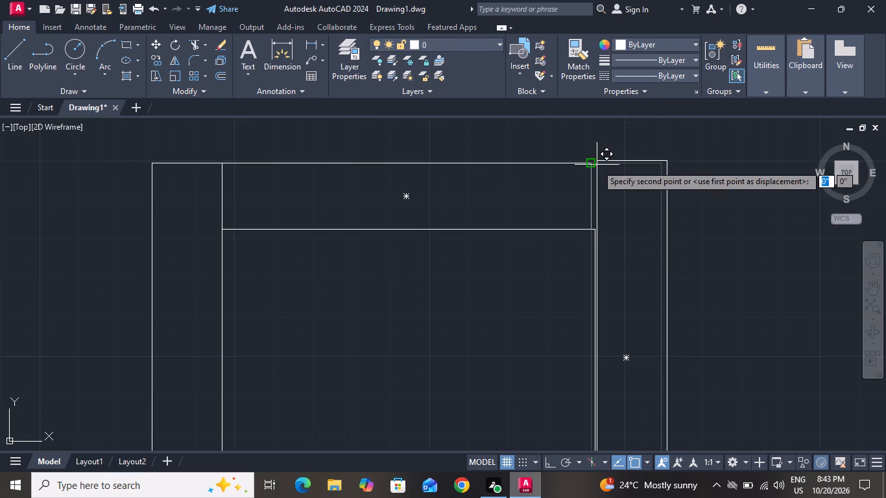
pyautogui.click(597, 165)
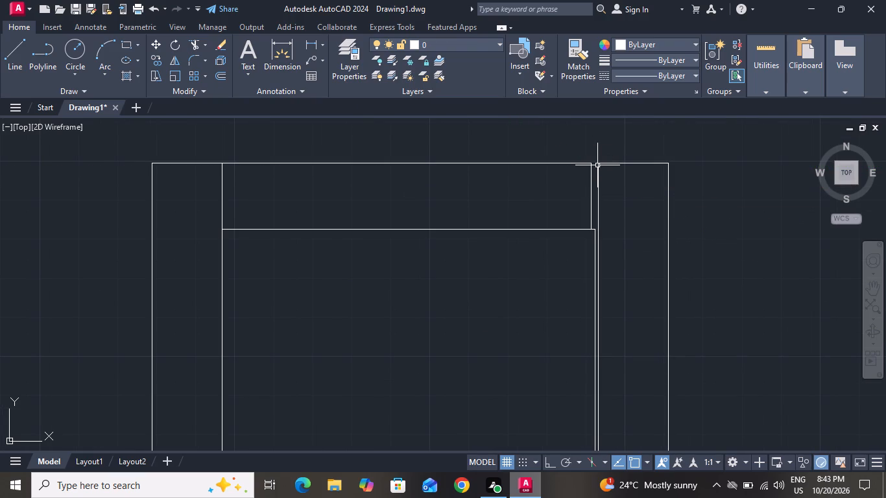
# Delete the backrest rectangle between the two armrests.
pyautogui.click(589, 165)
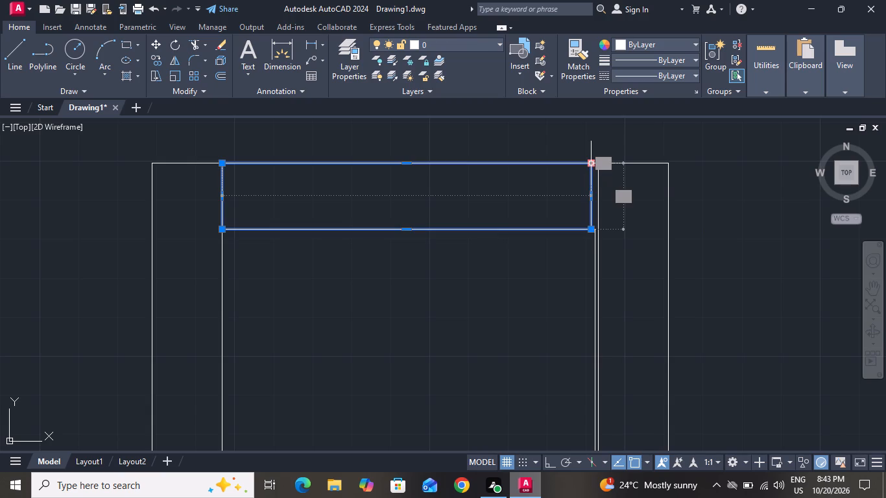
pyautogui.press('Delete')
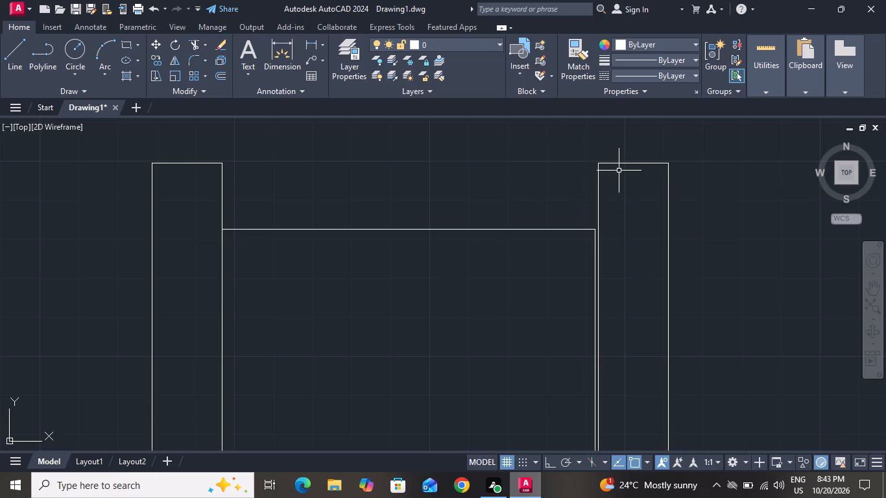
# Move the right armrest so its inner edge sits flush against the seat's right edge.
pyautogui.moveTo(699, 159); pyautogui.dragTo(641, 178)
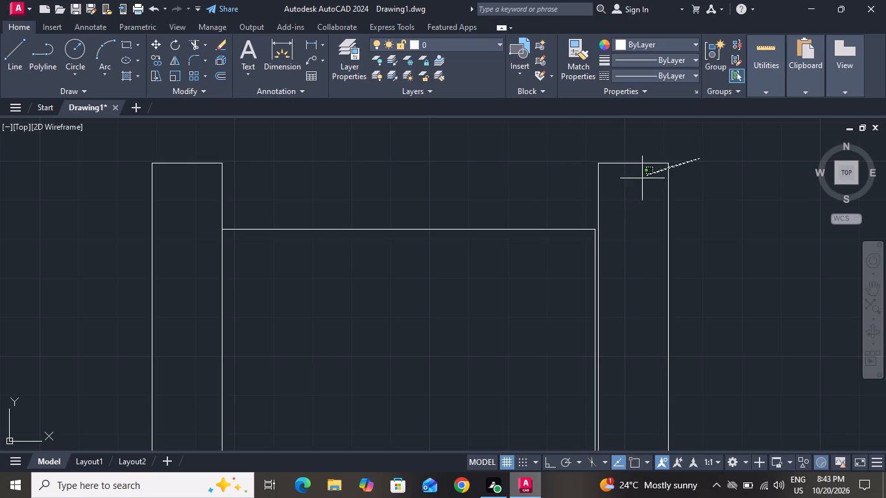
pyautogui.moveTo(641, 178); pyautogui.dragTo(605, 191)
pyautogui.click(605, 191)
pyautogui.click(528, 167)
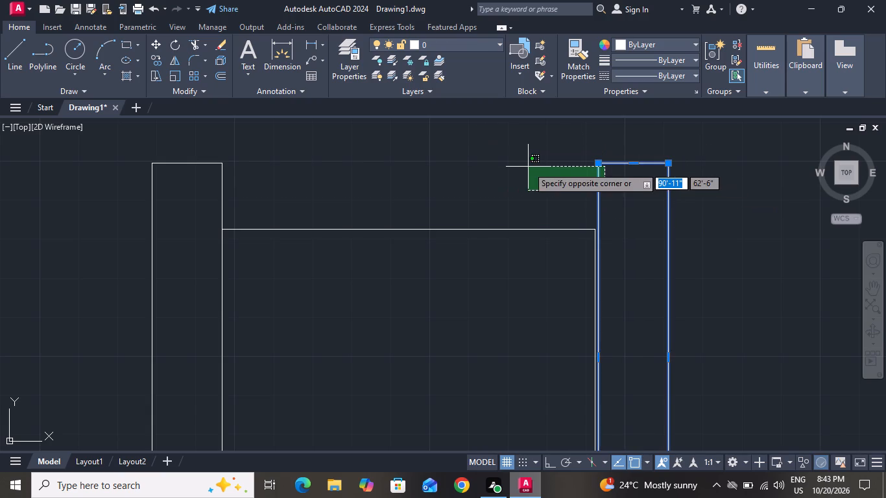
pyautogui.click(152, 44)
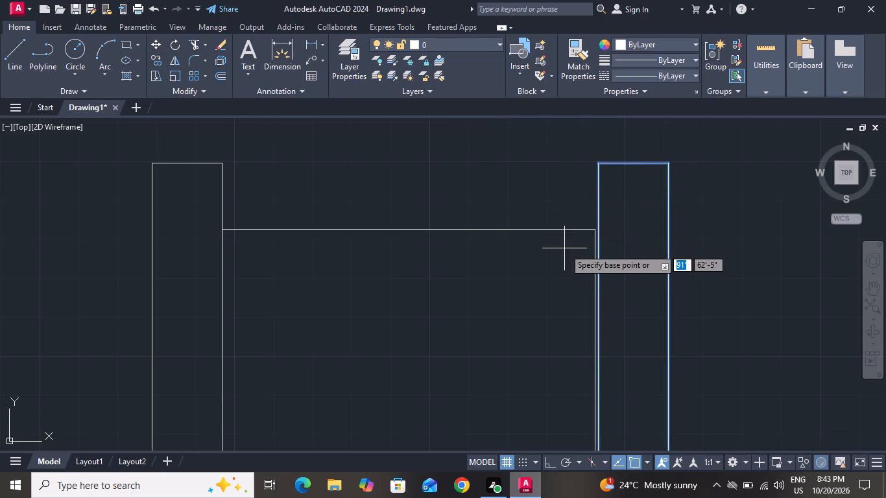
pyautogui.keyDown('ctrl'); pyautogui.scroll(4, 581, 245); pyautogui.keyUp('ctrl')
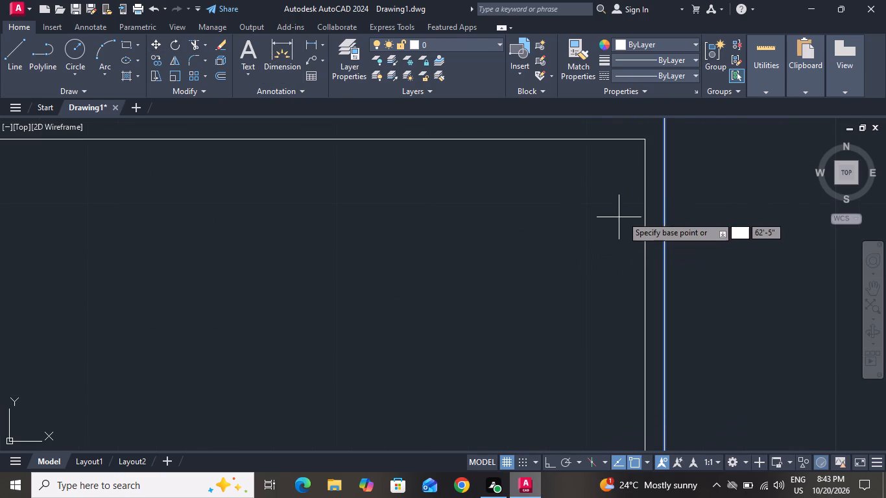
pyautogui.moveTo(662, 137); pyautogui.dragTo(647, 138)
pyautogui.click(647, 138)
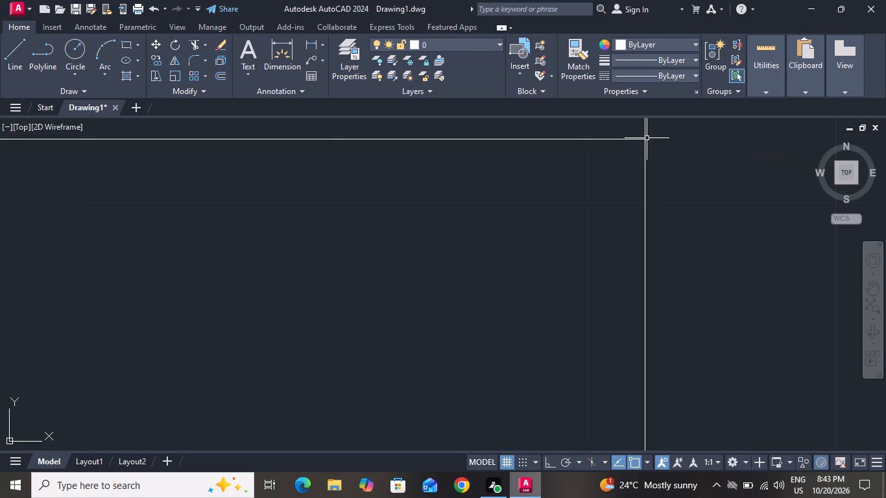
# Draw a new backrest rectangle about 5" wide and 1" deep between the armrests, starting from the right armrest's upper inner corner.
pyautogui.keyDown('ctrl'); pyautogui.scroll(-7, 637, 179); pyautogui.keyUp('ctrl')
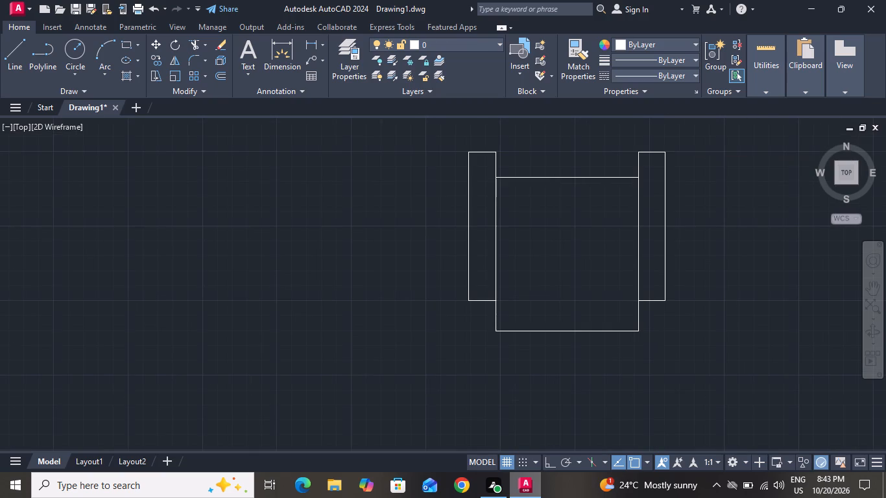
pyautogui.click(128, 45)
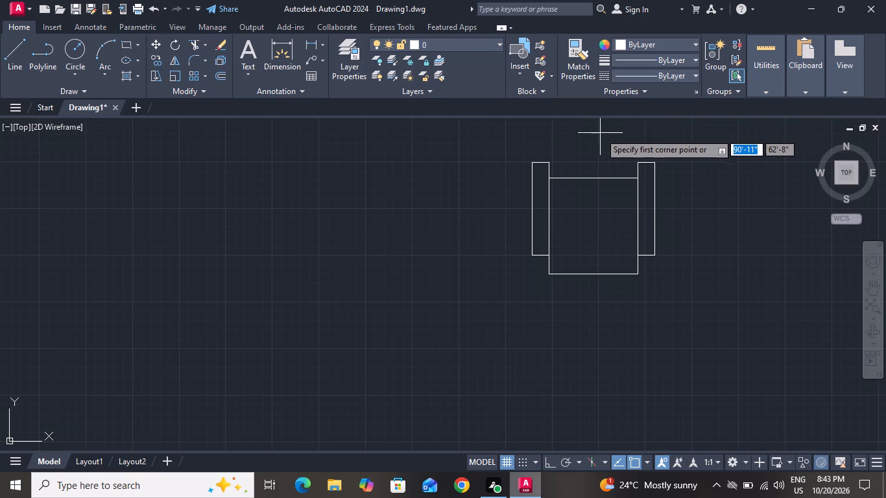
pyautogui.keyDown('ctrl'); pyautogui.scroll(4, 598, 134); pyautogui.keyUp('ctrl')
pyautogui.keyDown('ctrl'); pyautogui.scroll(-2, 598, 134); pyautogui.keyUp('ctrl')
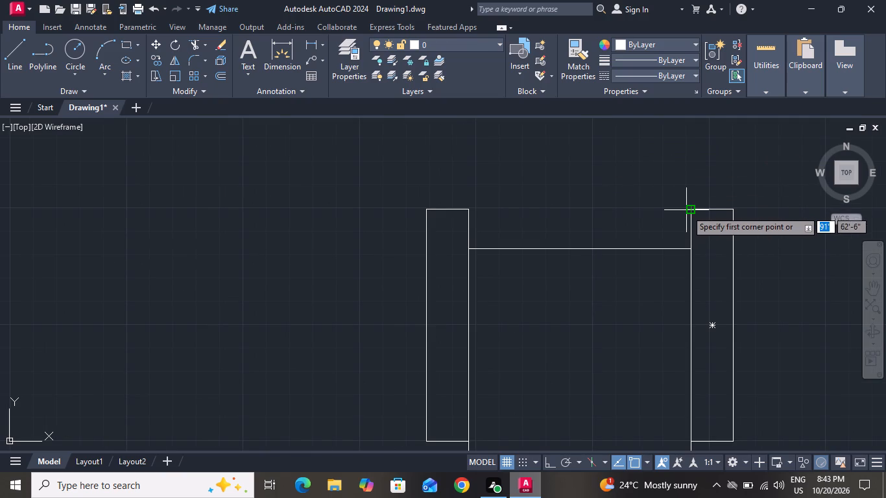
pyautogui.moveTo(688, 211); pyautogui.dragTo(606, 215)
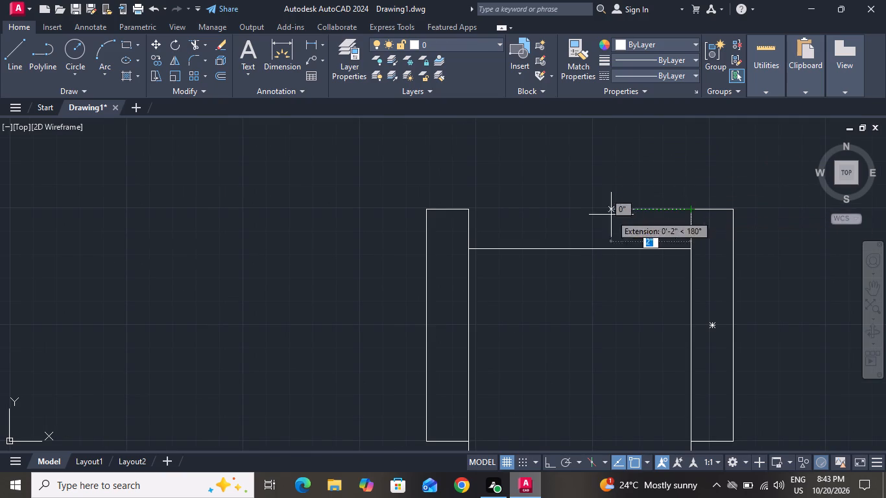
pyautogui.moveTo(606, 215); pyautogui.dragTo(525, 232)
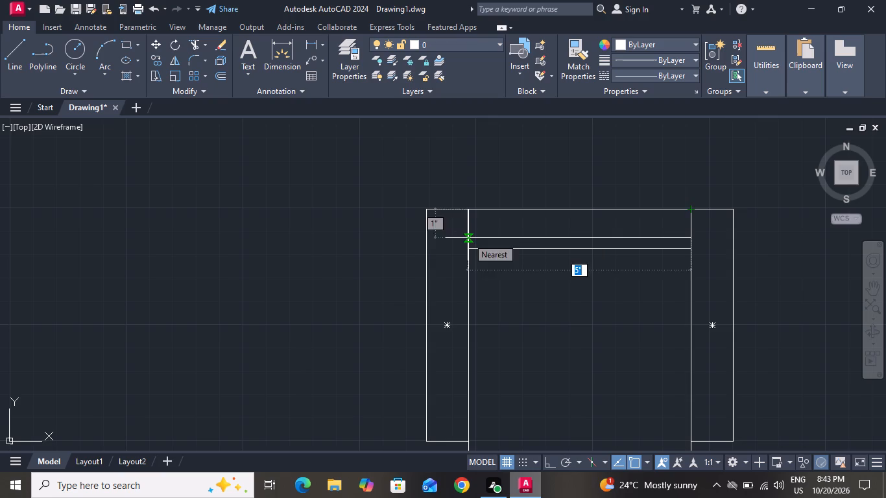
pyautogui.click(468, 238)
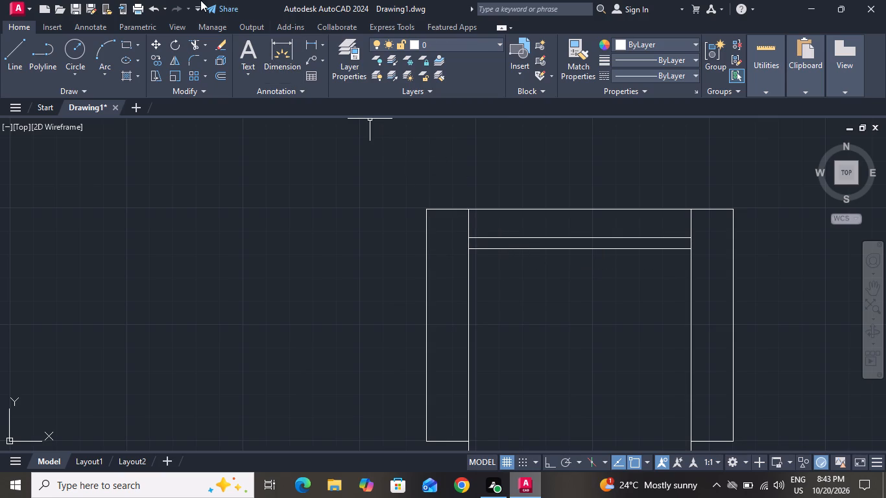
# Trim away the seat's top edge line just below the new backrest.
pyautogui.click(197, 43)
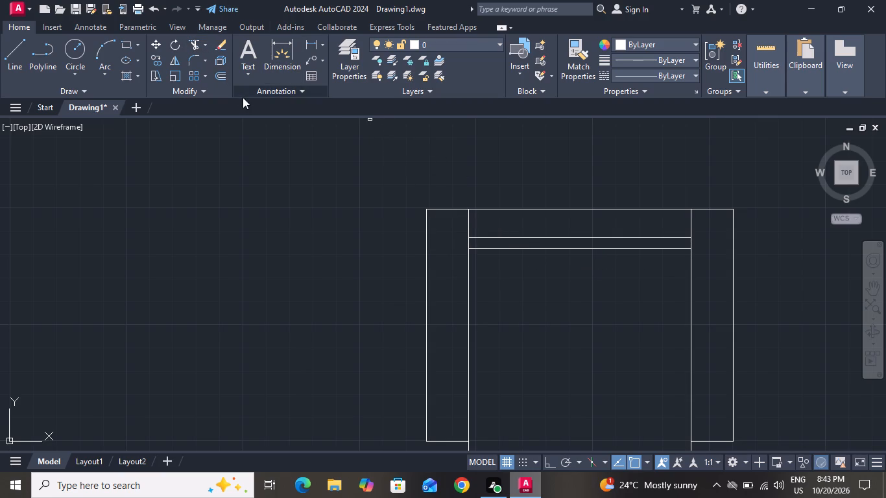
pyautogui.click(481, 249)
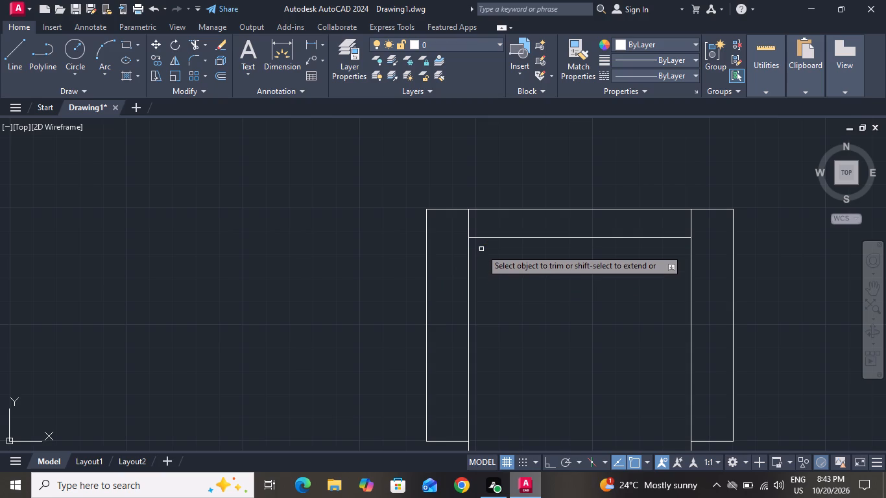
pyautogui.rightClick(481, 249)
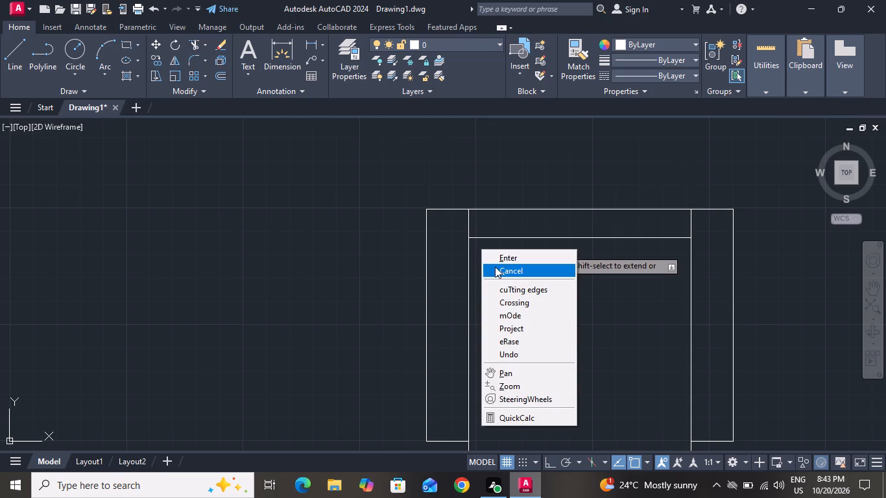
# Draw a three-point arc bulging downward across the lower end of the armchair's left armrest, starting from its outer corner.
pyautogui.click(495, 267)
pyautogui.keyDown('ctrl'); pyautogui.scroll(-3, 495, 267); pyautogui.keyUp('ctrl')
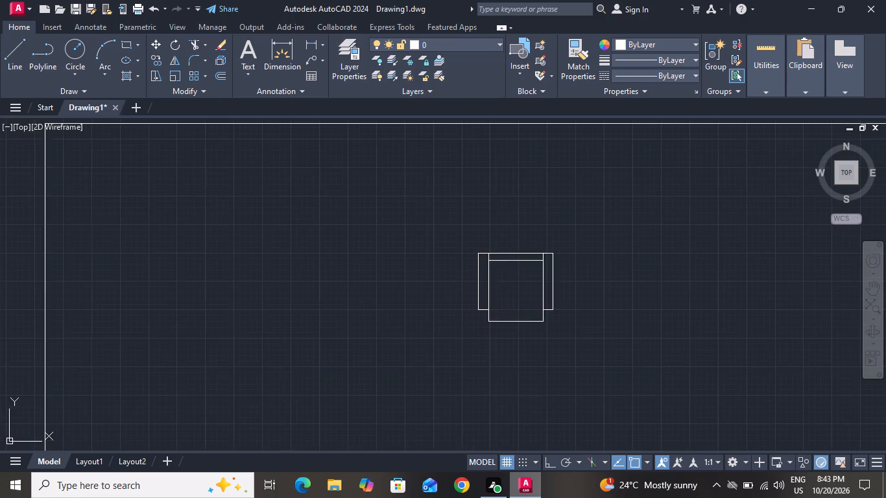
pyautogui.keyDown('ctrl'); pyautogui.scroll(1, 495, 267); pyautogui.keyUp('ctrl')
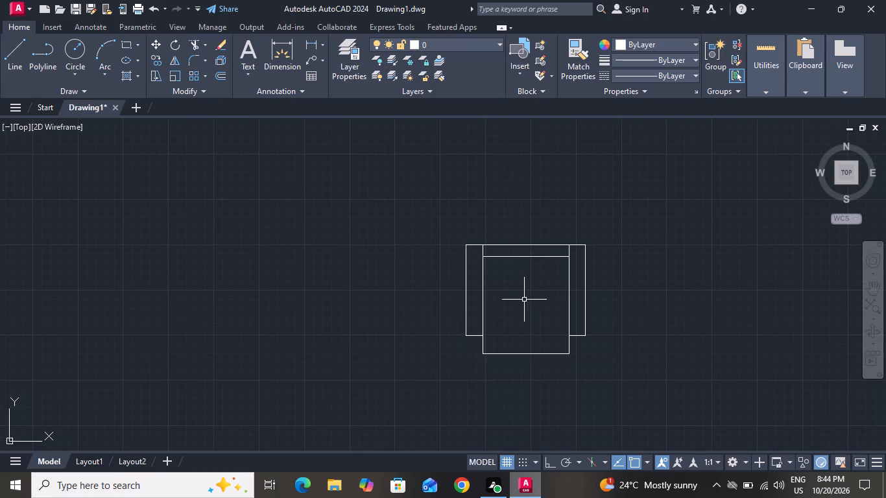
pyautogui.click(101, 51)
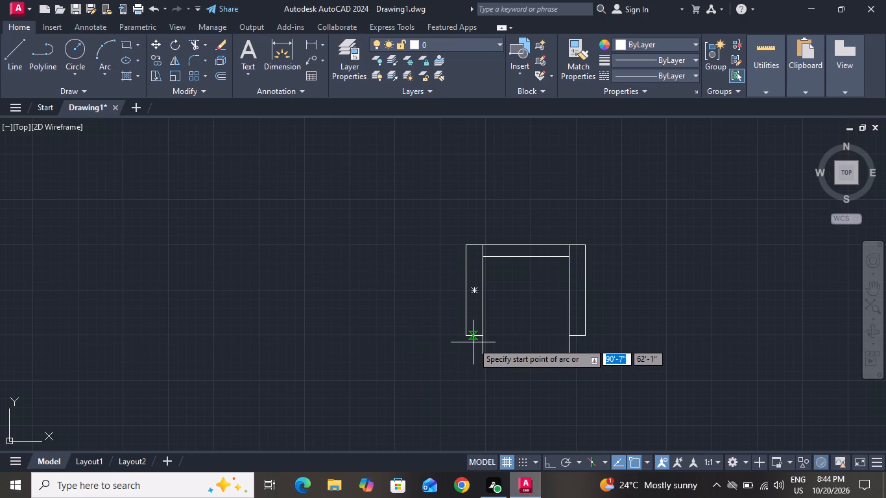
pyautogui.keyDown('ctrl'); pyautogui.scroll(3, 473, 342); pyautogui.keyUp('ctrl')
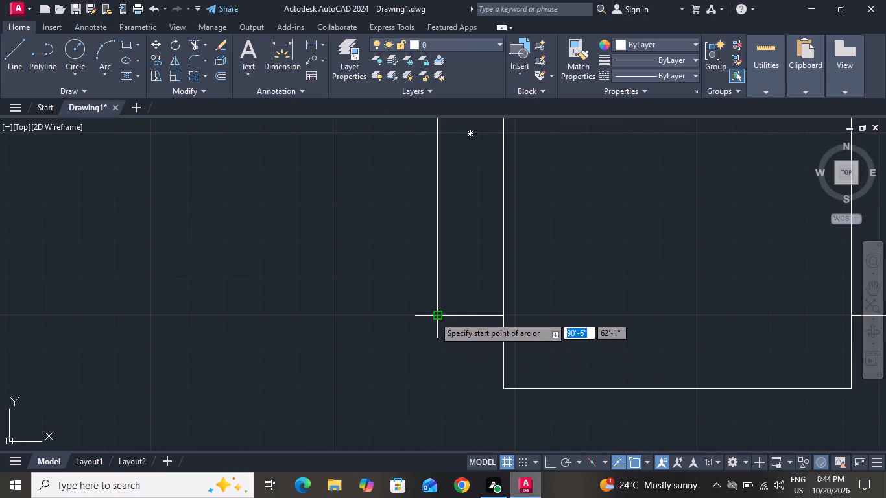
pyautogui.click(434, 316)
pyautogui.click(505, 314)
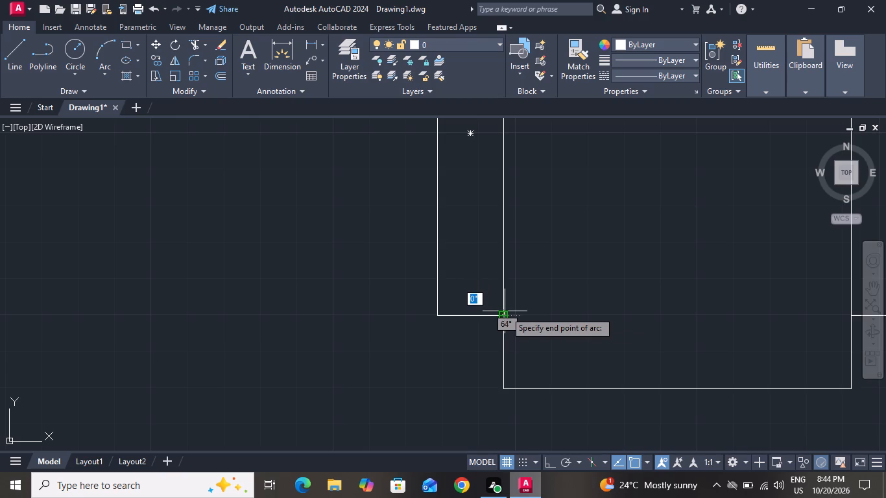
pyautogui.click(505, 311)
pyautogui.click(488, 281)
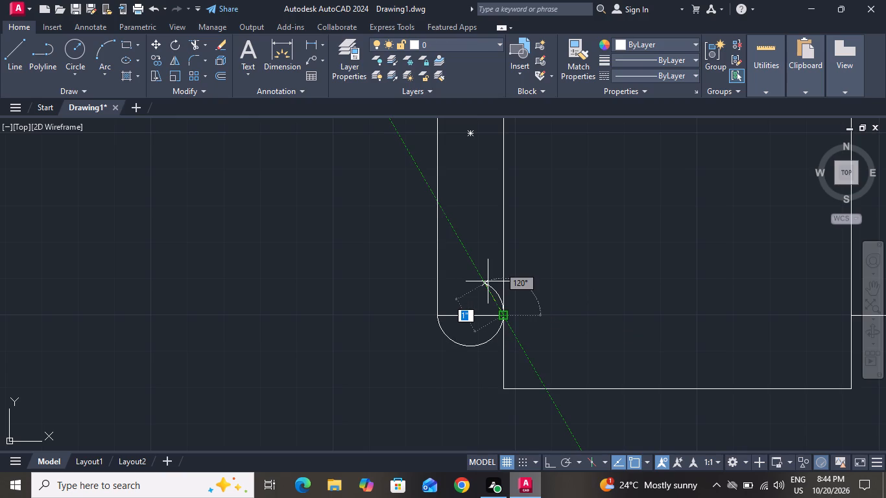
# Trim the arc's excess tail and the straight bottom edge of the left armrest, leaving a rounded end.
pyautogui.click(193, 45)
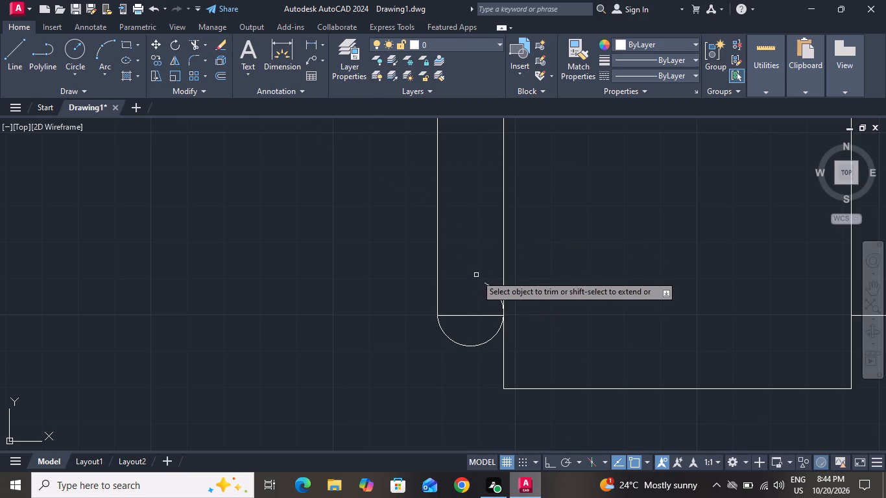
pyautogui.click(488, 286)
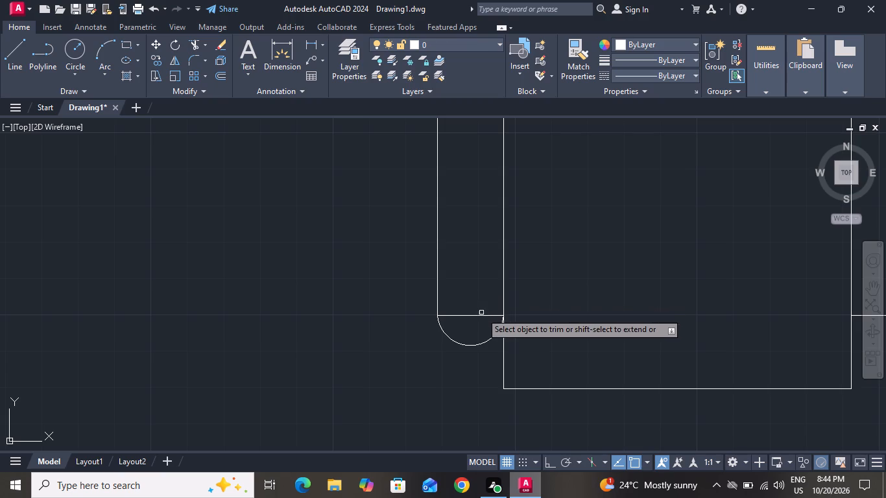
pyautogui.click(479, 318)
pyautogui.click(477, 310)
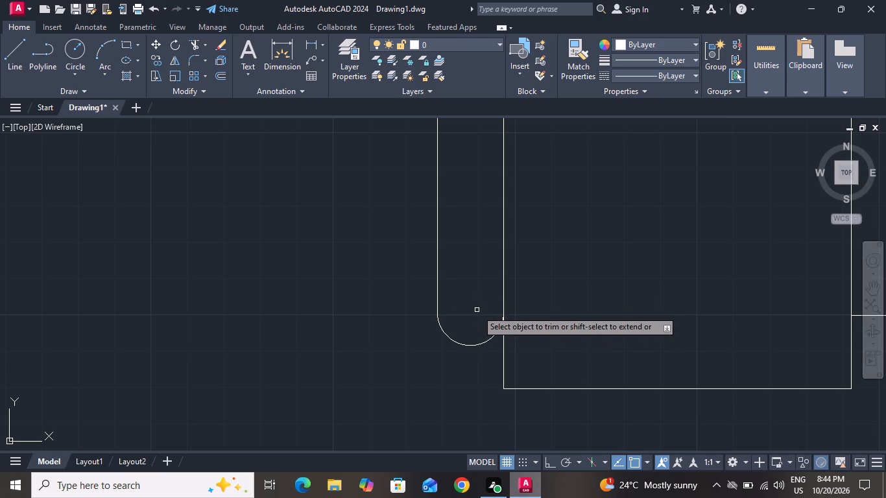
pyautogui.keyDown('ctrl'); pyautogui.scroll(-2, 476, 313); pyautogui.keyUp('ctrl')
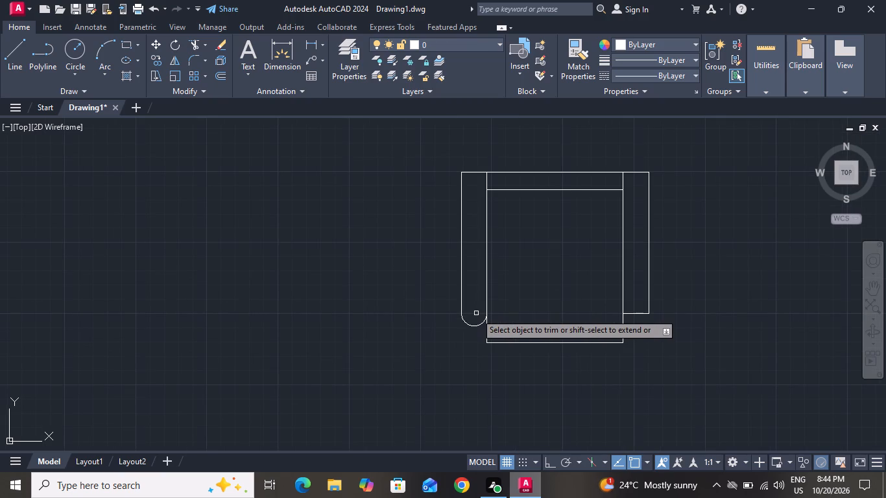
pyautogui.rightClick(476, 313)
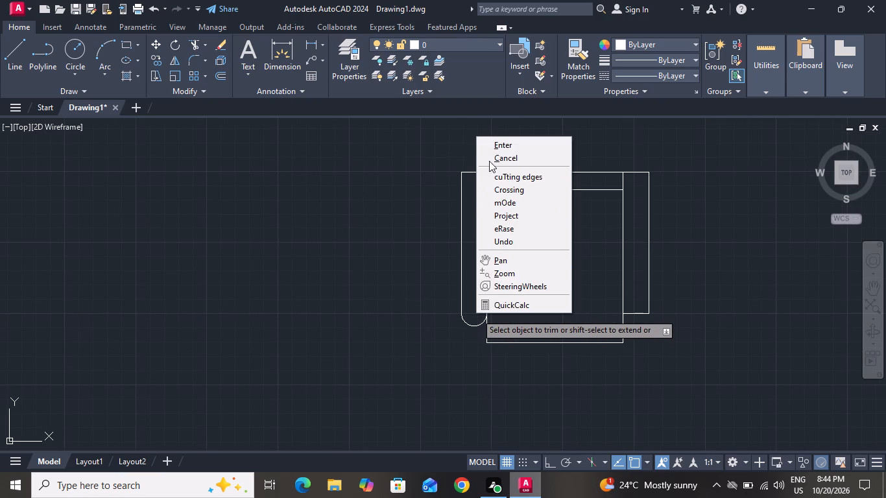
pyautogui.click(488, 161)
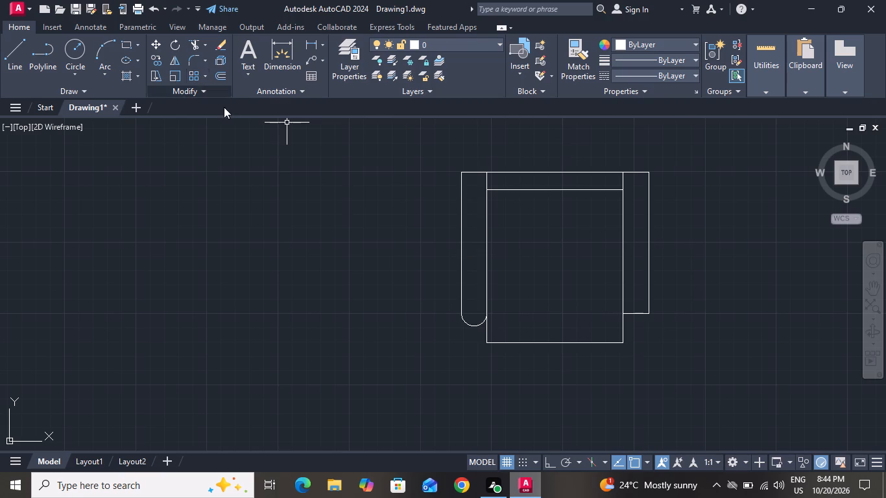
# Draw a matching three-point arc about 1" wide across the lower end of the right armrest, starting from its inner corner.
pyautogui.click(101, 38)
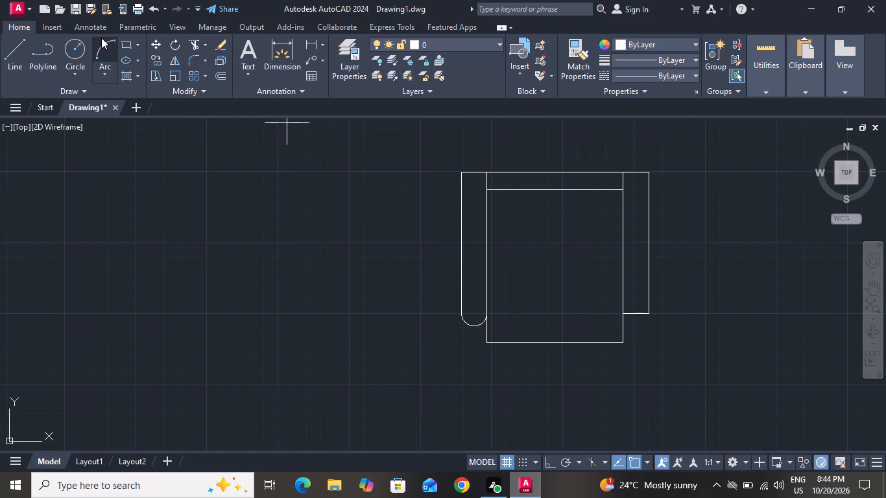
pyautogui.click(626, 314)
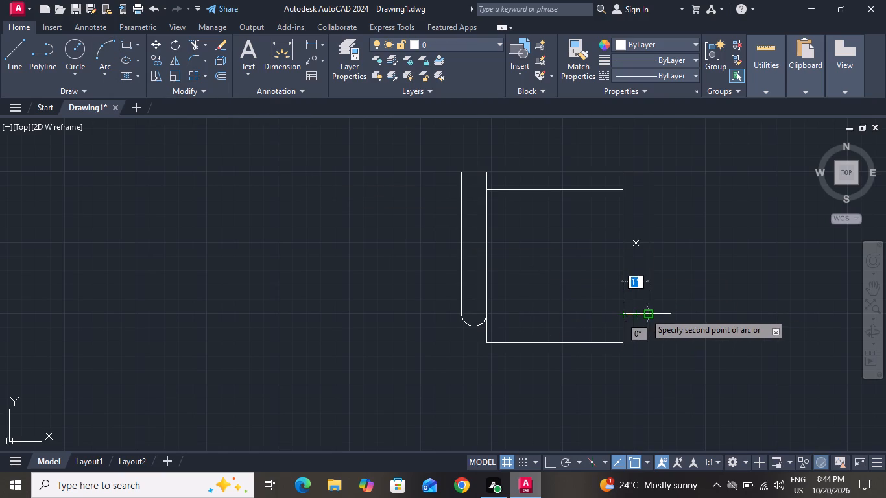
pyautogui.click(645, 313)
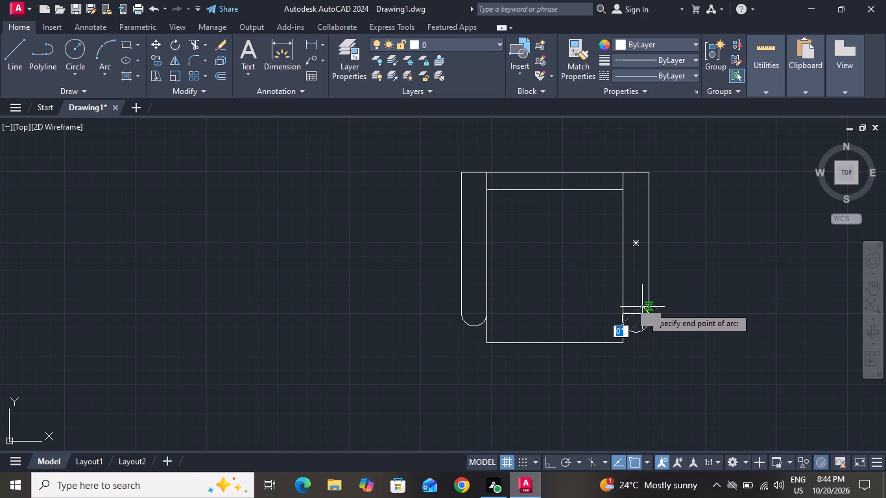
pyautogui.keyDown('ctrl'); pyautogui.scroll(3, 642, 307); pyautogui.keyUp('ctrl')
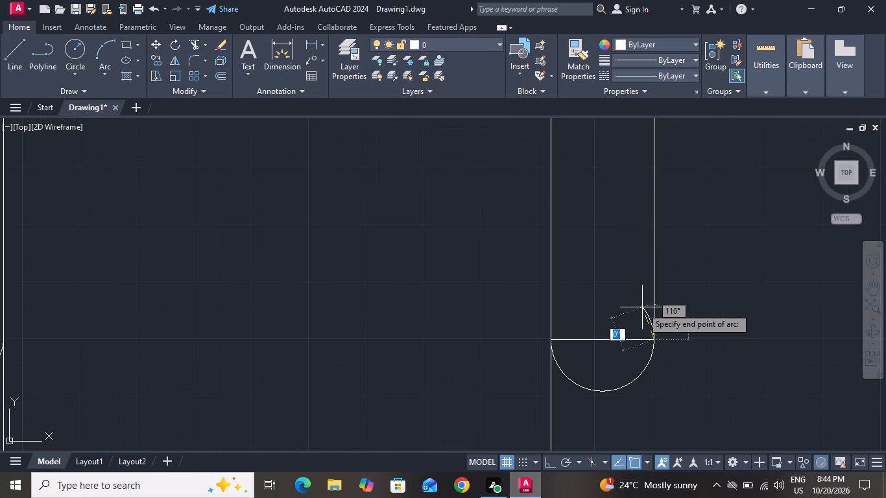
pyautogui.click(641, 297)
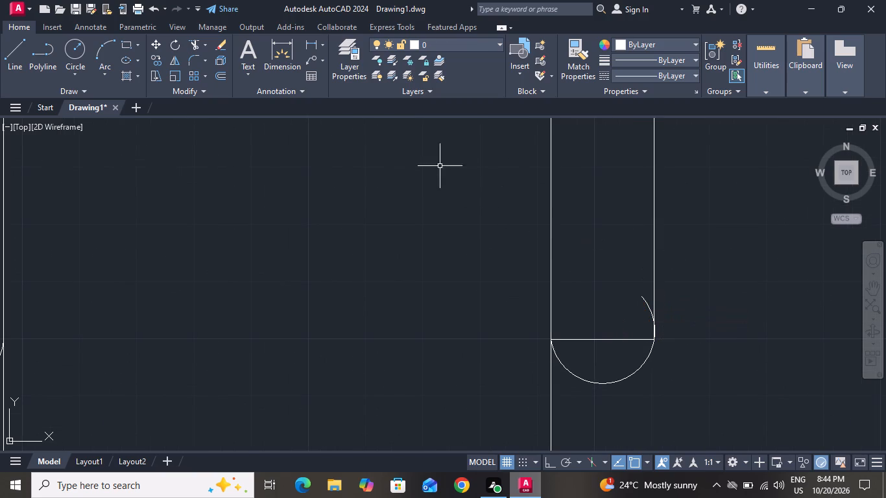
# Trim the arc's excess tail and the straight bottom edge of the right armrest, leaving a rounded end.
pyautogui.click(194, 41)
pyautogui.click(645, 304)
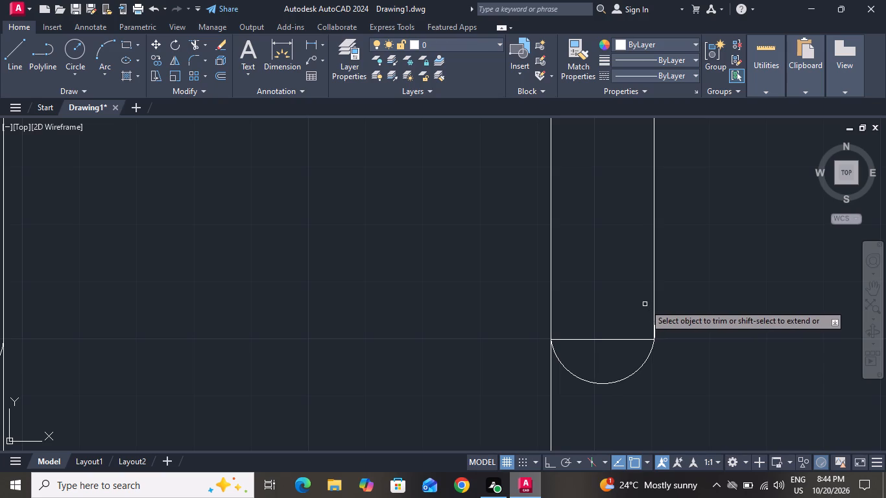
pyautogui.moveTo(619, 333); pyautogui.dragTo(615, 346)
pyautogui.click(615, 346)
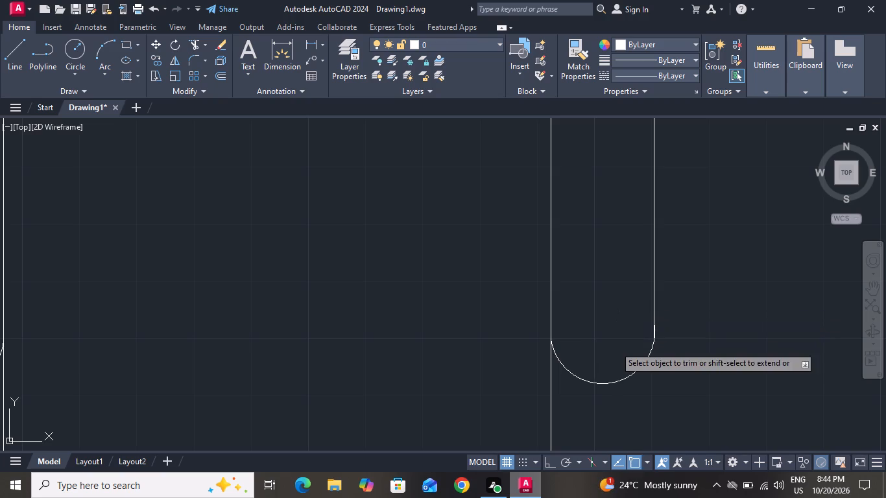
pyautogui.rightClick(615, 346)
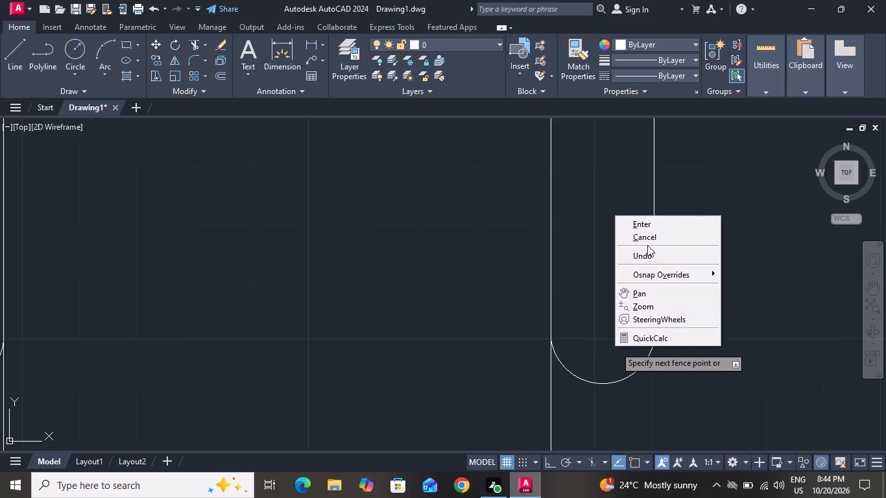
pyautogui.click(648, 238)
pyautogui.keyDown('ctrl'); pyautogui.scroll(-6, 648, 238); pyautogui.keyUp('ctrl')
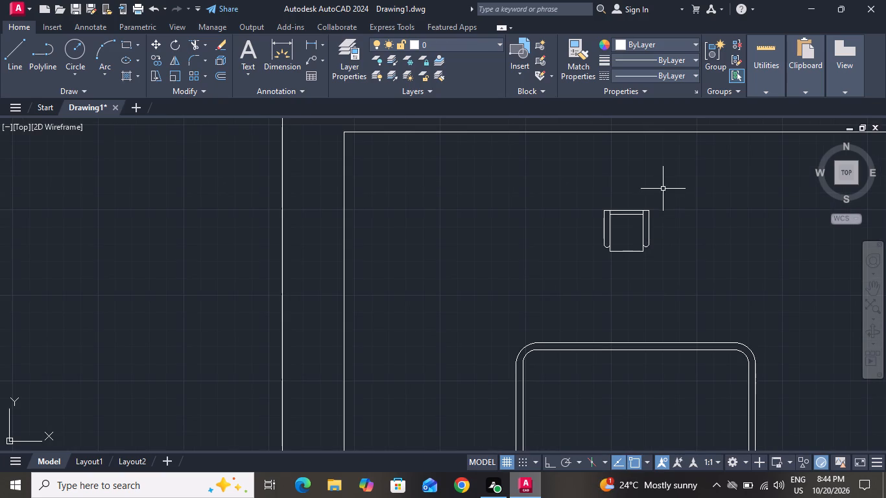
# Move the whole armchair by the midpoint of its seat's front edge onto the table's upper outer edge, near the table's left end.
pyautogui.click(664, 188)
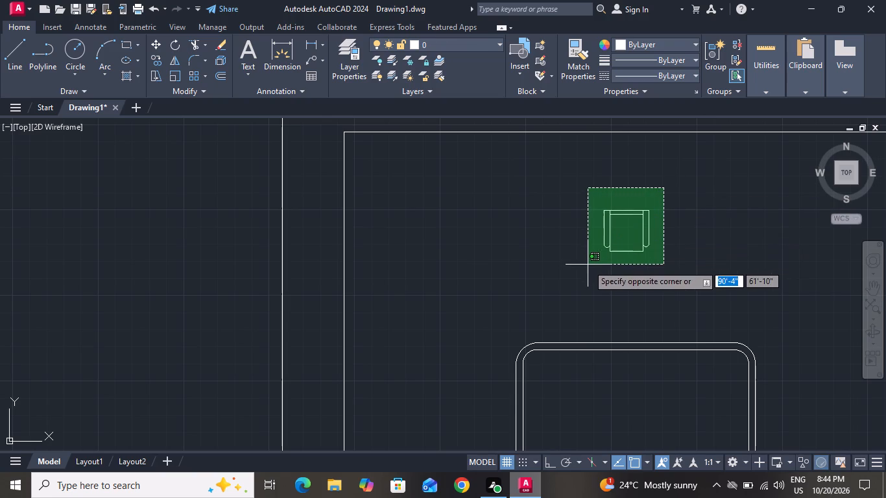
pyautogui.click(588, 265)
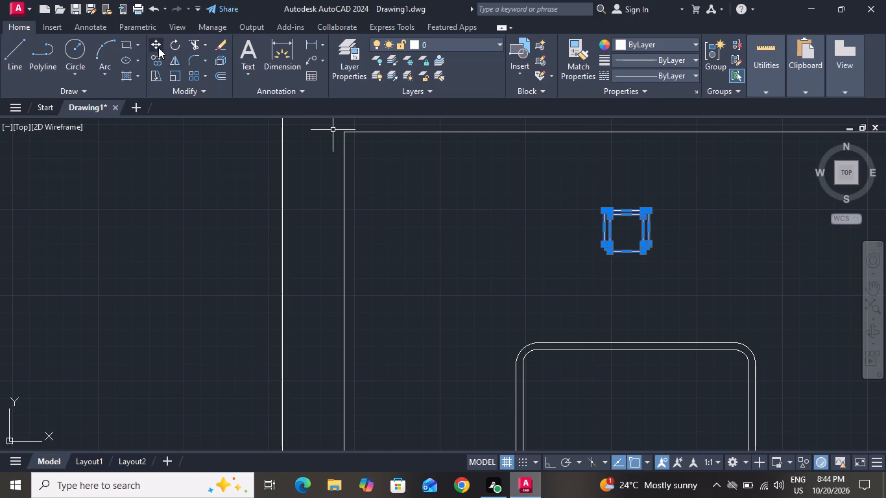
pyautogui.moveTo(158, 47); pyautogui.dragTo(324, 151)
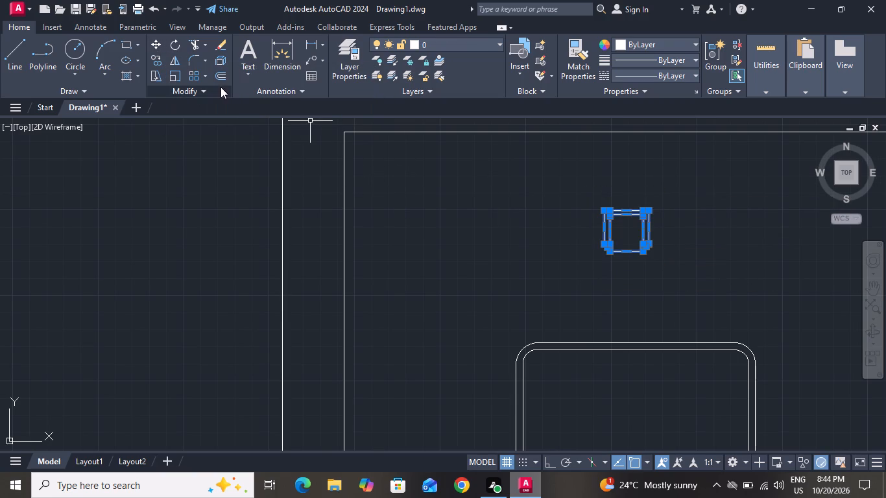
pyautogui.click(157, 47)
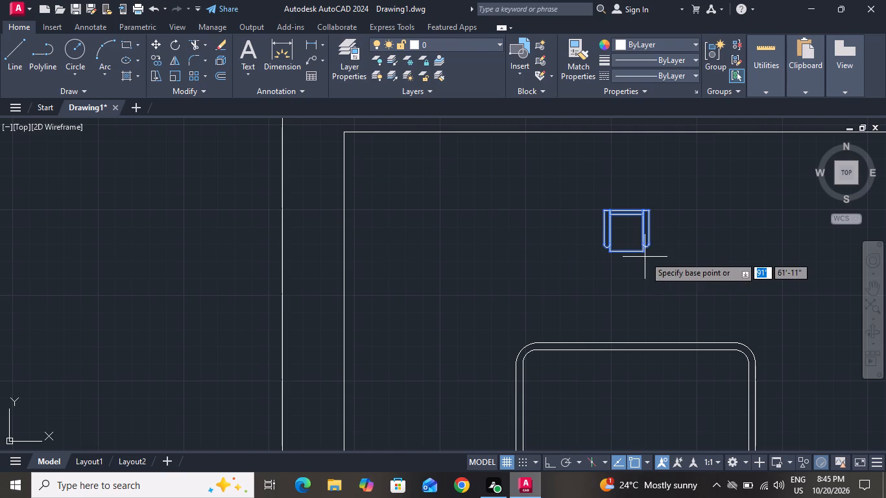
pyautogui.moveTo(629, 253); pyautogui.dragTo(590, 306)
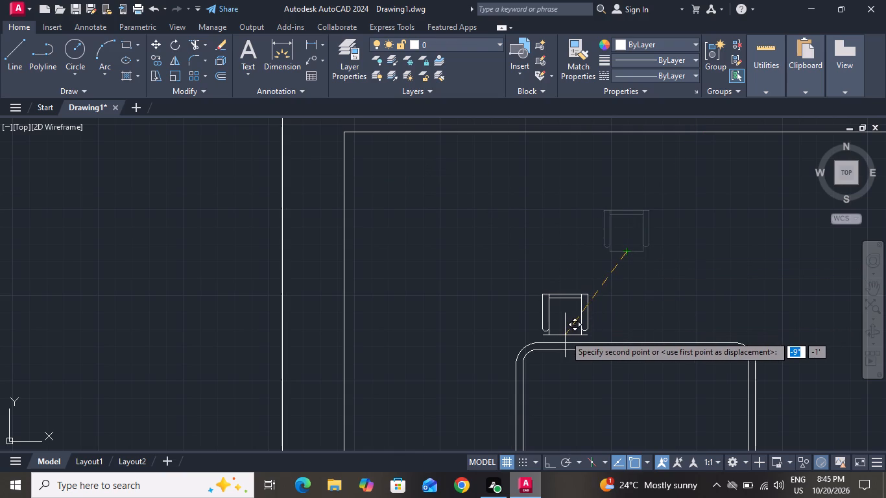
pyautogui.keyDown('ctrl'); pyautogui.scroll(2, 565, 335); pyautogui.keyUp('ctrl')
pyautogui.keyDown('ctrl'); pyautogui.scroll(-1, 565, 335); pyautogui.keyUp('ctrl')
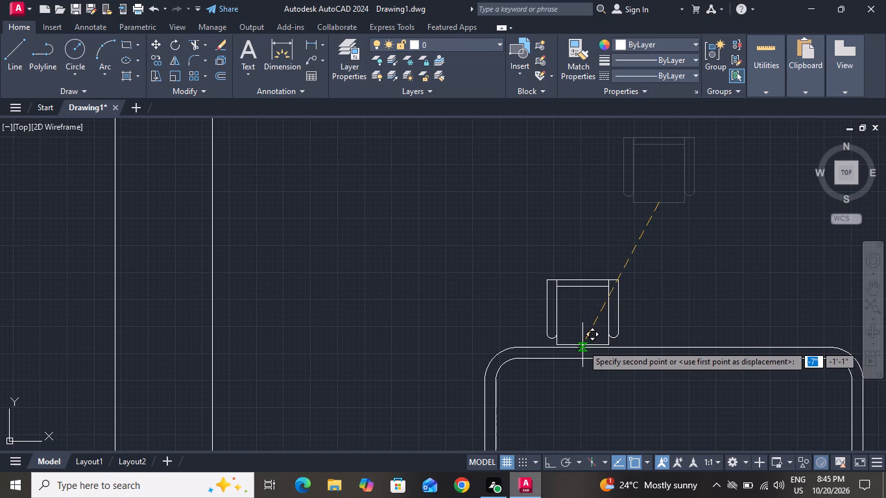
pyautogui.click(584, 346)
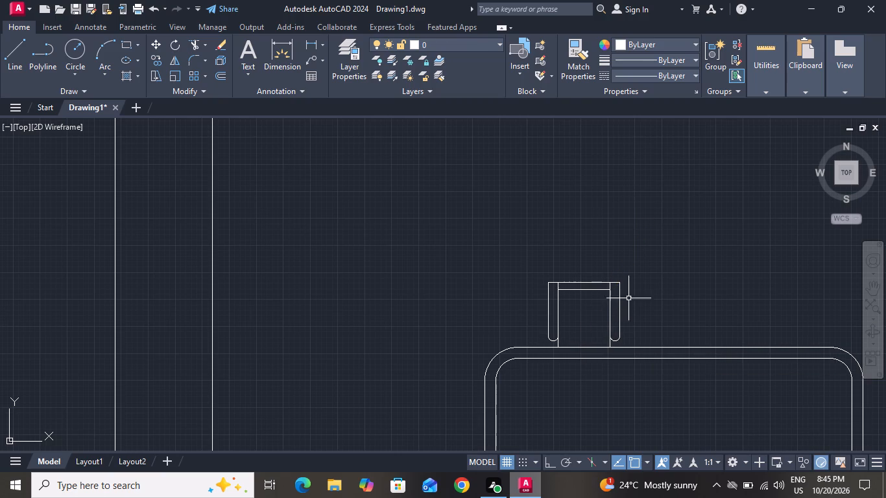
# Copy the armchair by its seat's front corner along the table's upper edge, about 1'-3" toward the table's right end.
pyautogui.click(660, 262)
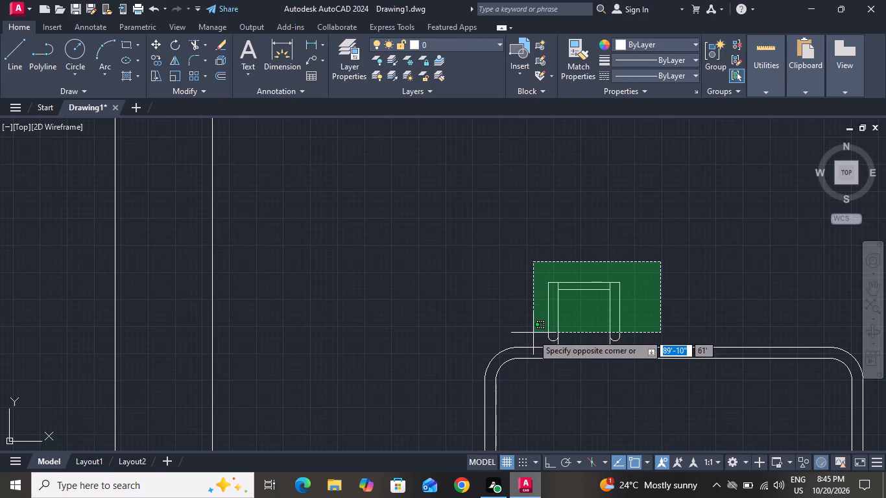
pyautogui.click(536, 341)
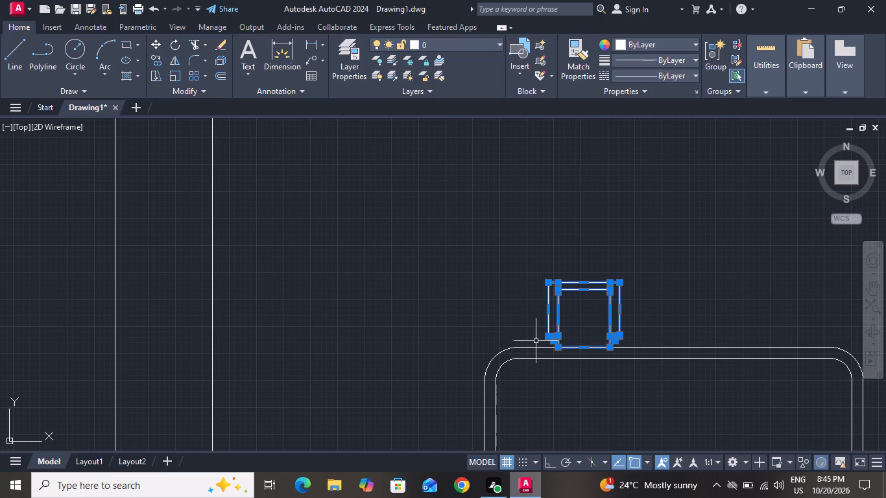
pyautogui.click(162, 56)
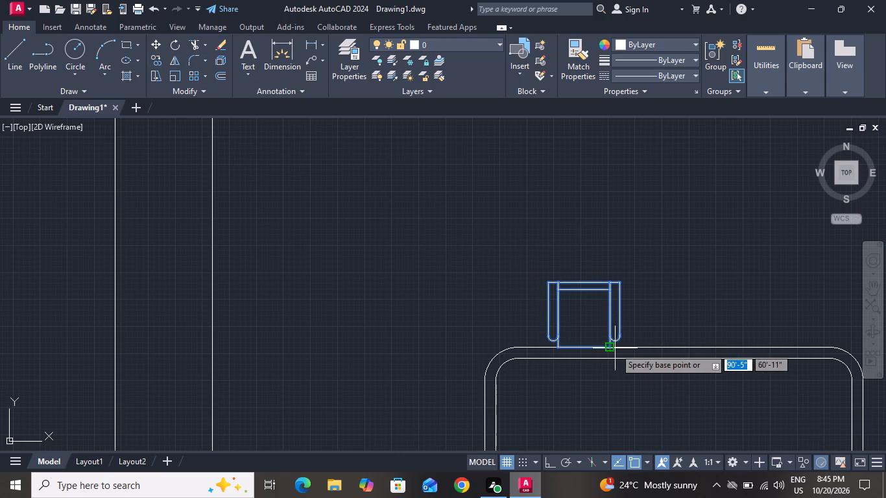
pyautogui.moveTo(610, 348); pyautogui.dragTo(691, 347)
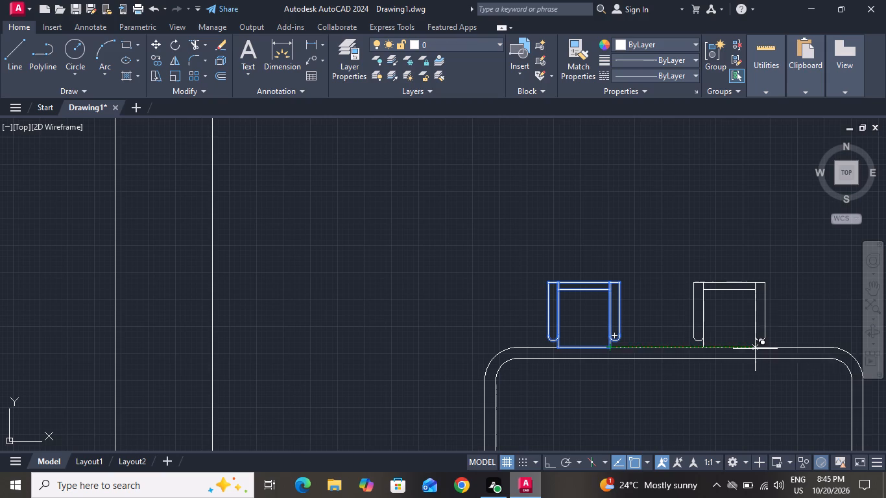
pyautogui.click(767, 348)
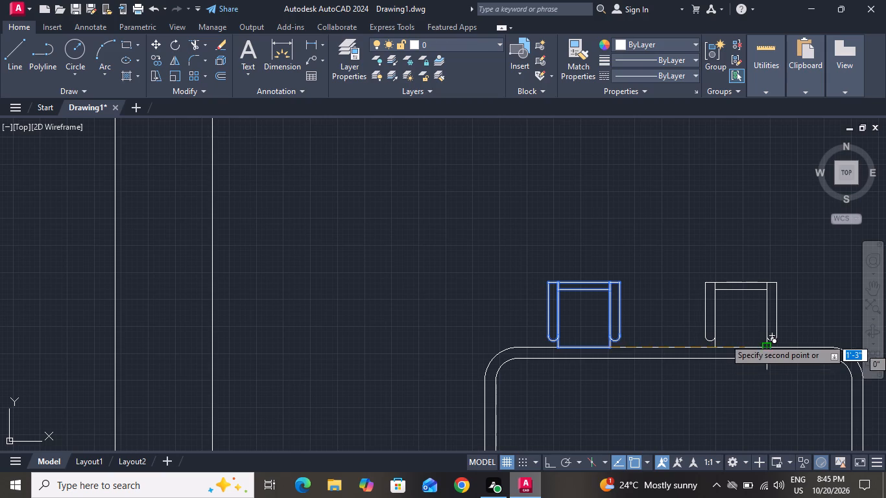
# Place another copy of the armchair in the open floor to the right of the table, and finish copying.
pyautogui.keyDown('ctrl'); pyautogui.scroll(-2, 613, 251); pyautogui.keyUp('ctrl')
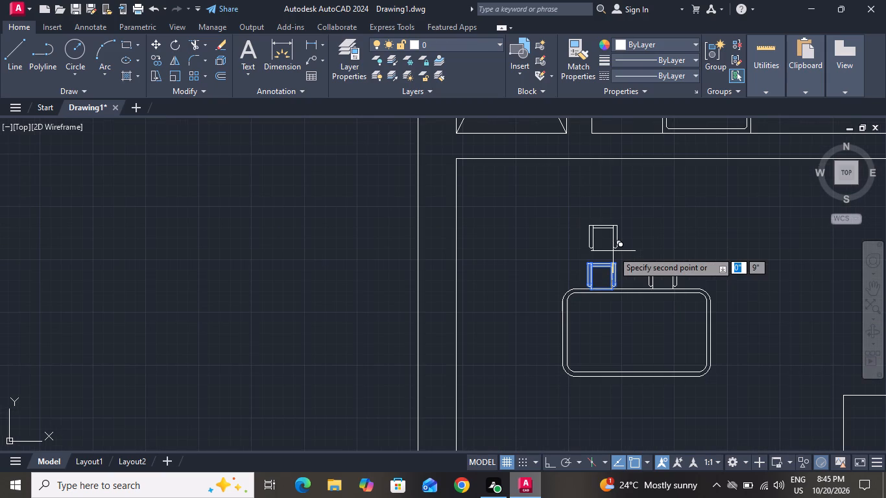
pyautogui.click(774, 338)
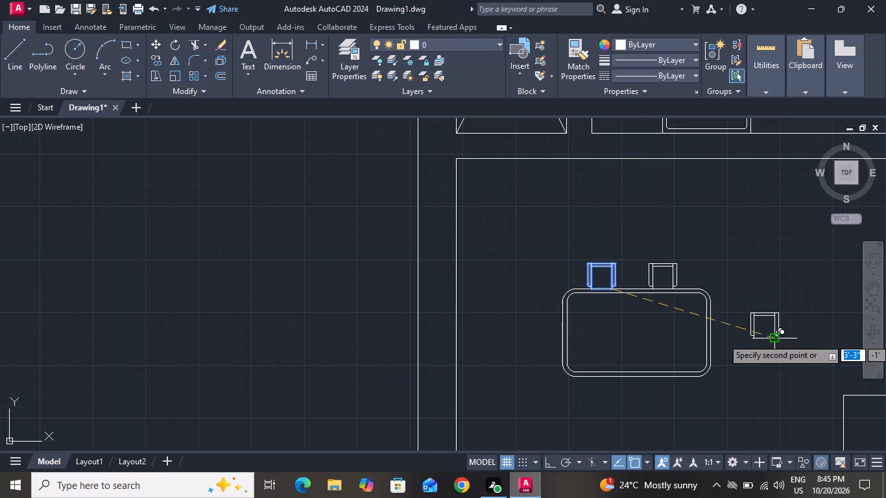
pyautogui.rightClick(774, 338)
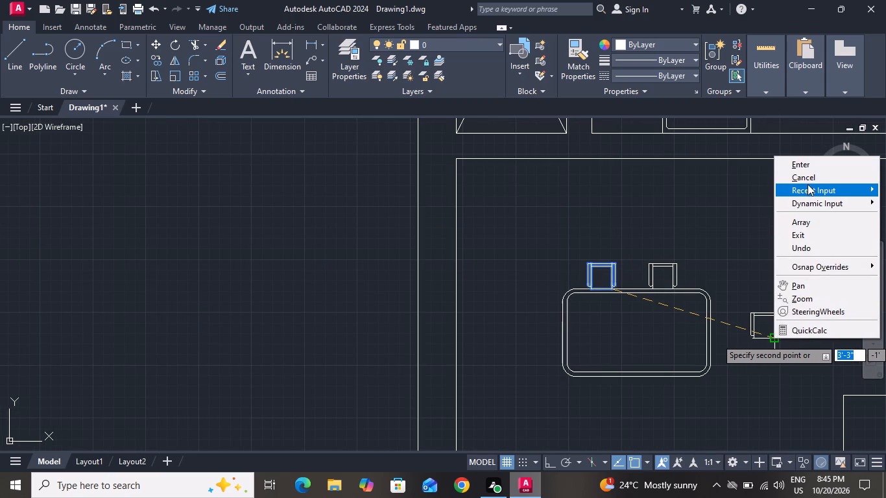
pyautogui.click(808, 180)
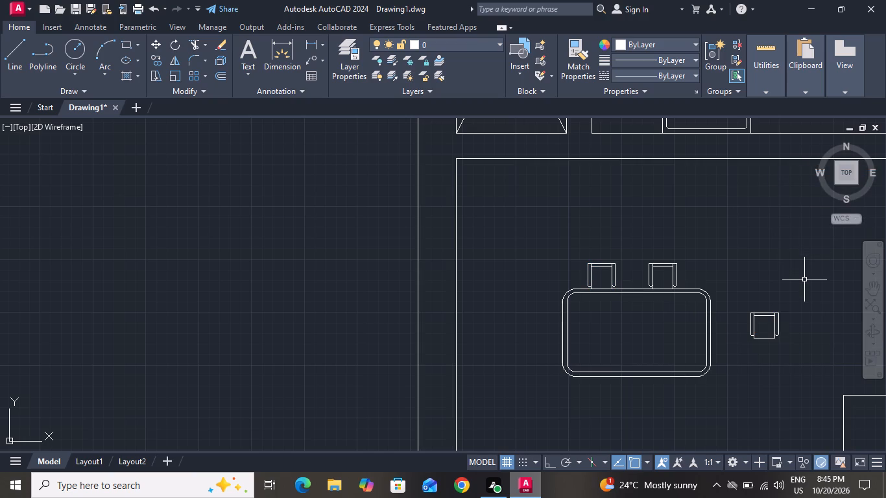
# Rotate the loose armchair 180° about its seat's lower-left corner, with Ortho on, so its seat front faces upward.
pyautogui.click(807, 289)
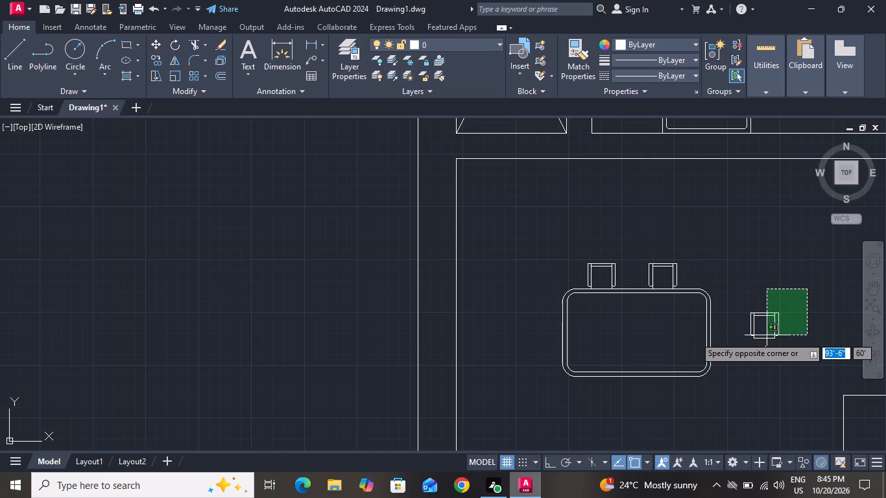
pyautogui.click(745, 357)
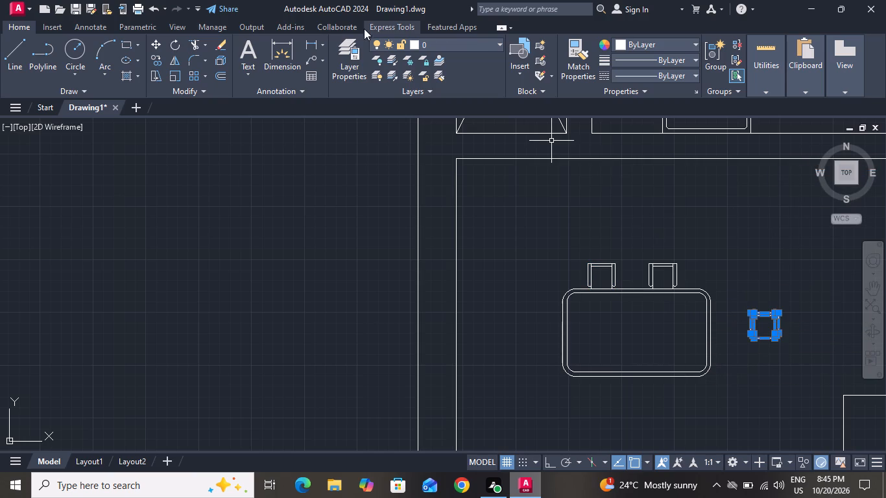
pyautogui.click(169, 46)
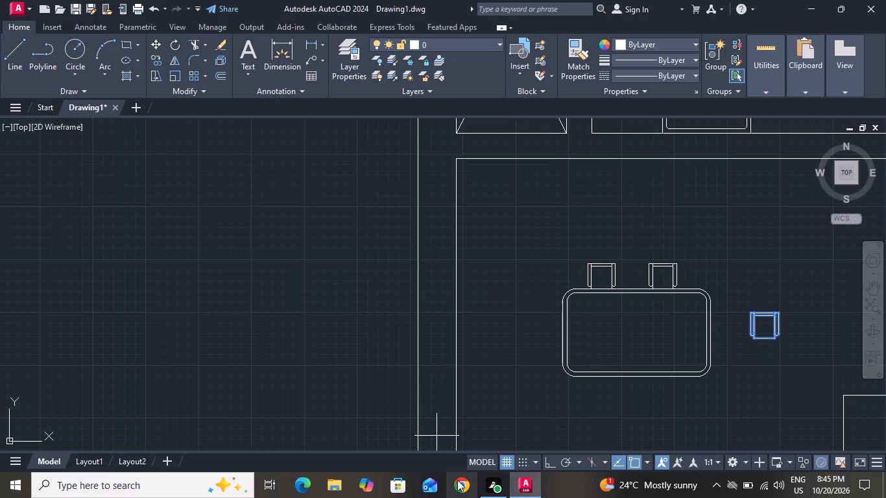
pyautogui.click(547, 463)
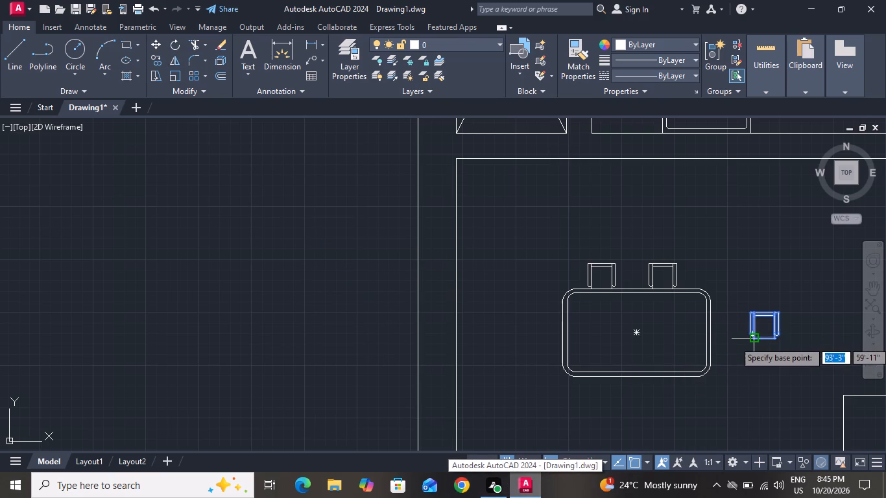
pyautogui.moveTo(757, 341); pyautogui.dragTo(784, 342)
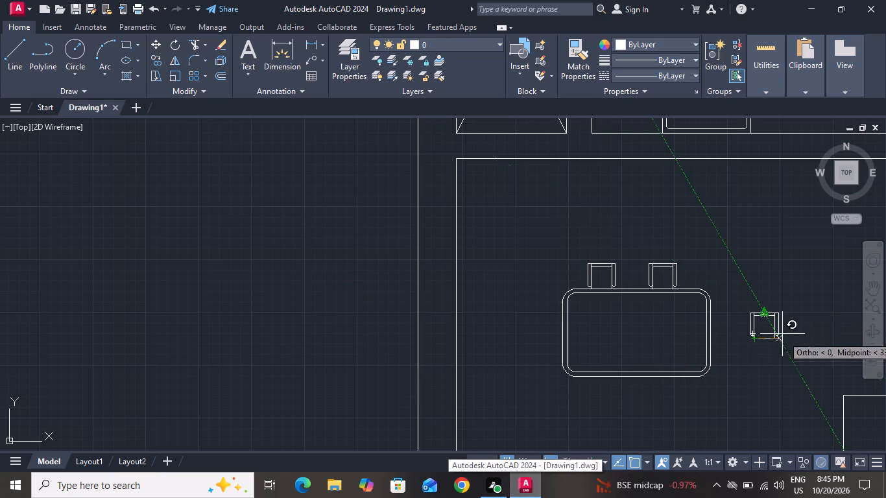
pyautogui.moveTo(784, 342); pyautogui.dragTo(662, 360)
pyautogui.click(662, 360)
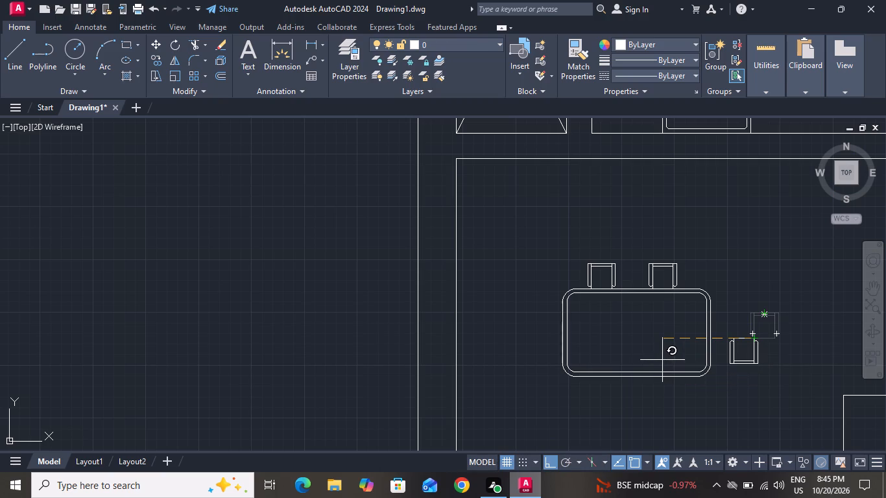
# Move the rotated armchair by its seat's front-edge midpoint to just below the table's lower edge, near the right end, with Ortho off.
pyautogui.click(785, 329)
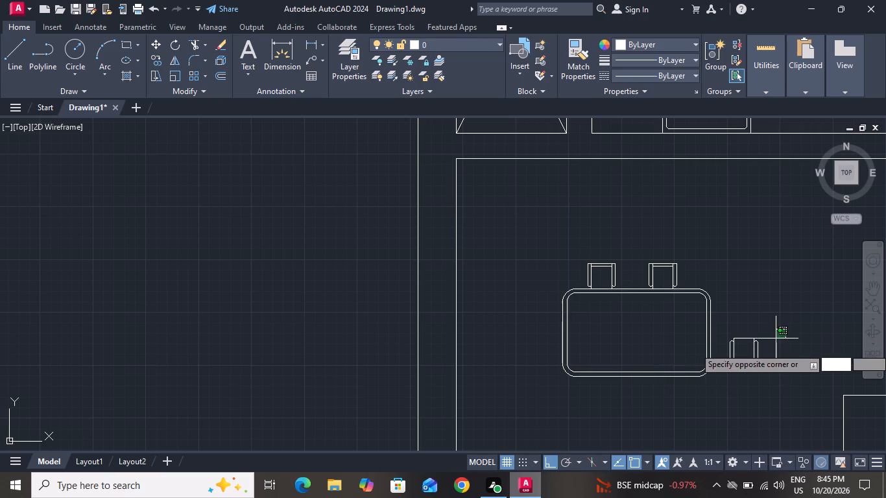
pyautogui.click(726, 387)
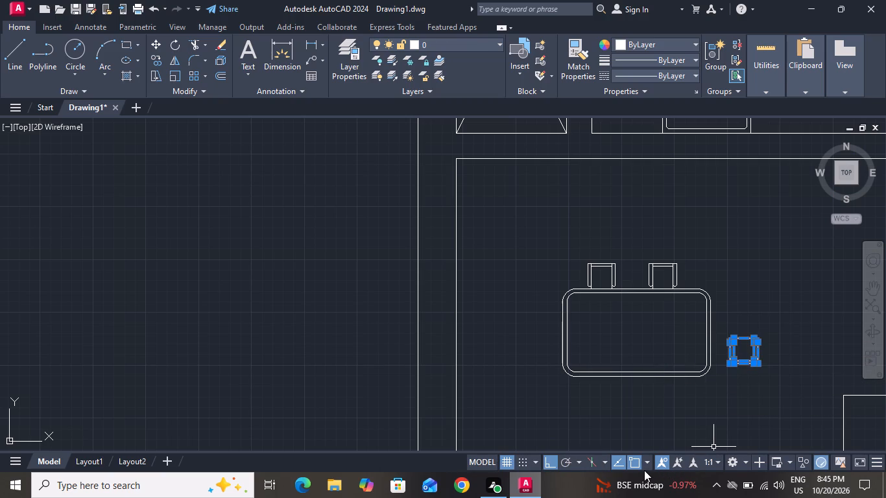
pyautogui.click(550, 464)
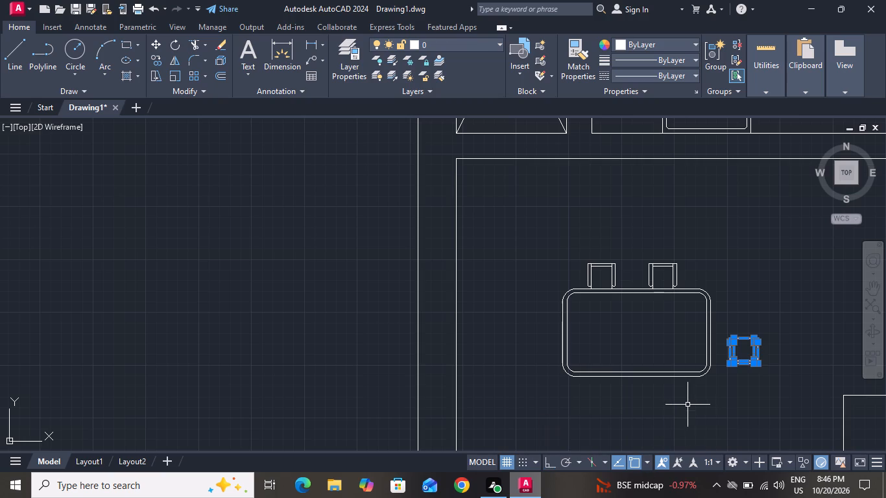
pyautogui.click(161, 52)
pyautogui.click(158, 47)
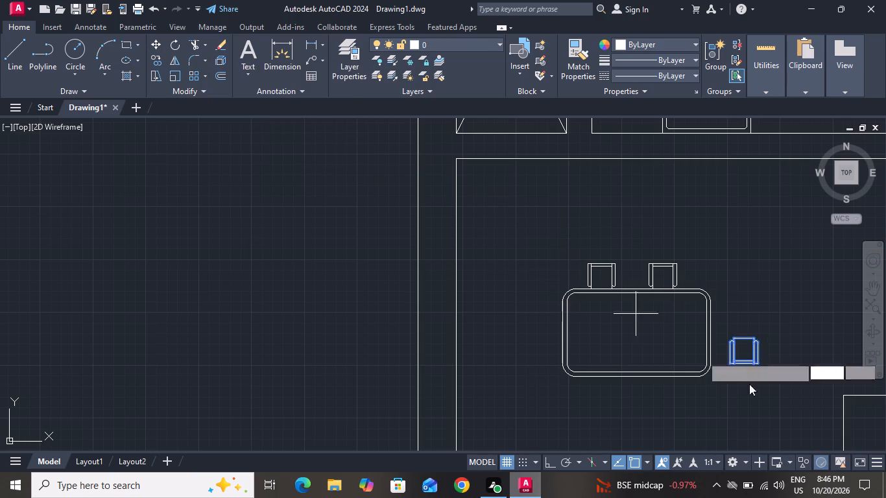
pyautogui.click(745, 336)
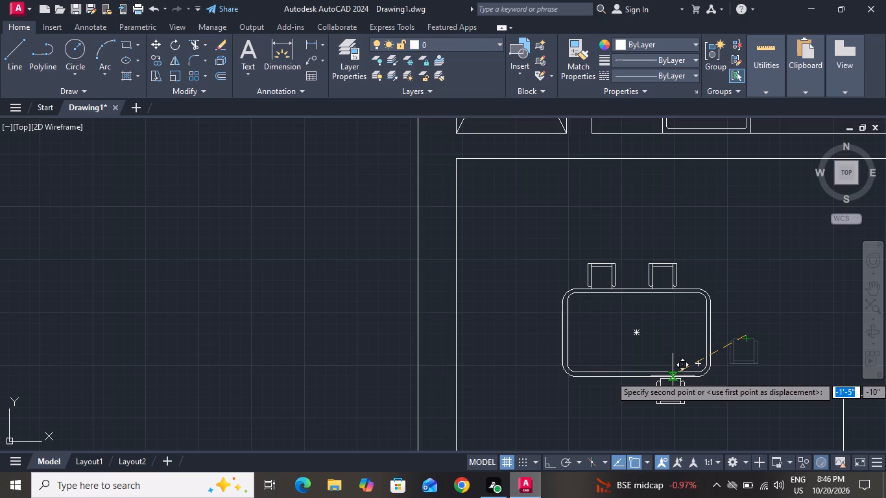
pyautogui.keyDown('ctrl'); pyautogui.scroll(2, 673, 375); pyautogui.keyUp('ctrl')
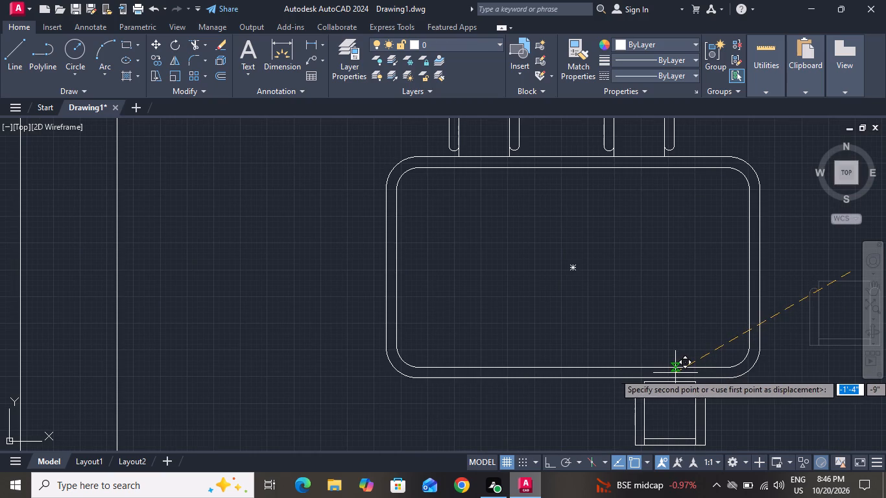
pyautogui.keyDown('ctrl'); pyautogui.scroll(1, 675, 373); pyautogui.keyUp('ctrl')
pyautogui.click(675, 373)
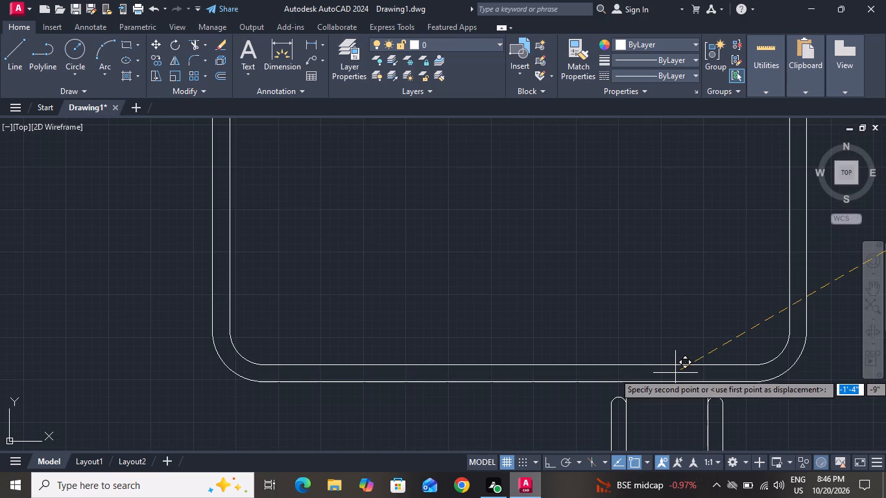
# Copy the lower armchair, including both arm-end arcs, by its seat's front midpoint onto the table's lower edge, about 1'-5" to the left.
pyautogui.keyDown('ctrl'); pyautogui.scroll(-2, 638, 404); pyautogui.keyUp('ctrl')
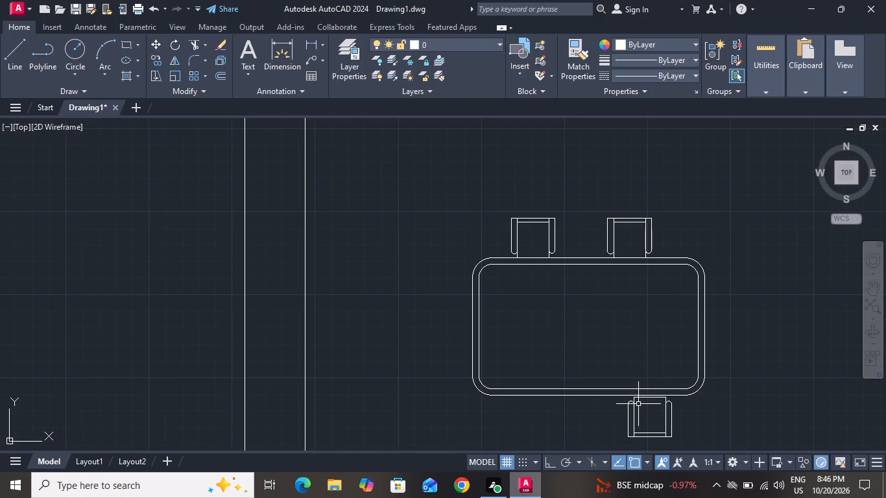
pyautogui.moveTo(684, 417); pyautogui.dragTo(625, 435)
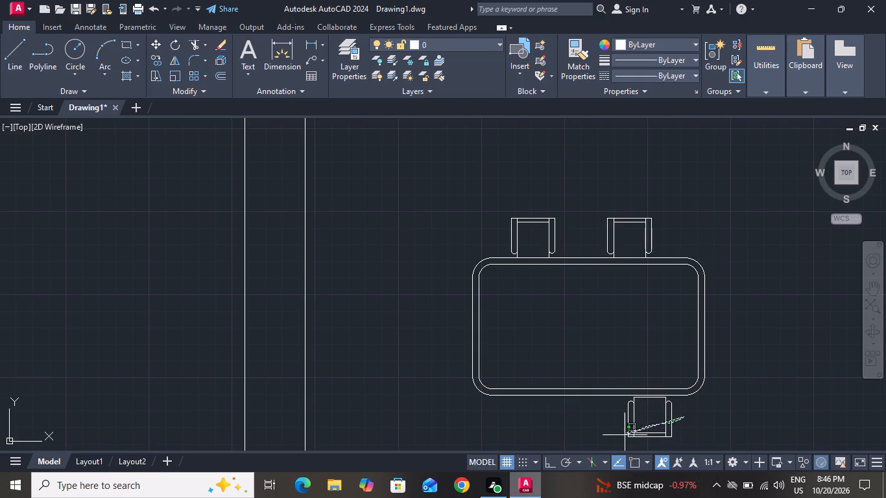
pyautogui.moveTo(625, 435); pyautogui.dragTo(617, 438)
pyautogui.click(617, 438)
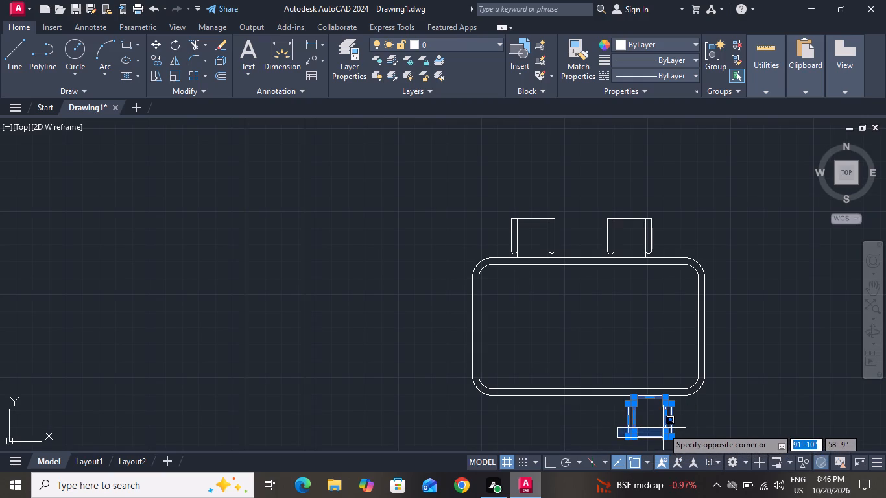
pyautogui.click(663, 428)
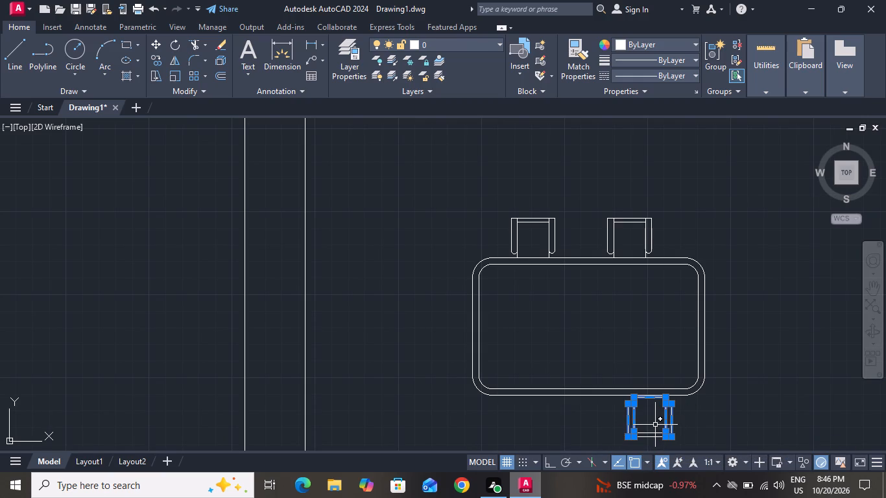
pyautogui.moveTo(656, 423); pyautogui.dragTo(636, 444)
pyautogui.keyDown('ctrl'); pyautogui.scroll(6, 637, 404); pyautogui.keyUp('ctrl')
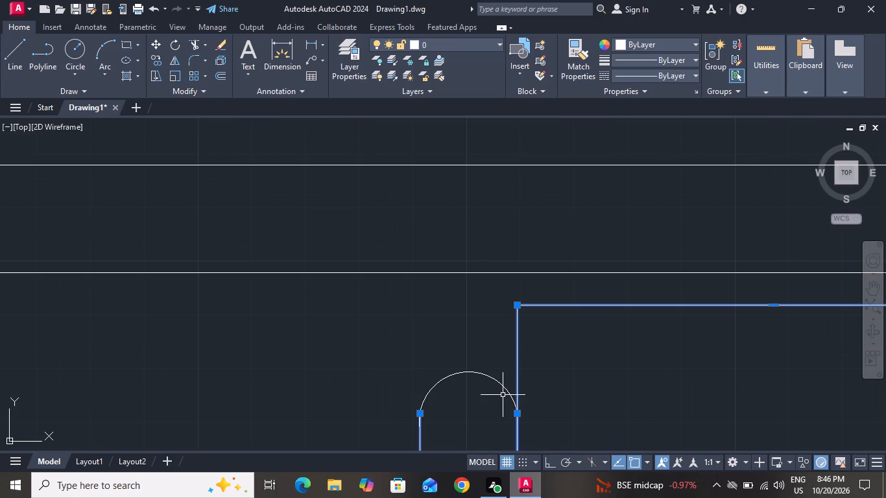
pyautogui.click(505, 390)
pyautogui.keyDown('ctrl'); pyautogui.scroll(-2, 505, 390); pyautogui.keyUp('ctrl')
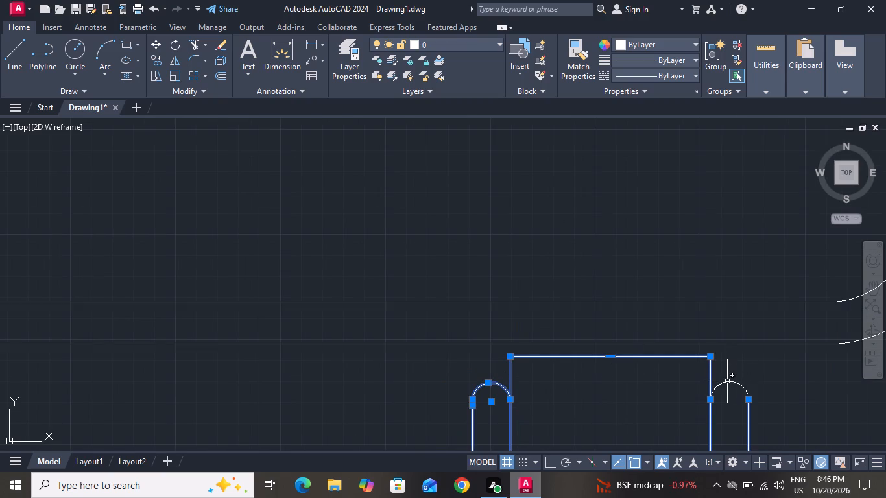
pyautogui.click(727, 382)
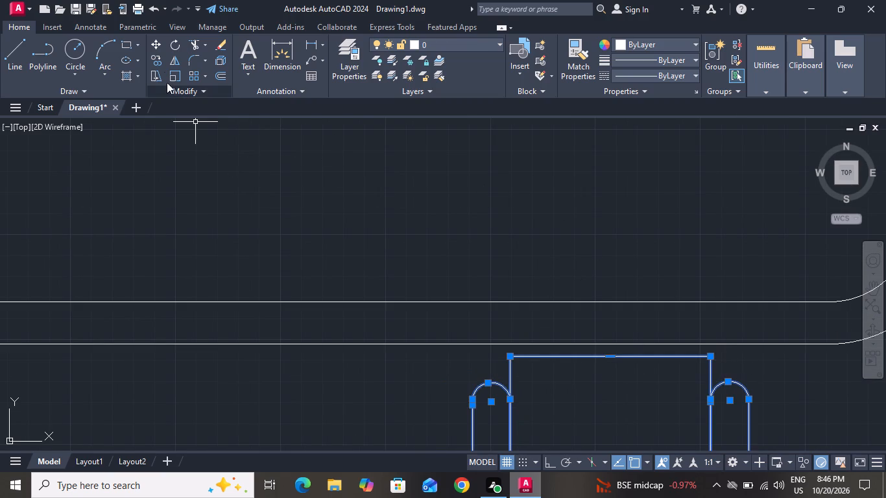
pyautogui.click(161, 59)
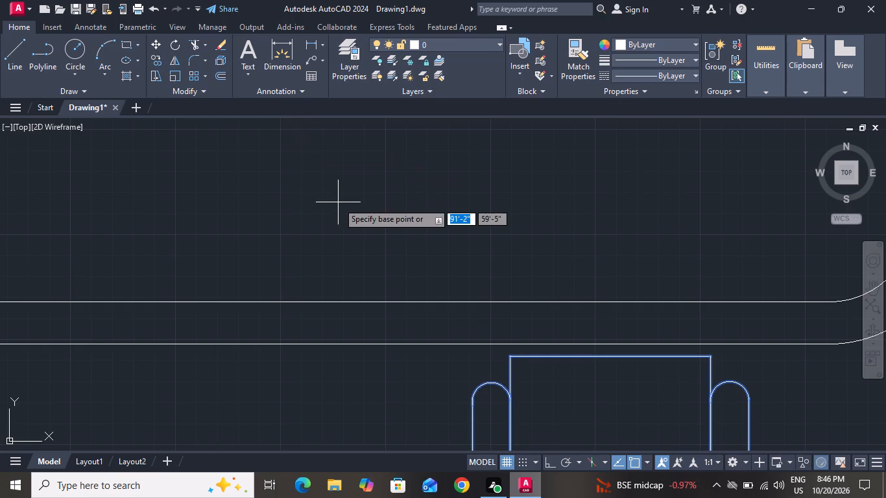
pyautogui.keyDown('ctrl'); pyautogui.scroll(-3, 342, 211); pyautogui.keyUp('ctrl')
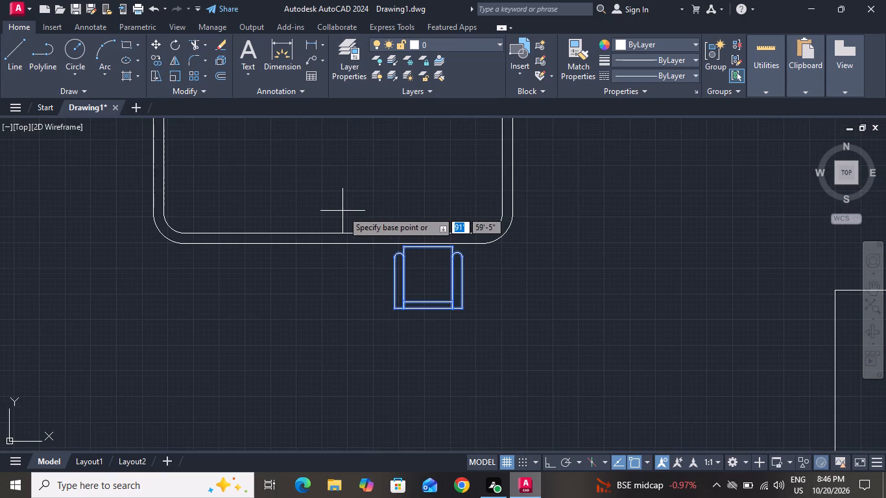
pyautogui.keyDown('ctrl'); pyautogui.scroll(-4, 342, 211); pyautogui.keyUp('ctrl')
pyautogui.keyDown('ctrl'); pyautogui.scroll(2, 352, 221); pyautogui.keyUp('ctrl')
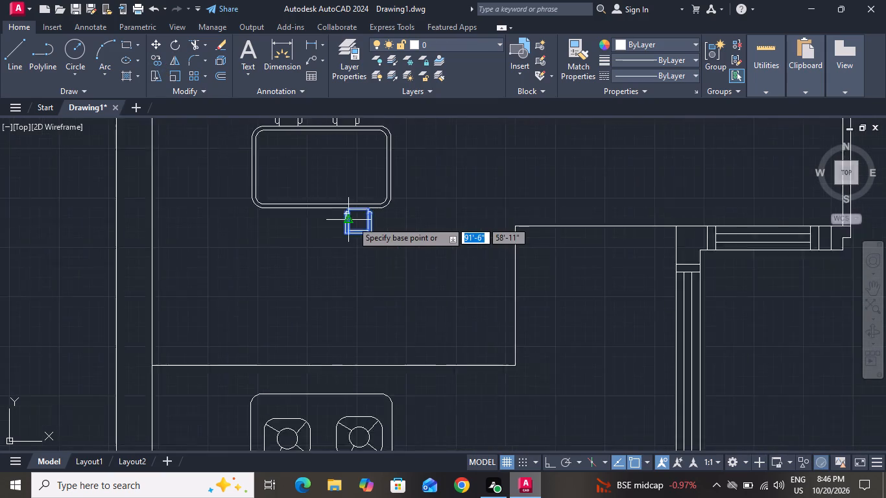
pyautogui.keyDown('ctrl'); pyautogui.scroll(1, 352, 221); pyautogui.keyUp('ctrl')
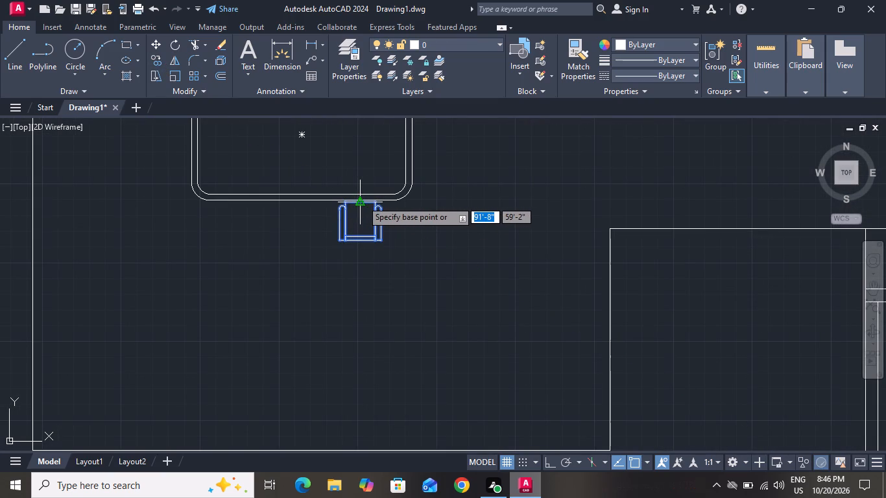
pyautogui.click(362, 201)
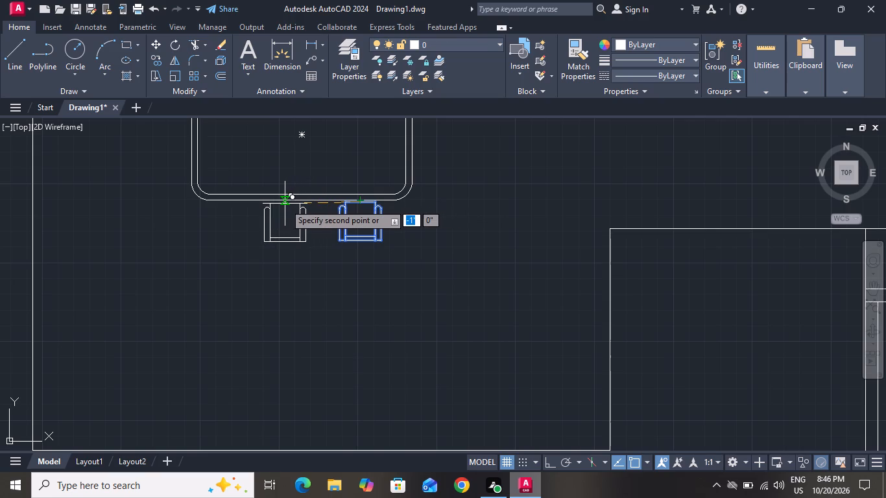
pyautogui.keyDown('ctrl'); pyautogui.scroll(-2, 285, 204); pyautogui.keyUp('ctrl')
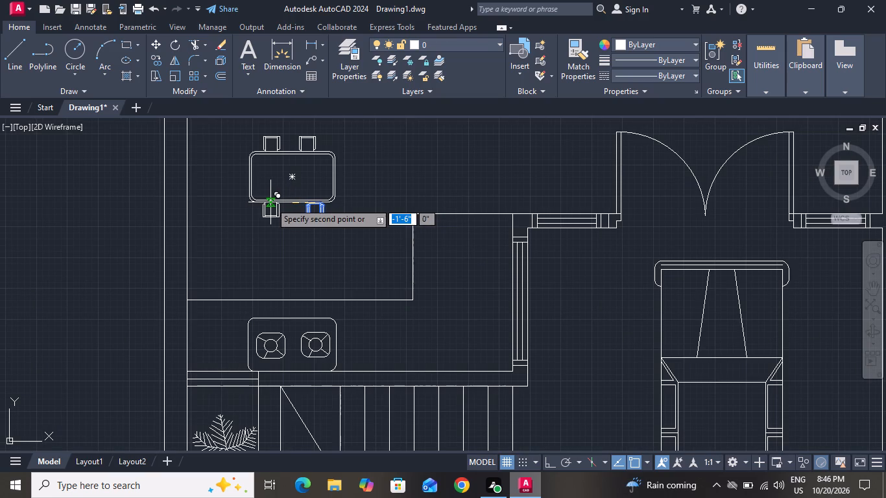
pyautogui.keyDown('ctrl'); pyautogui.scroll(3, 270, 202); pyautogui.keyUp('ctrl')
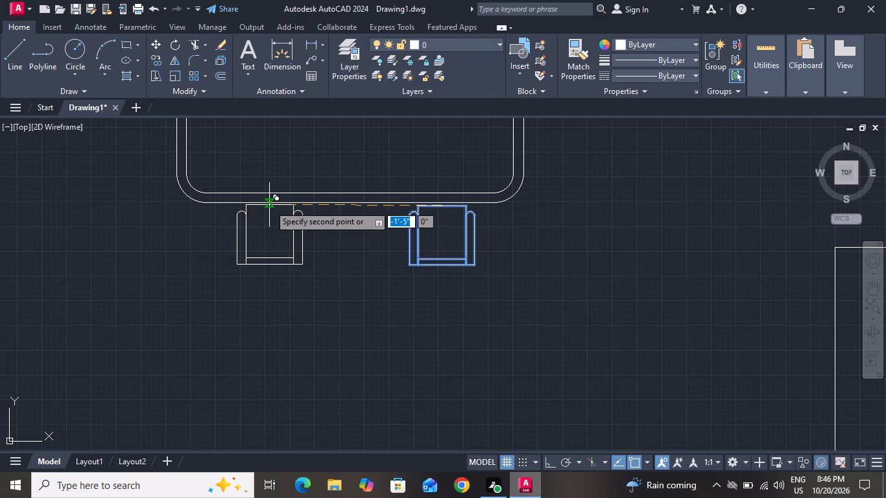
pyautogui.click(269, 205)
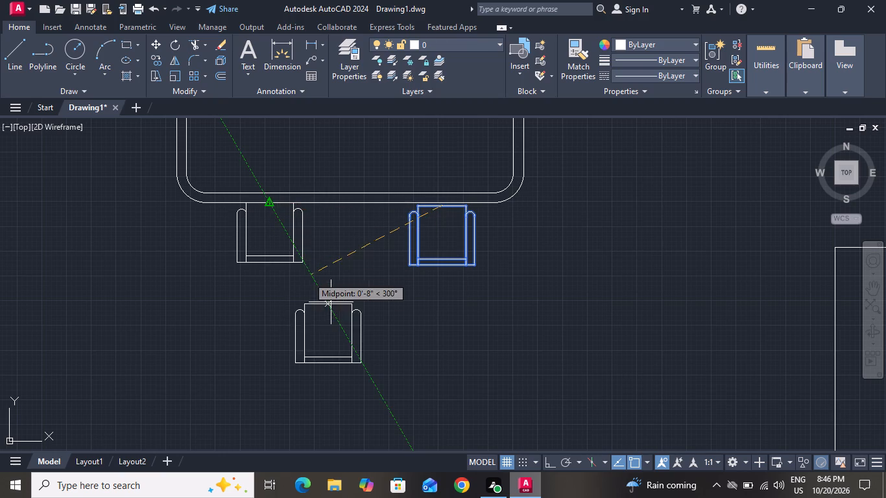
# Place another copy of the armchair in the open floor to the left of the table, and finish copying.
pyautogui.keyDown('ctrl'); pyautogui.scroll(-2, 318, 313); pyautogui.keyUp('ctrl')
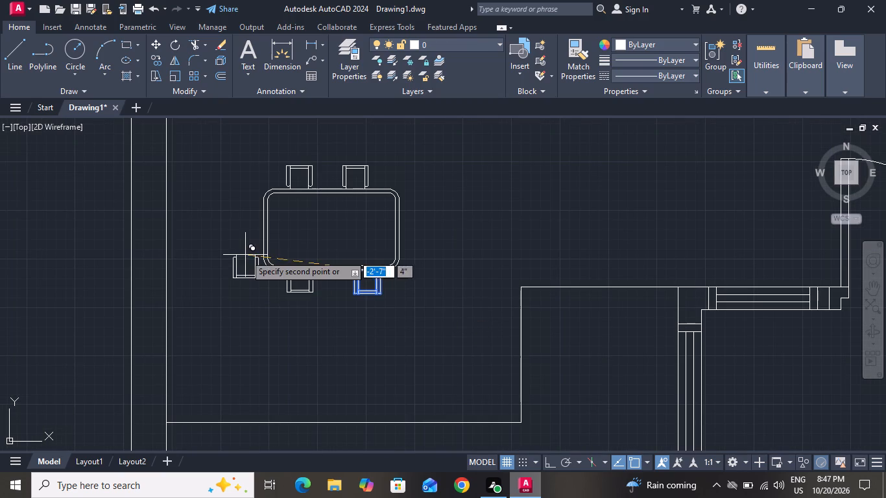
pyautogui.click(224, 211)
pyautogui.rightClick(224, 211)
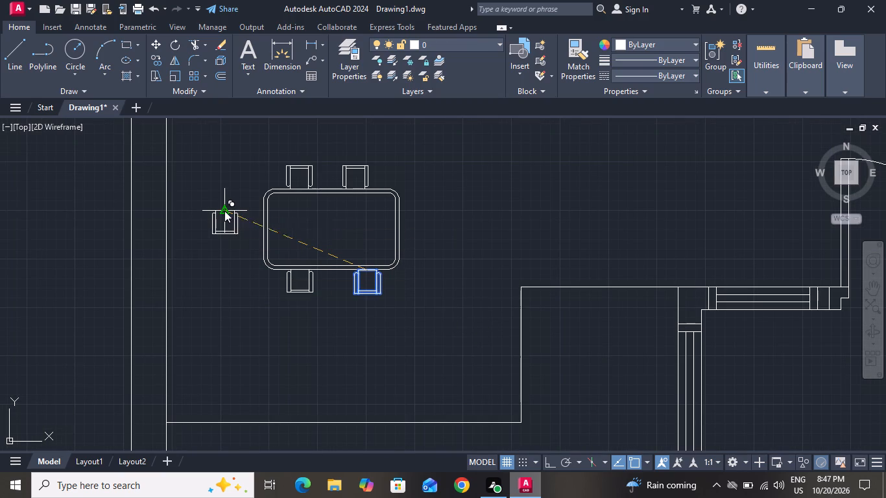
pyautogui.click(242, 230)
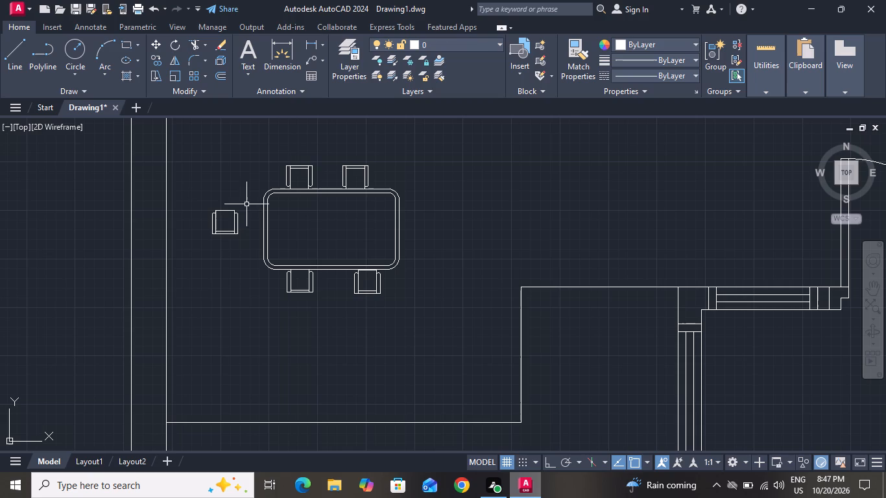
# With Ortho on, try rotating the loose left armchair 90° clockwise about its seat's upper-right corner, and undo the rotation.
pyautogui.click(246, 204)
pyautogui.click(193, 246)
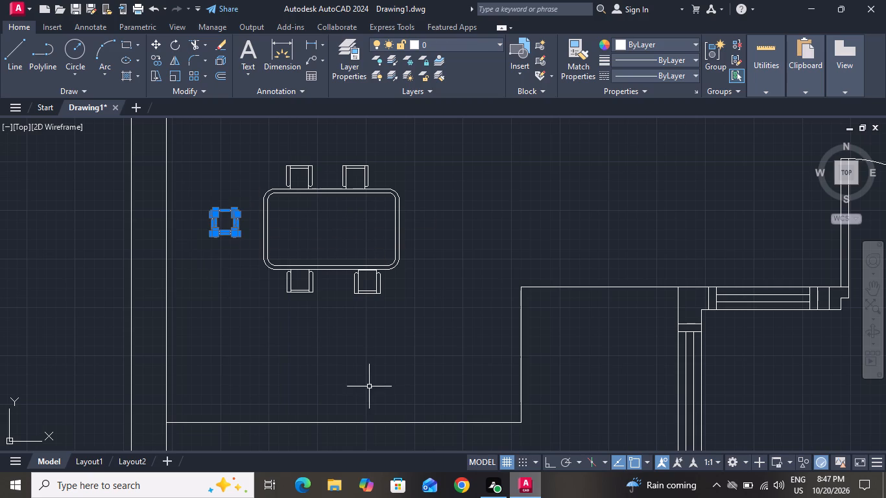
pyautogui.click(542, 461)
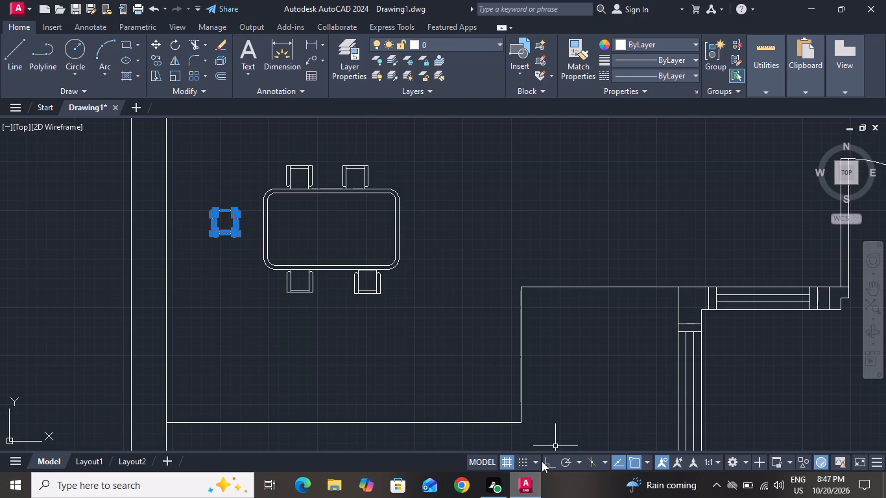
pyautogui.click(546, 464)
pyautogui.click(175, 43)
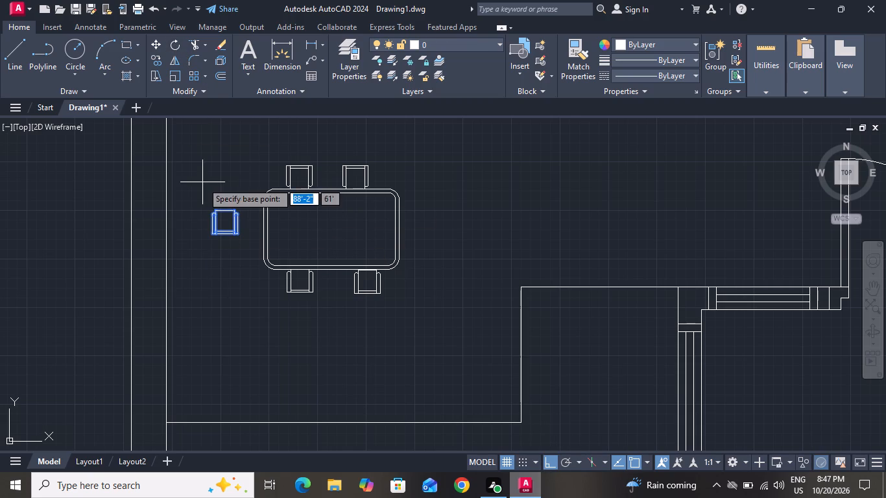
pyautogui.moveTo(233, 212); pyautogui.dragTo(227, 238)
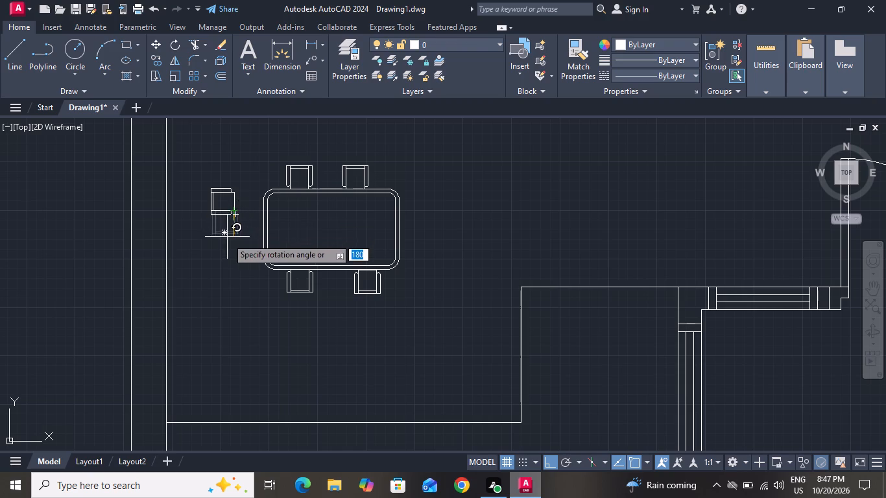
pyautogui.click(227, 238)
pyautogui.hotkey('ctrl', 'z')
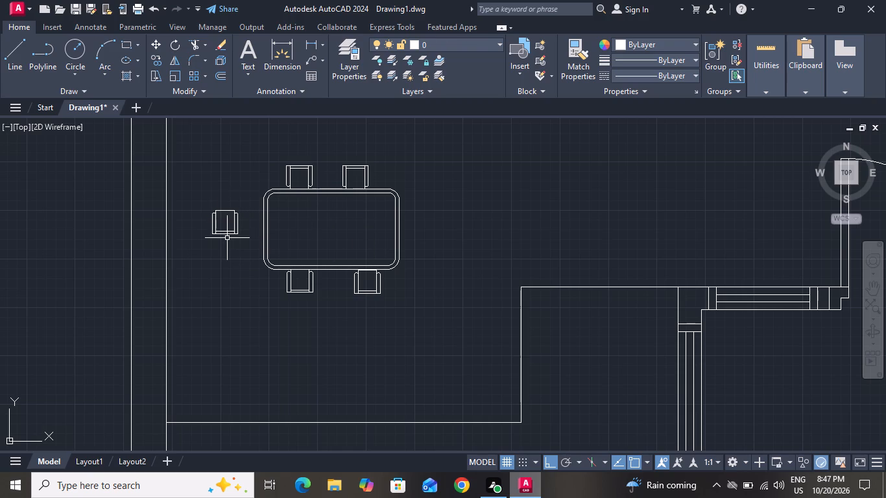
# Rotate the loose left armchair 90° clockwise about its lower-right outer corner, with Ortho on, so its seat front faces the table.
pyautogui.moveTo(248, 196); pyautogui.dragTo(226, 223)
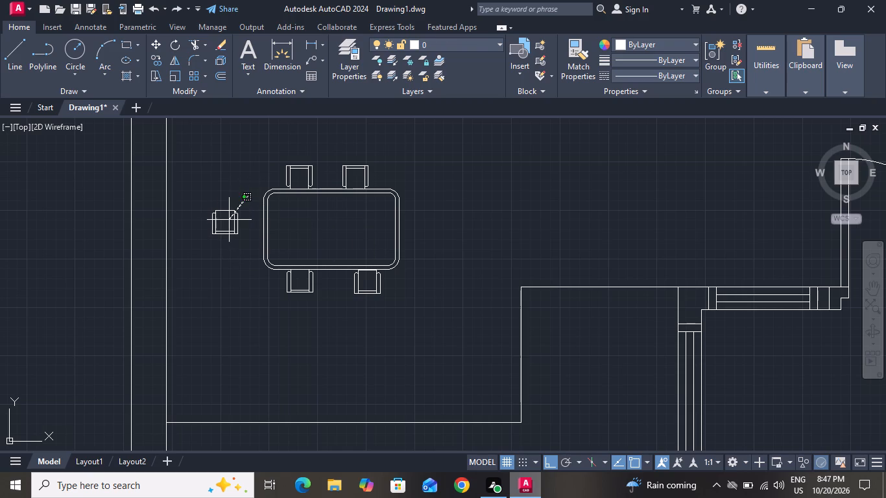
pyautogui.moveTo(226, 223); pyautogui.dragTo(200, 242)
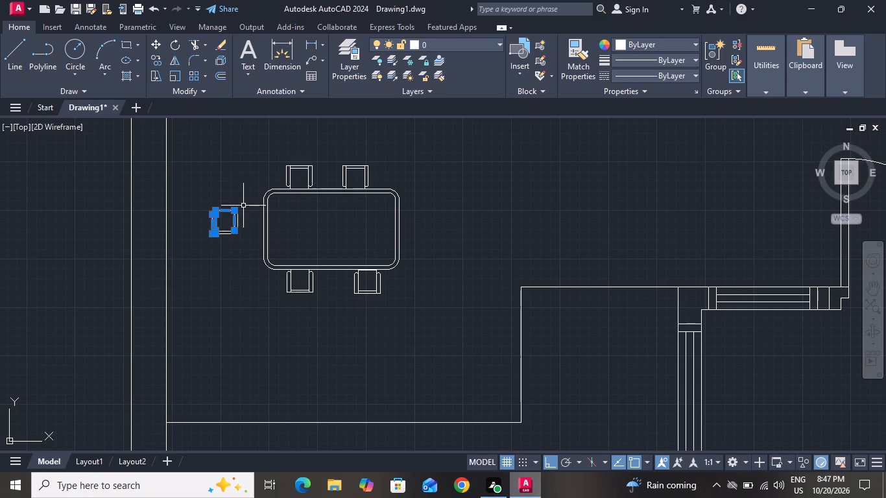
pyautogui.click(243, 206)
pyautogui.click(193, 250)
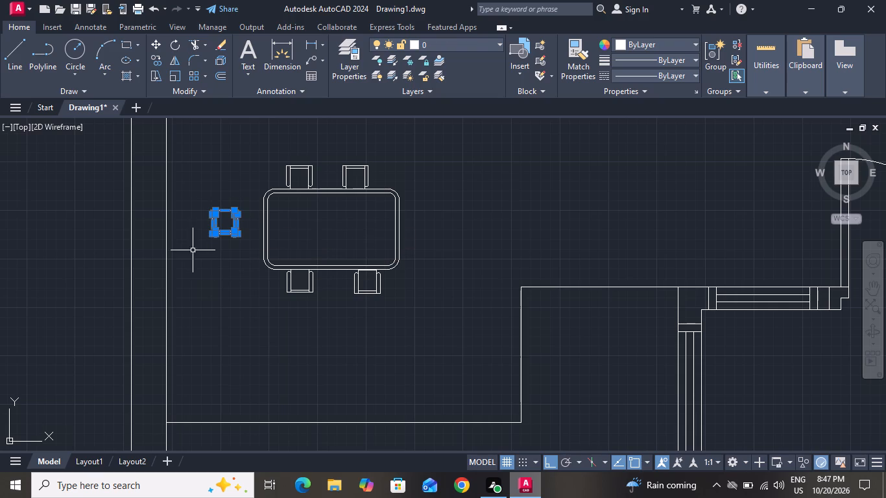
pyautogui.click(175, 43)
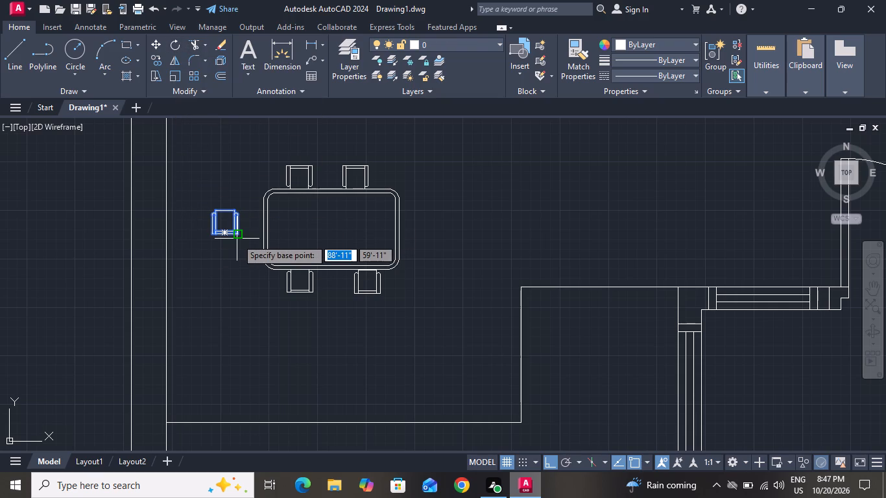
pyautogui.moveTo(237, 239); pyautogui.dragTo(230, 251)
pyautogui.click(230, 251)
# Move the rotated left armchair by its seat's front midpoint onto the table's left outer edge.
pyautogui.keyDown('ctrl'); pyautogui.scroll(1, 252, 207); pyautogui.keyUp('ctrl')
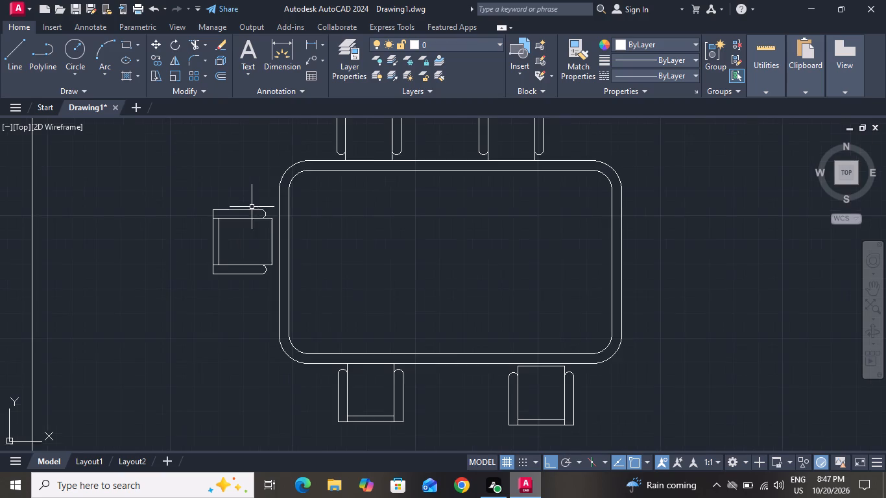
pyautogui.keyDown('ctrl'); pyautogui.scroll(2, 252, 207); pyautogui.keyUp('ctrl')
pyautogui.moveTo(281, 204); pyautogui.dragTo(235, 293)
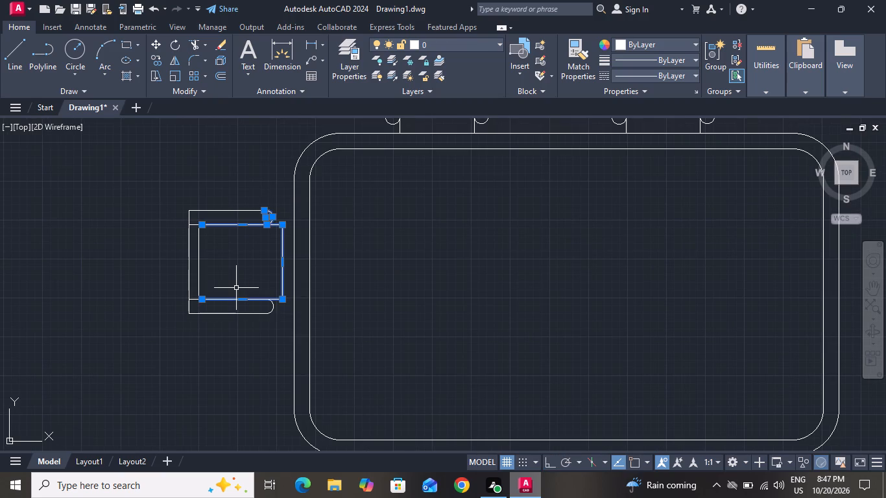
pyautogui.click(282, 196)
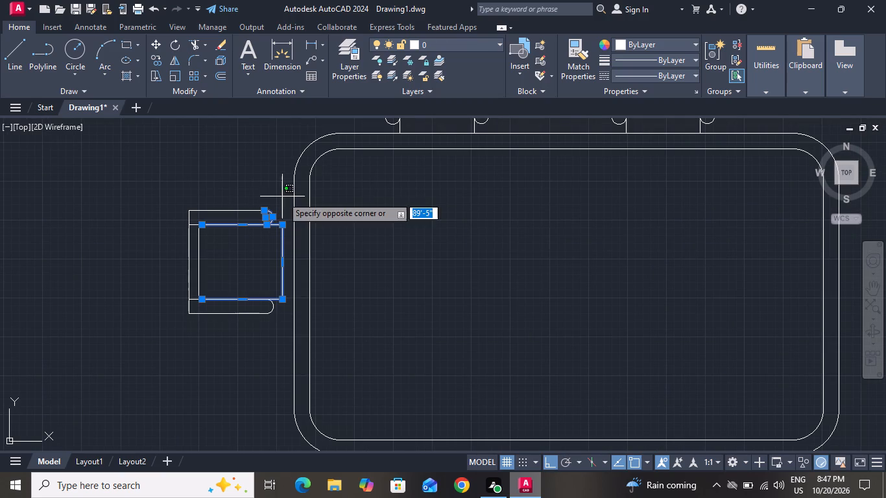
pyautogui.click(156, 342)
pyautogui.keyDown('ctrl'); pyautogui.scroll(5, 237, 241); pyautogui.keyUp('ctrl')
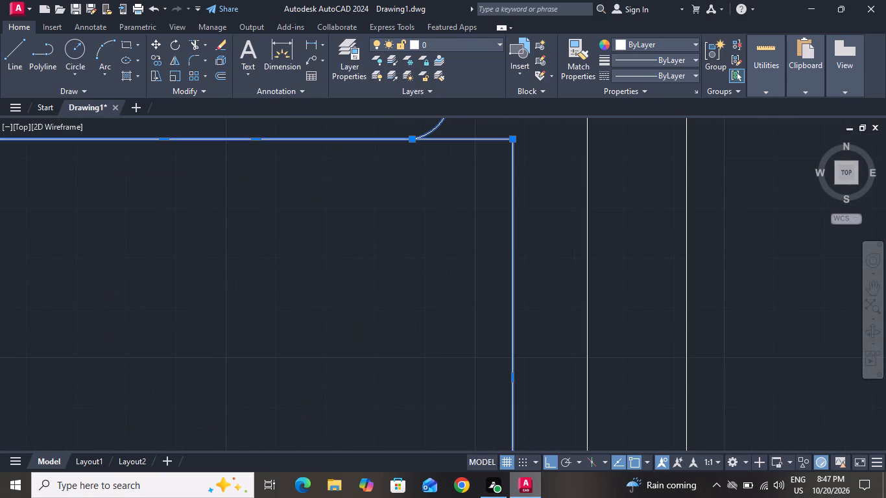
pyautogui.keyDown('ctrl'); pyautogui.scroll(-5, 237, 241); pyautogui.keyUp('ctrl')
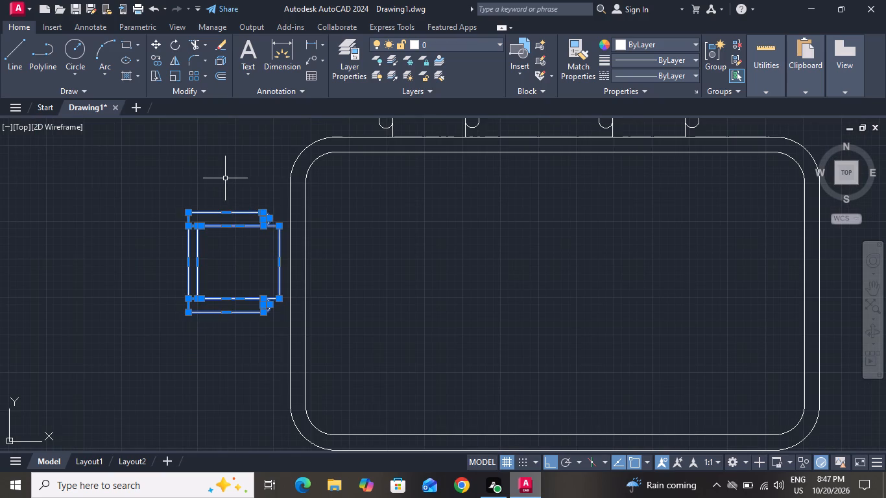
pyautogui.click(152, 42)
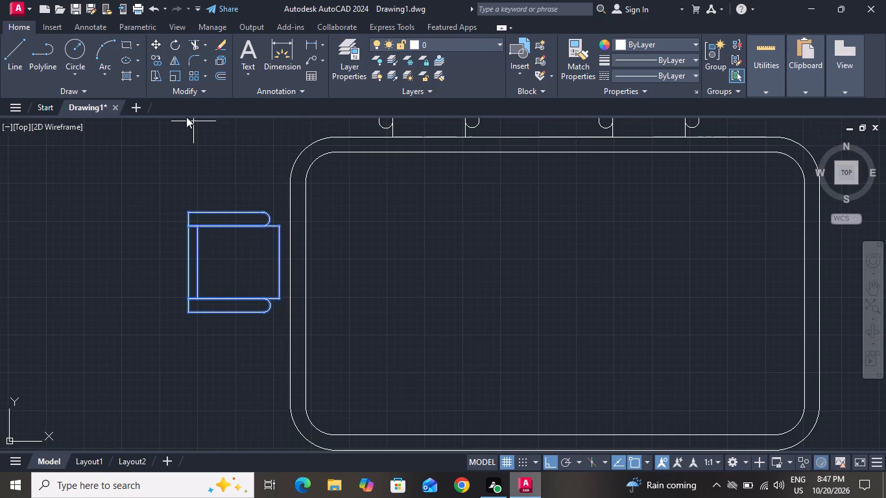
pyautogui.click(283, 259)
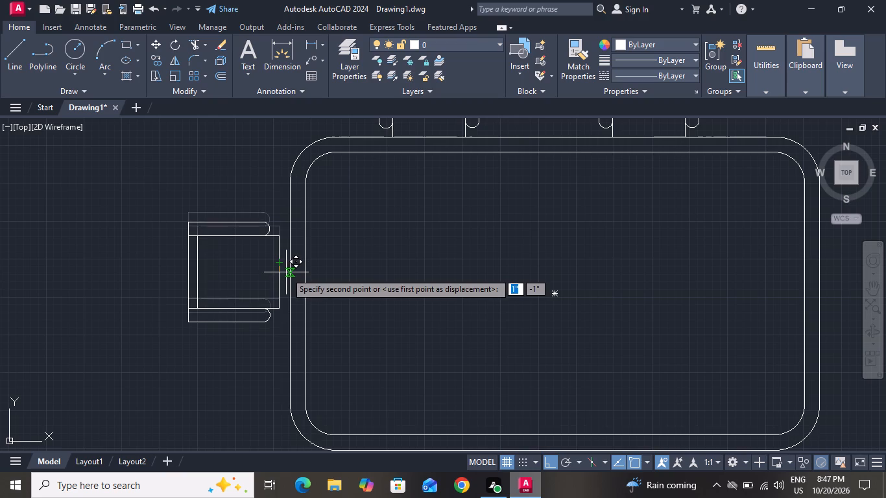
pyautogui.click(287, 273)
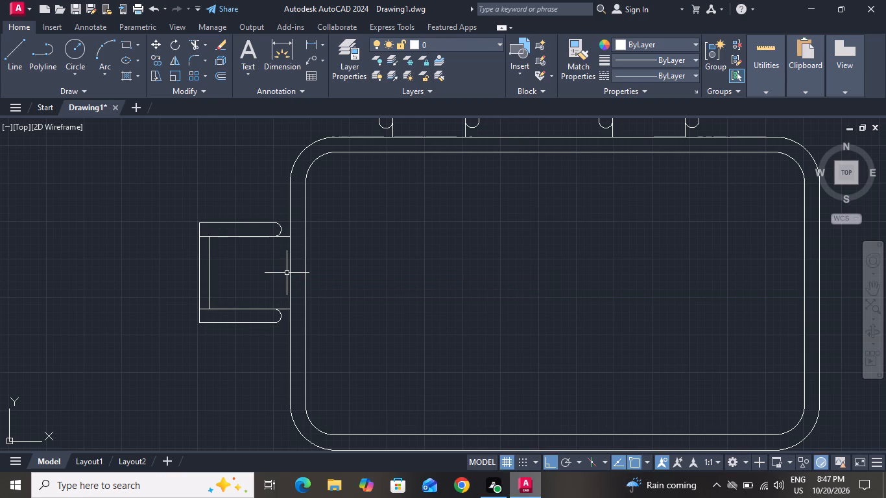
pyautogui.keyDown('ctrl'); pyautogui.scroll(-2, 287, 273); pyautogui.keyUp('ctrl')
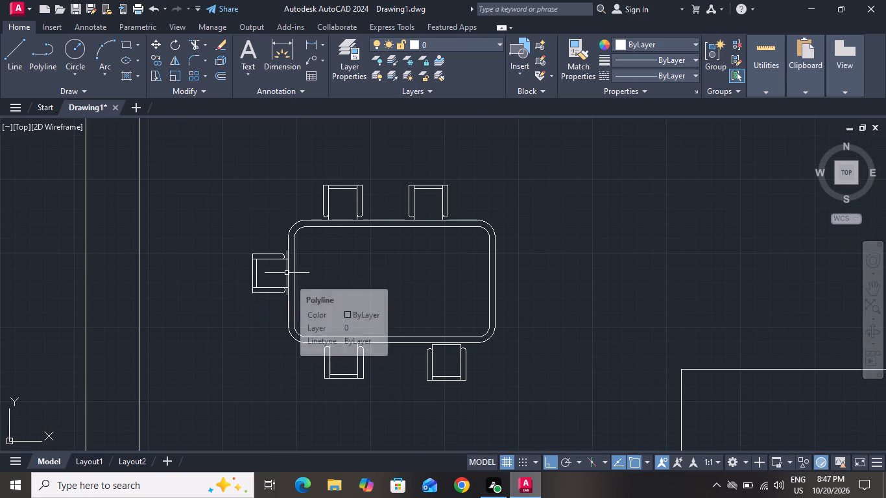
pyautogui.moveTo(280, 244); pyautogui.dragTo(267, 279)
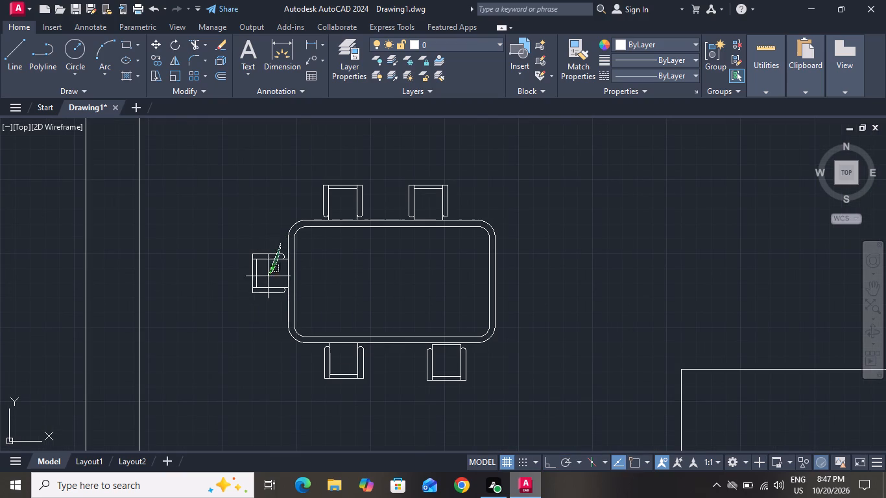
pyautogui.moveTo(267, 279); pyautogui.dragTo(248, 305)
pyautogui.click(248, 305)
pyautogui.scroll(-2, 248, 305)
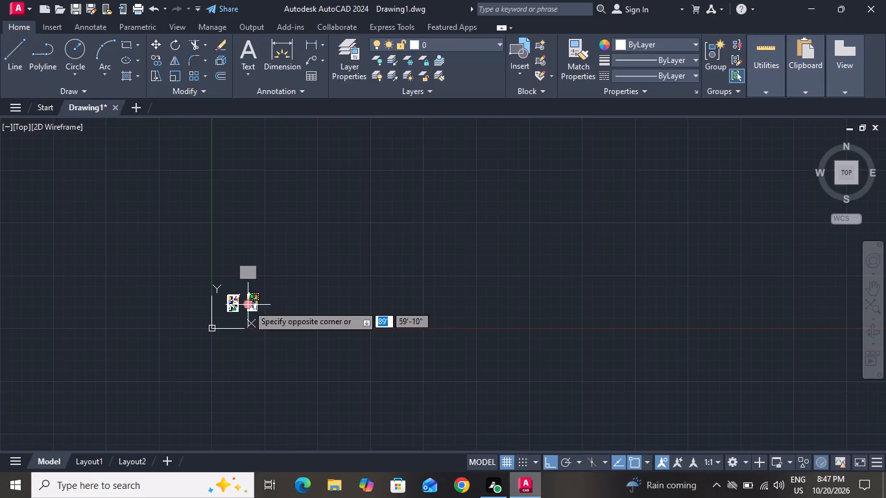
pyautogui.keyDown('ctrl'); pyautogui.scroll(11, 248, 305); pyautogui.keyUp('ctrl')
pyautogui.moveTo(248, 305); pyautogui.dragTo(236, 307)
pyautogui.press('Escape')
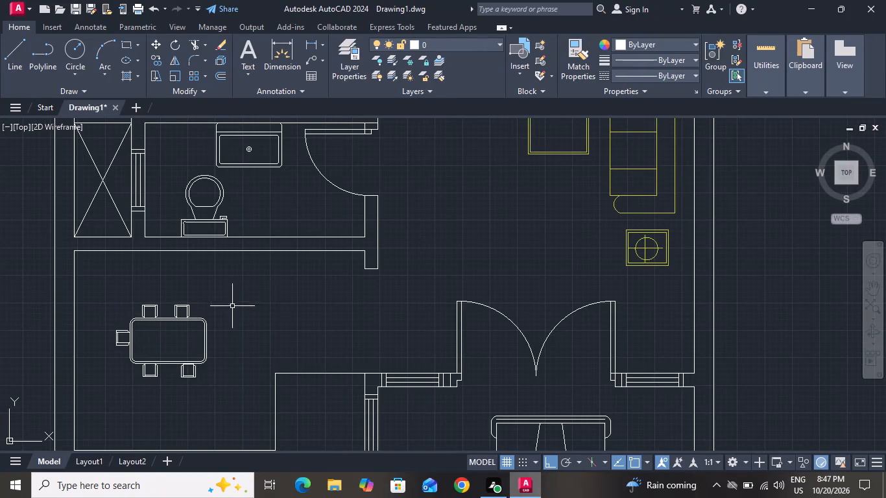
# With Ortho off, move the left armchair slightly down and about 1" away from the table's left edge.
pyautogui.keyDown('ctrl'); pyautogui.scroll(5, 119, 341); pyautogui.keyUp('ctrl')
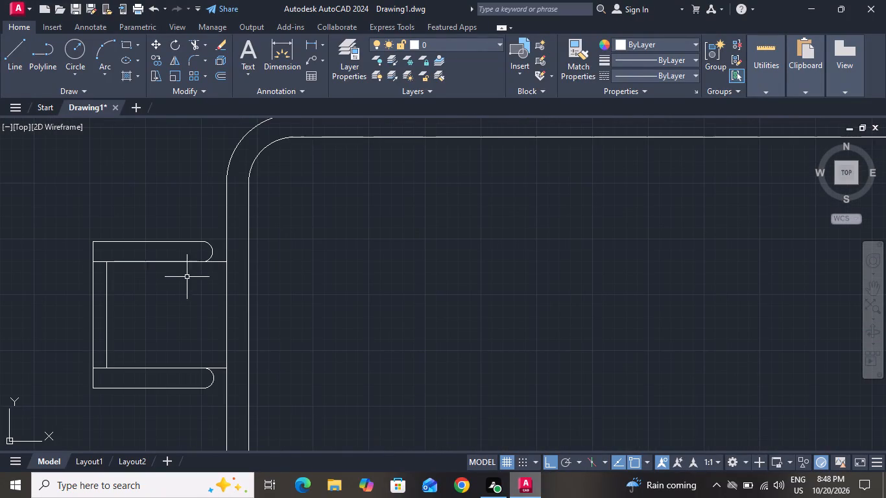
pyautogui.click(217, 230)
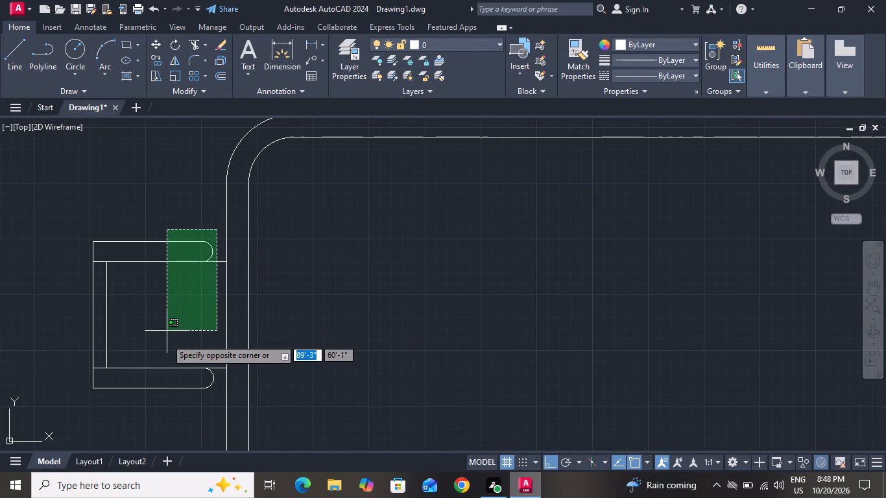
pyautogui.click(66, 423)
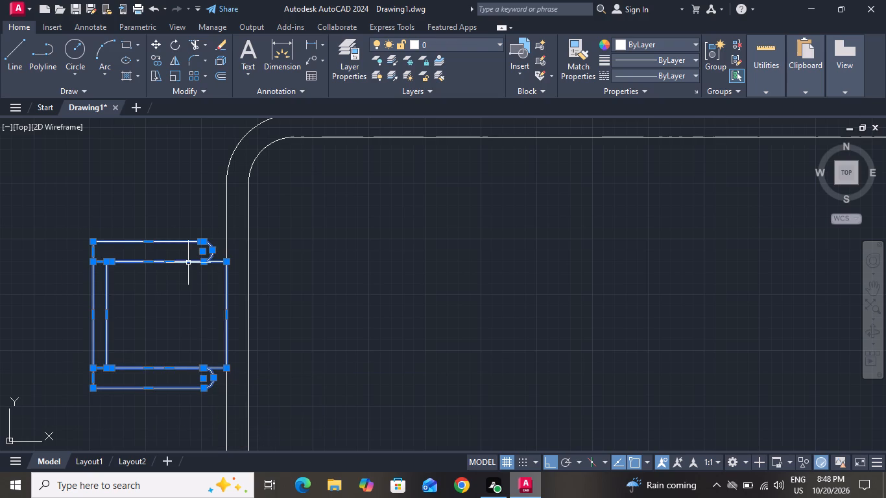
pyautogui.moveTo(154, 47); pyautogui.dragTo(177, 172)
pyautogui.click(154, 45)
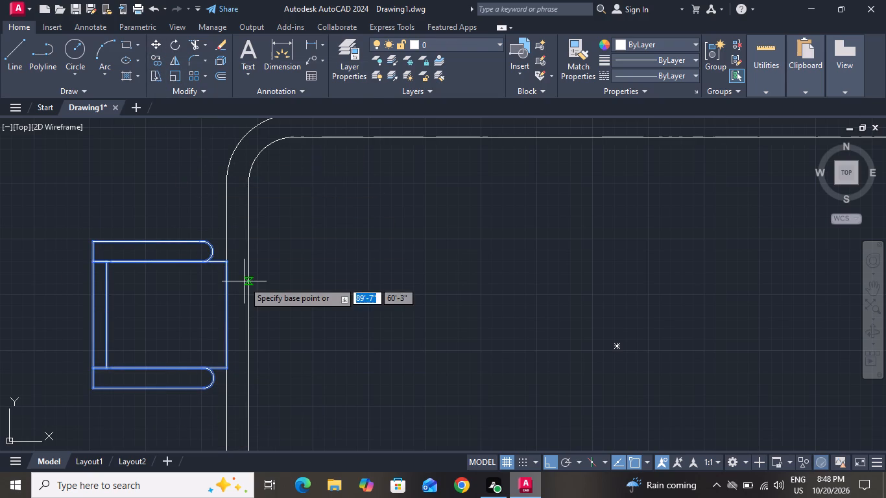
pyautogui.click(228, 309)
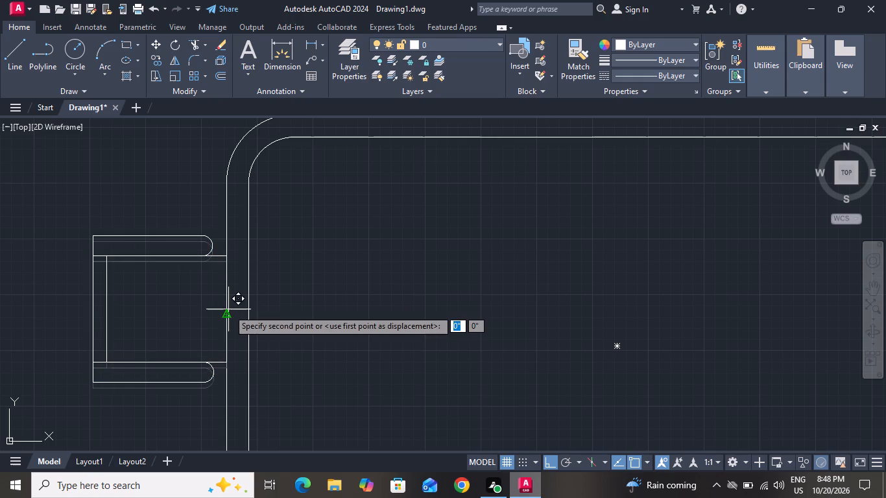
pyautogui.keyDown('ctrl'); pyautogui.scroll(-1, 228, 309); pyautogui.keyUp('ctrl')
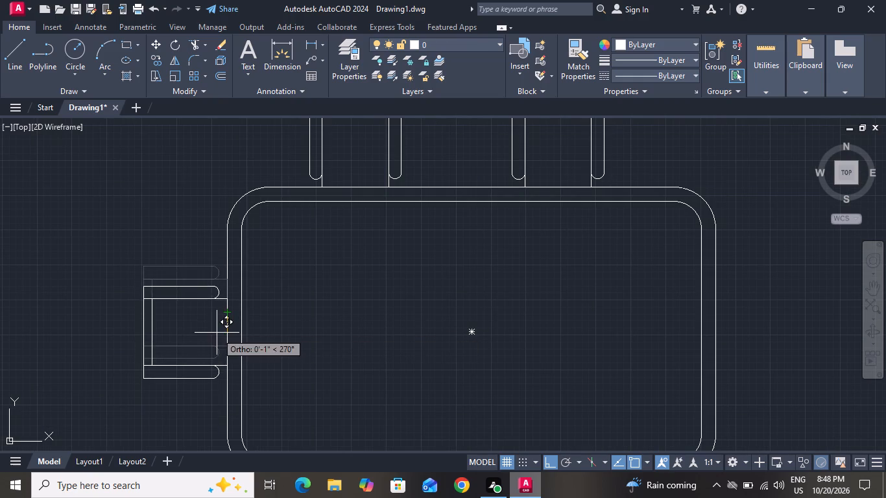
pyautogui.click(555, 458)
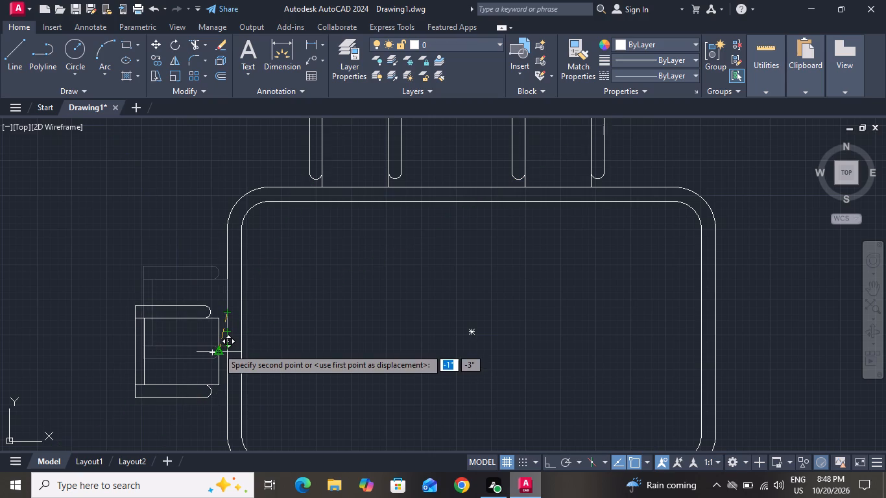
pyautogui.click(218, 346)
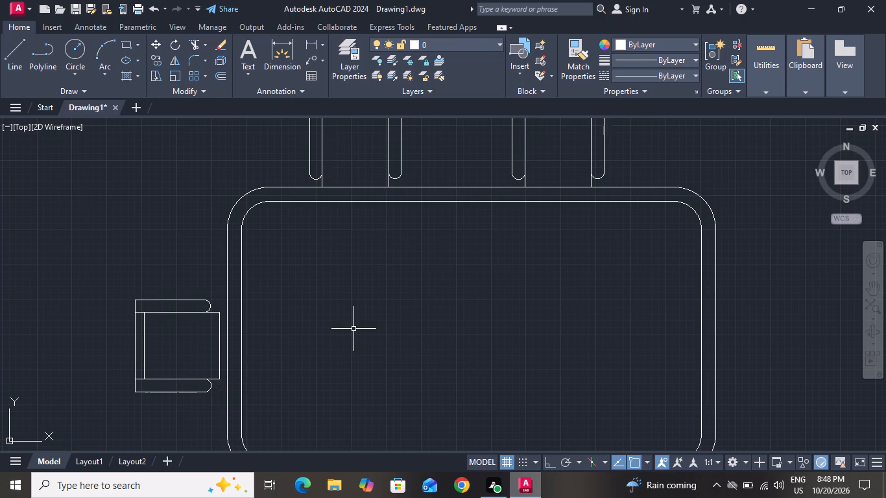
# Copy the left armchair to the open floor right of the table, about 4'-6" right and 4" up, and finish copying.
pyautogui.click(215, 298)
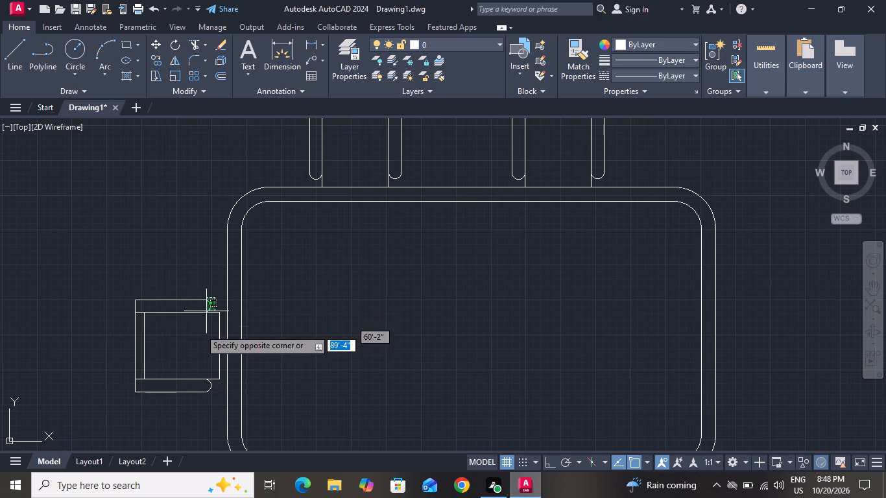
pyautogui.click(136, 412)
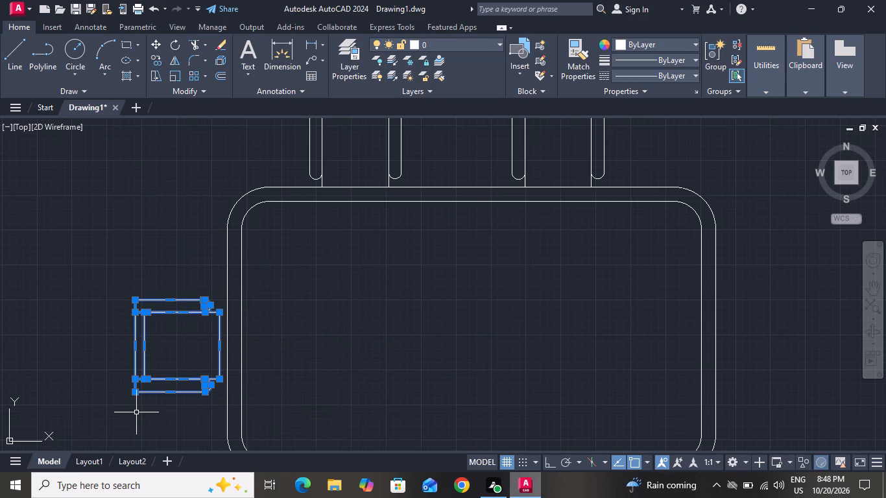
pyautogui.keyDown('ctrl'); pyautogui.scroll(2, 208, 375); pyautogui.keyUp('ctrl')
pyautogui.keyDown('ctrl'); pyautogui.scroll(-2, 208, 375); pyautogui.keyUp('ctrl')
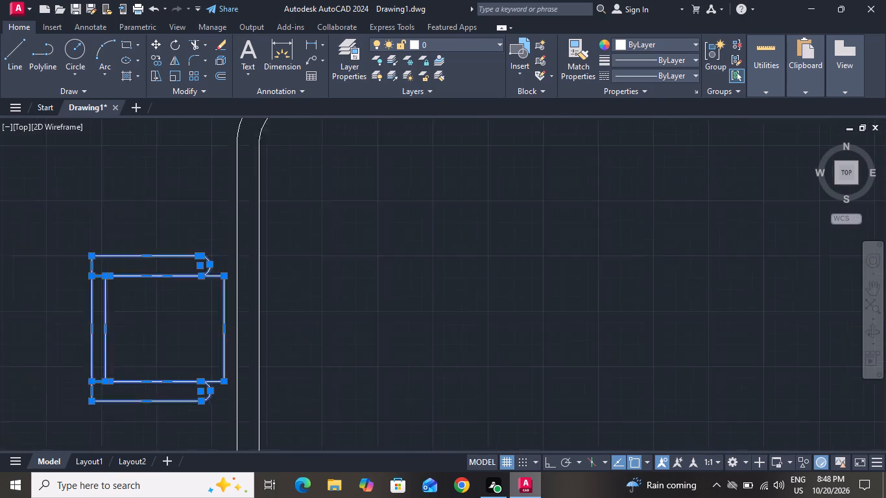
pyautogui.keyDown('ctrl'); pyautogui.scroll(-3, 208, 375); pyautogui.keyUp('ctrl')
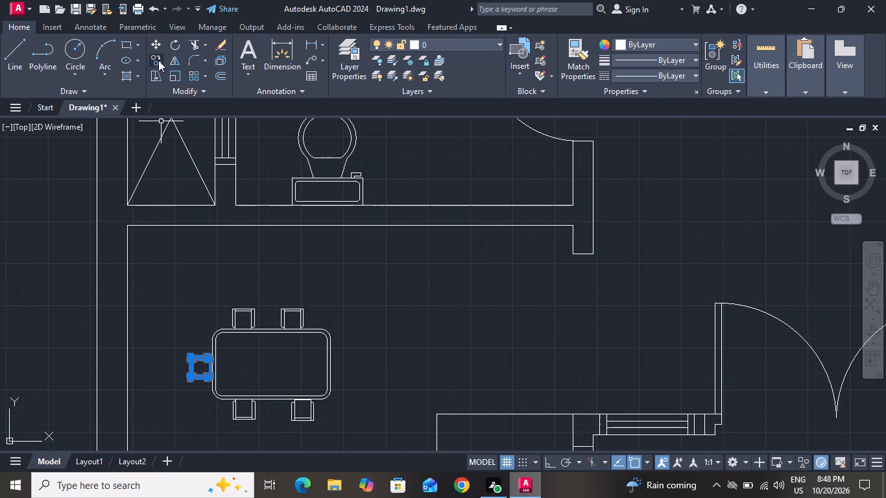
pyautogui.click(158, 60)
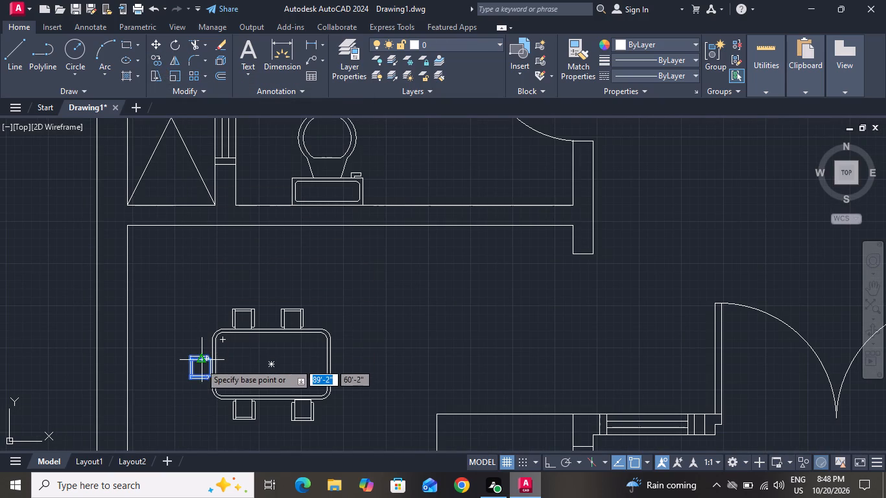
pyautogui.click(200, 365)
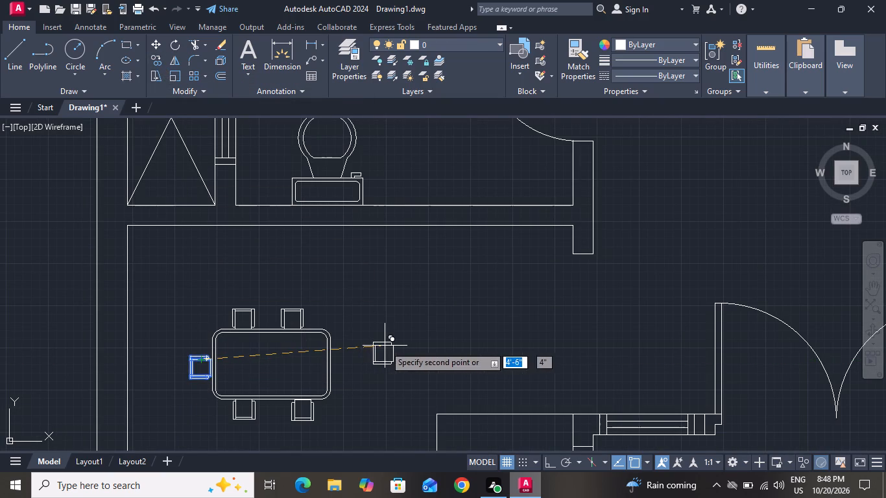
pyautogui.click(385, 346)
pyautogui.rightClick(385, 346)
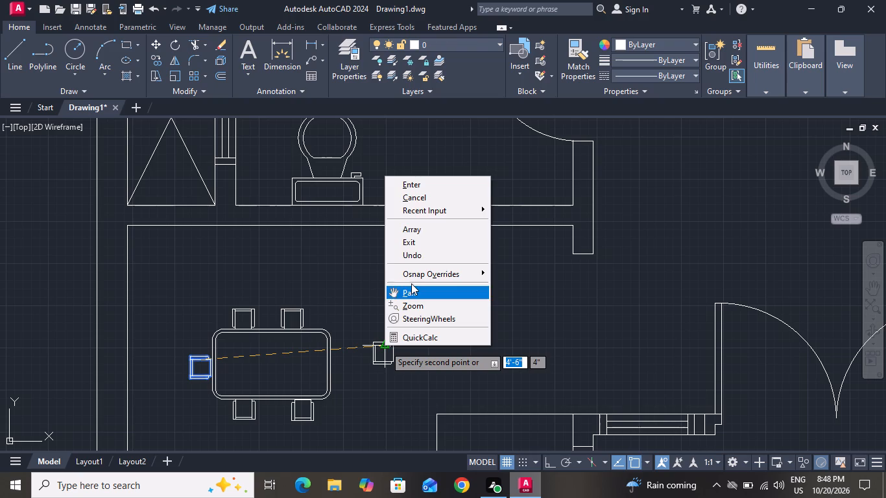
pyautogui.click(420, 193)
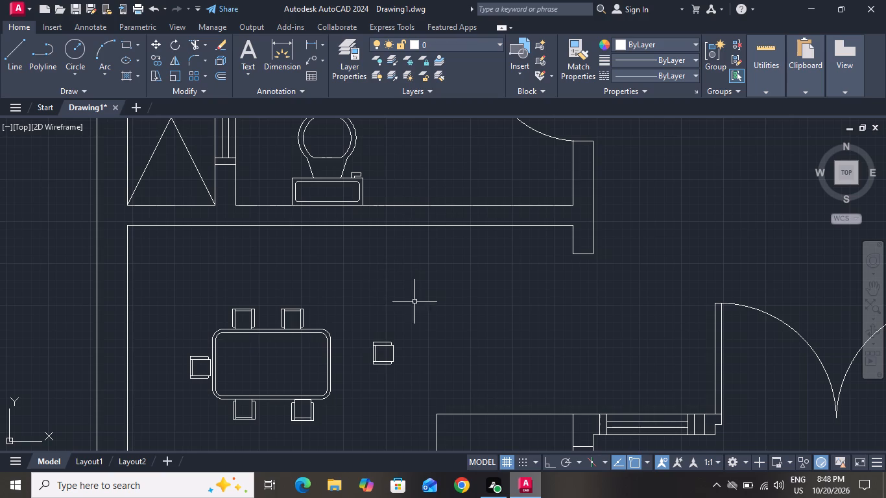
# With Ortho on, rotate the loose right armchair 180° about a point in the open floor just beyond its upper-left corner.
pyautogui.click(420, 324)
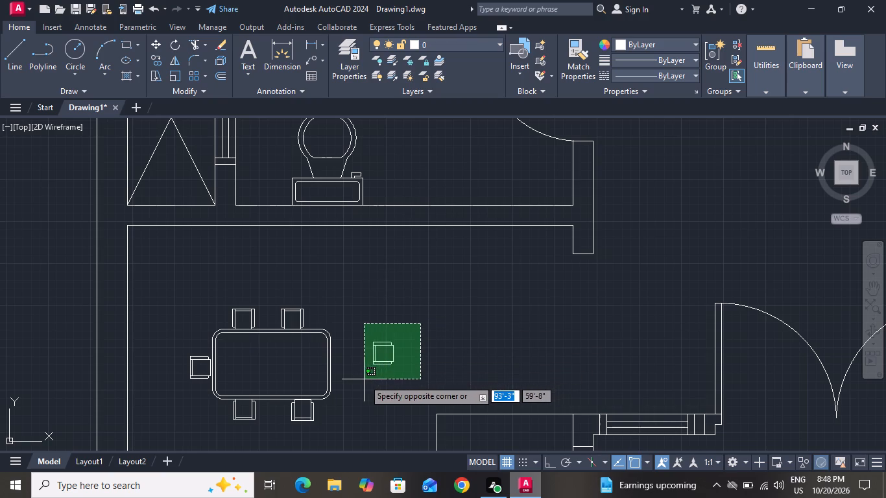
pyautogui.click(364, 379)
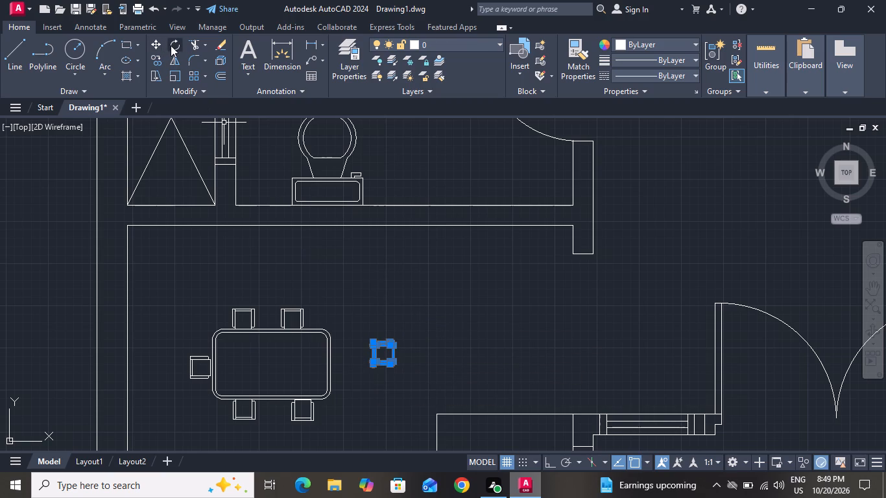
pyautogui.click(171, 45)
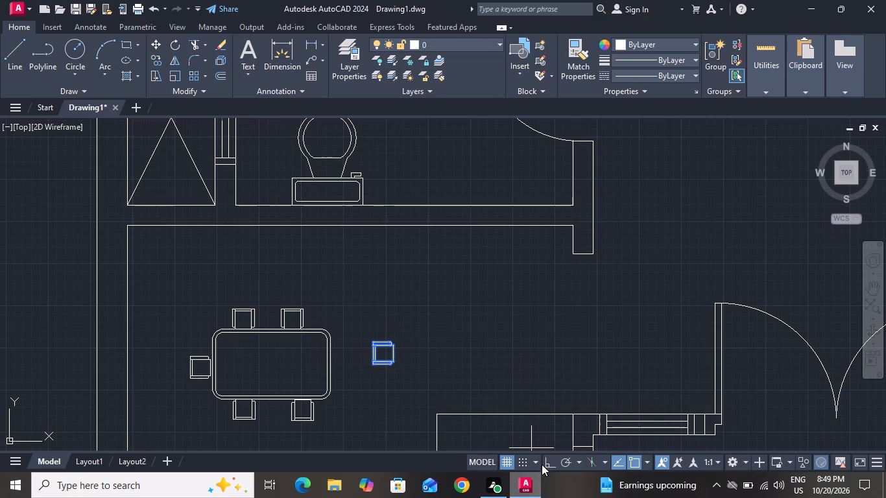
pyautogui.click(549, 464)
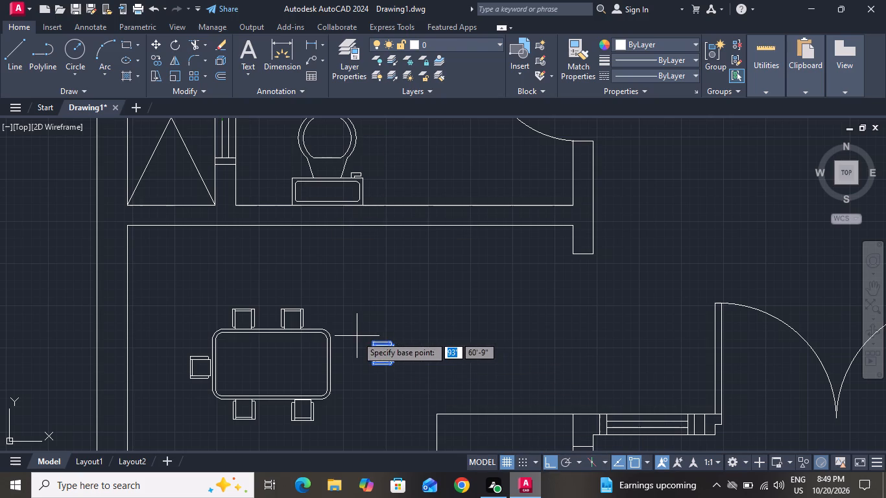
pyautogui.click(357, 336)
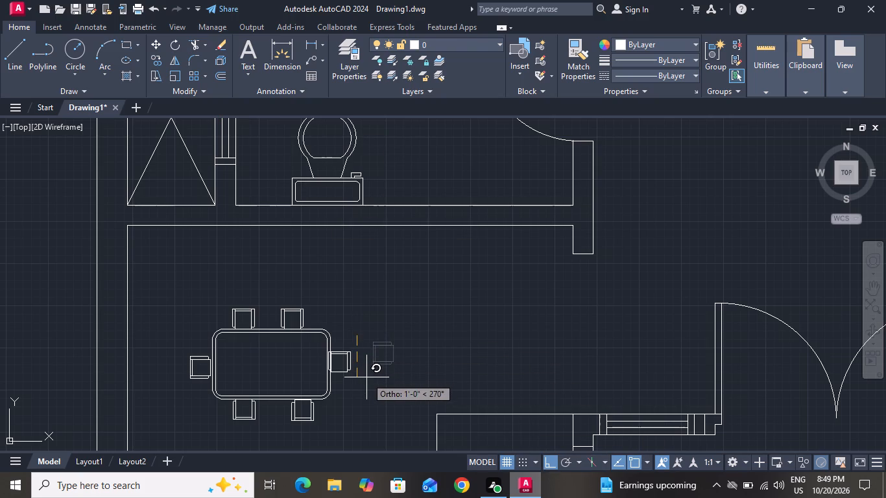
pyautogui.click(298, 375)
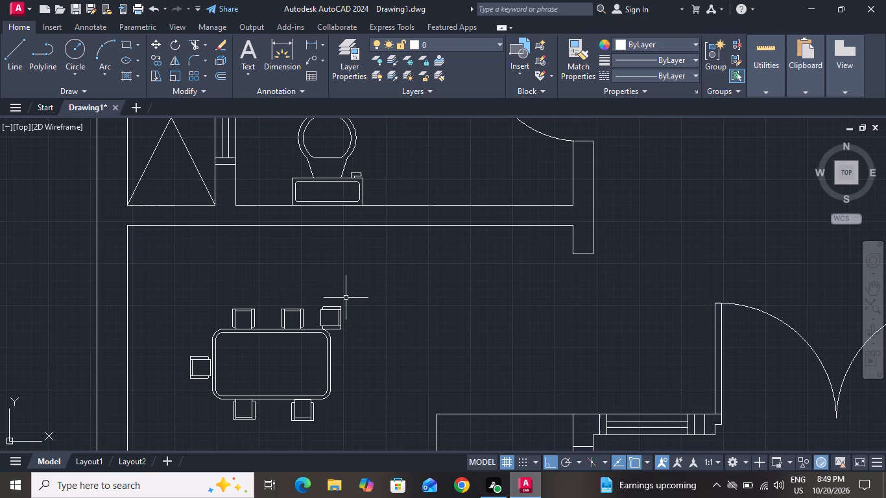
# With Ortho off, move the loose armchair, including its armrest arcs, by its seat front onto the midpoint of the table's right outer edge.
pyautogui.keyDown('ctrl'); pyautogui.scroll(2, 350, 294); pyautogui.keyUp('ctrl')
pyautogui.click(350, 294)
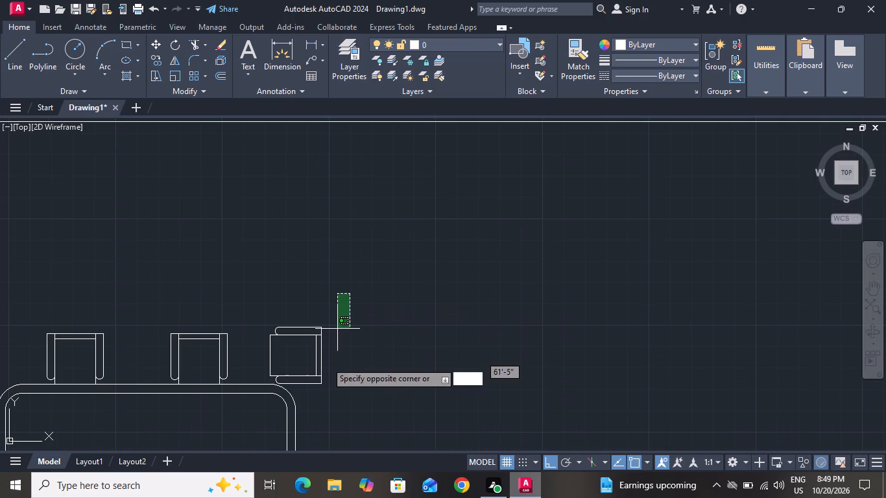
pyautogui.click(294, 399)
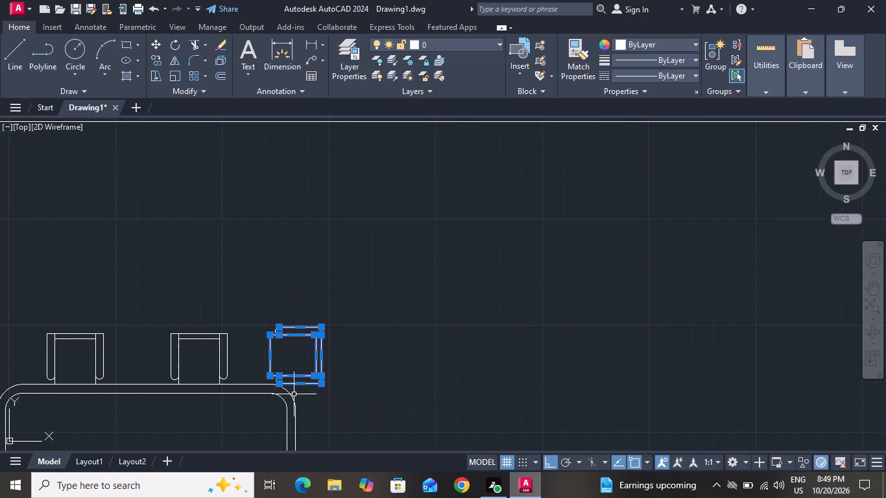
pyautogui.keyDown('ctrl'); pyautogui.scroll(4, 270, 325); pyautogui.keyUp('ctrl')
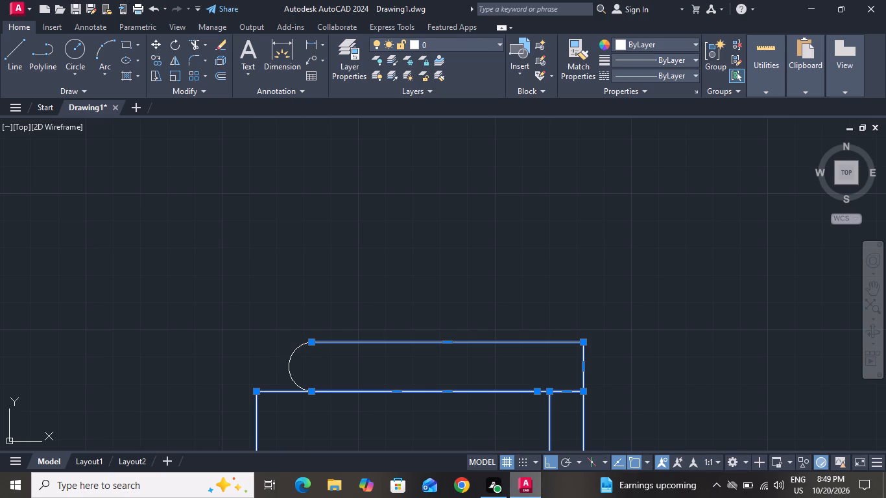
pyautogui.click(289, 361)
pyautogui.keyDown('ctrl'); pyautogui.scroll(-10, 289, 361); pyautogui.keyUp('ctrl')
pyautogui.scroll(-1, 289, 397)
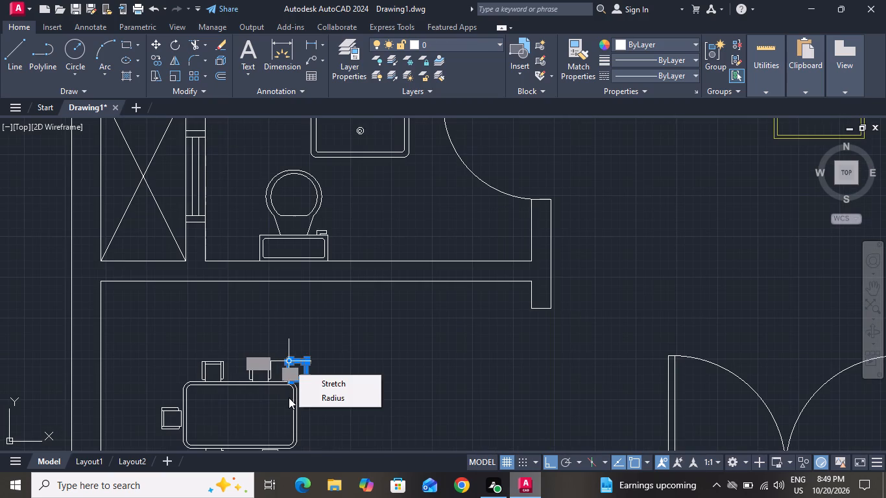
pyautogui.scroll(-2, 289, 397)
pyautogui.click(257, 292)
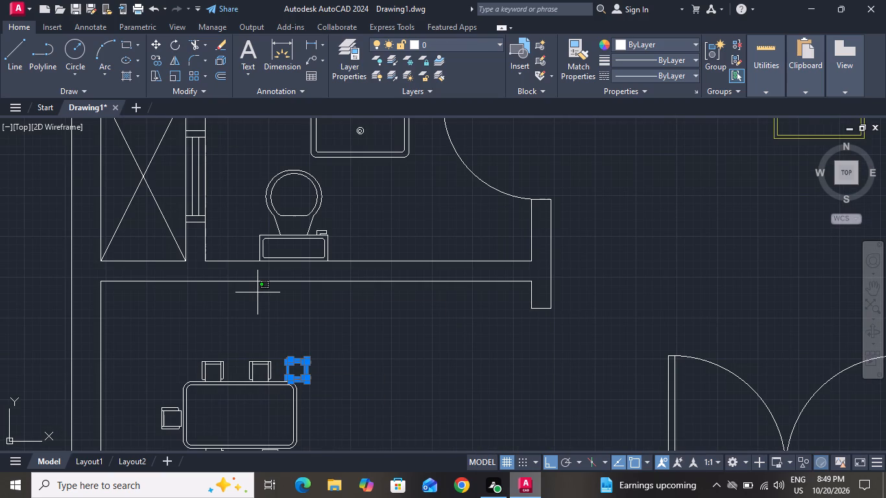
pyautogui.click(257, 292)
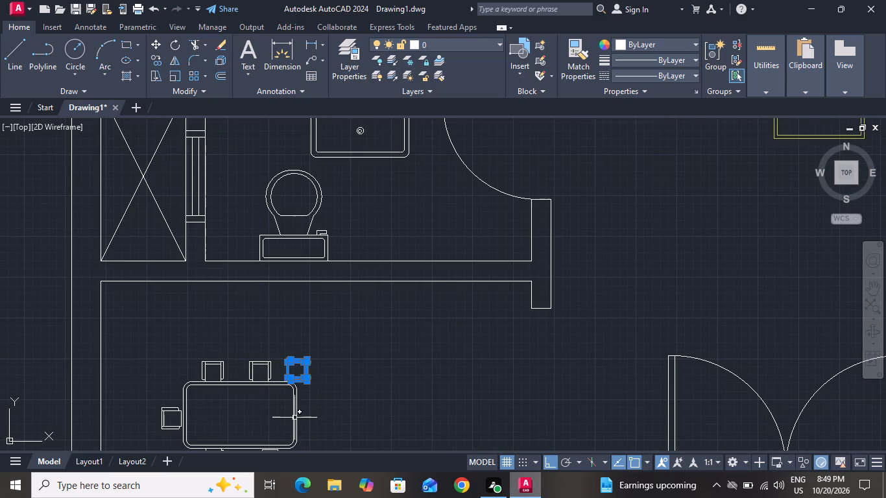
pyautogui.keyDown('ctrl'); pyautogui.scroll(7, 289, 417); pyautogui.keyUp('ctrl')
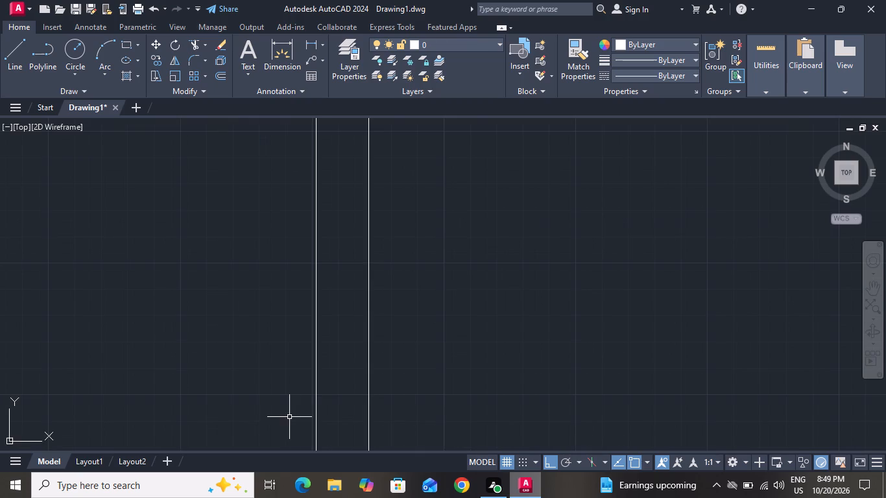
pyautogui.keyDown('ctrl'); pyautogui.scroll(-2, 289, 417); pyautogui.keyUp('ctrl')
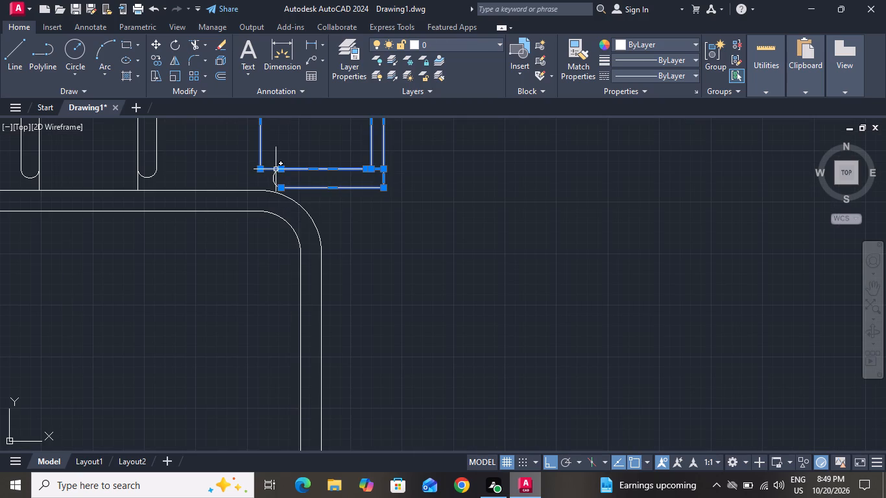
pyautogui.click(272, 176)
pyautogui.click(156, 46)
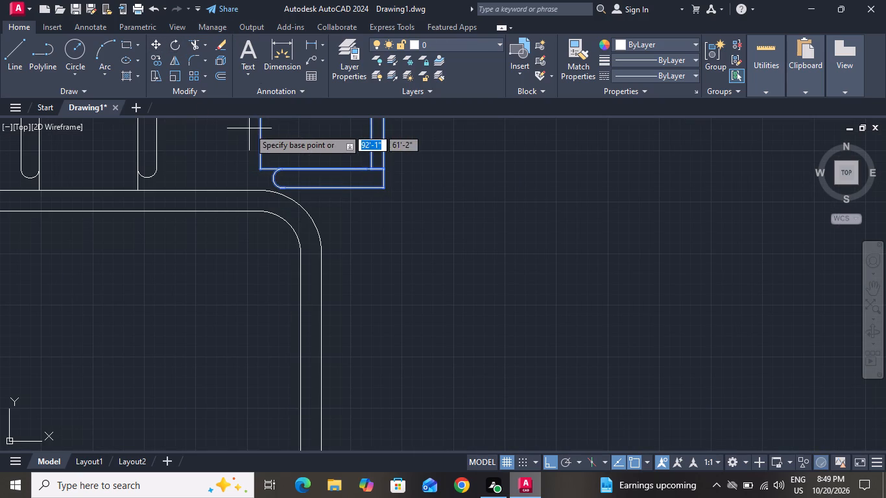
pyautogui.click(257, 128)
pyautogui.keyDown('ctrl'); pyautogui.scroll(-11, 270, 157); pyautogui.keyUp('ctrl')
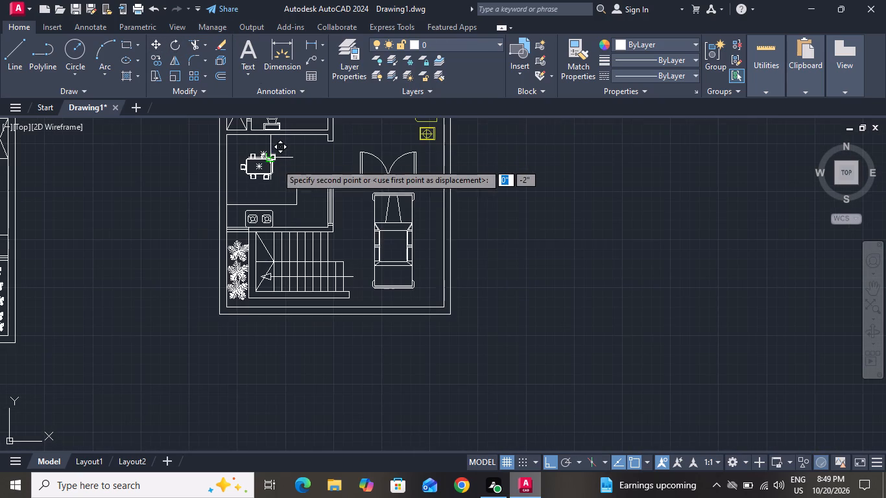
pyautogui.click(552, 456)
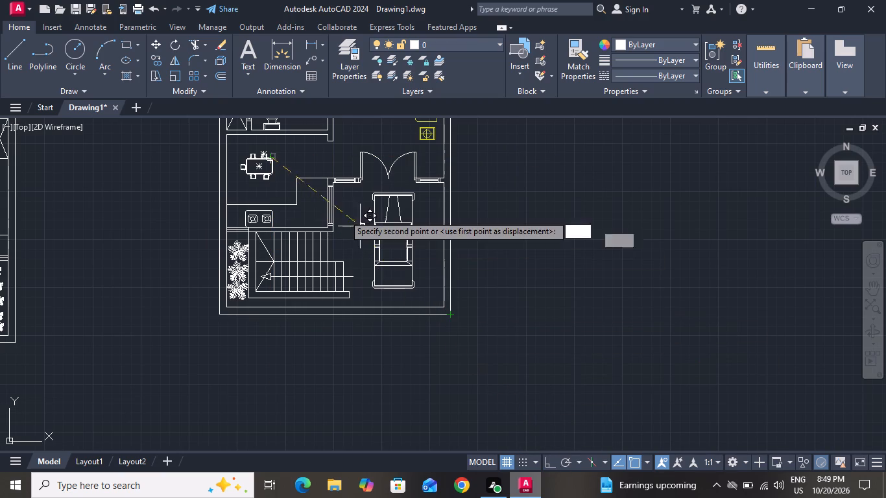
pyautogui.scroll(-1, 284, 171)
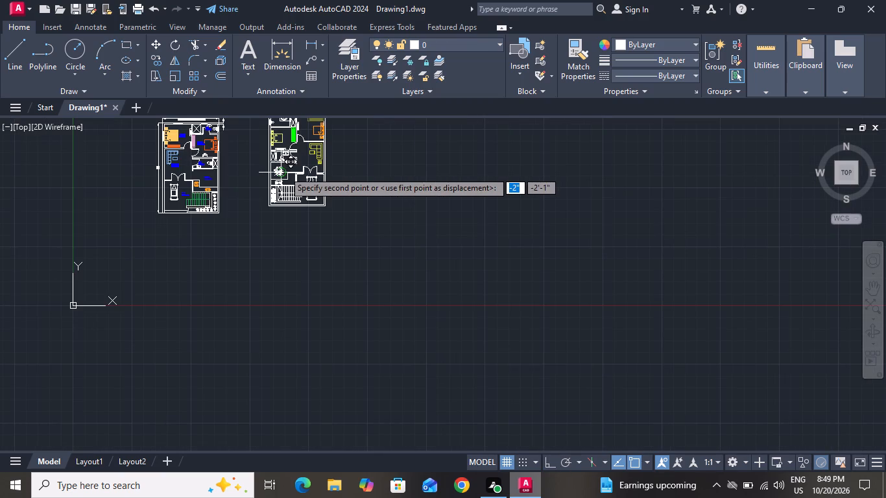
pyautogui.keyDown('ctrl'); pyautogui.scroll(7, 284, 171); pyautogui.keyUp('ctrl')
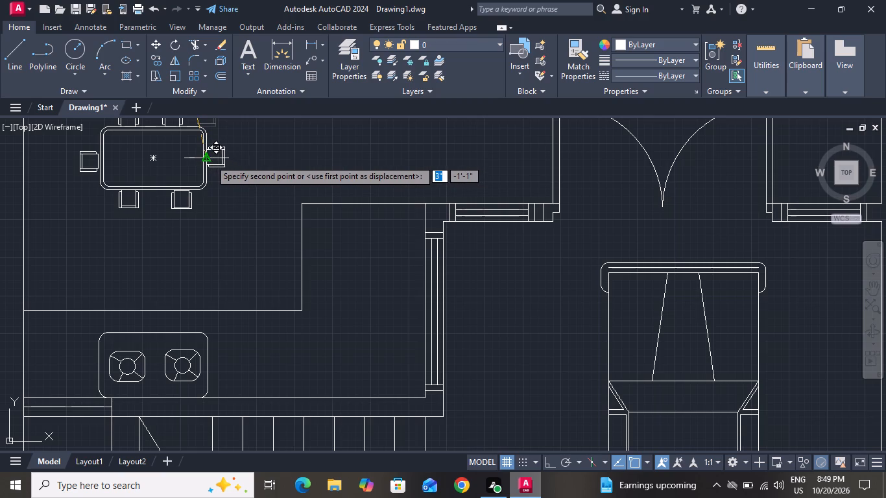
pyautogui.click(210, 159)
# Draw a short horizontal line across the left exterior wall, from inner to outer face, level with the dining table.
pyautogui.keyDown('ctrl'); pyautogui.scroll(-5, 265, 195); pyautogui.keyUp('ctrl')
pyautogui.keyDown('ctrl'); pyautogui.scroll(4, 265, 195); pyautogui.keyUp('ctrl')
pyautogui.keyDown('ctrl'); pyautogui.scroll(-3, 265, 195); pyautogui.keyUp('ctrl')
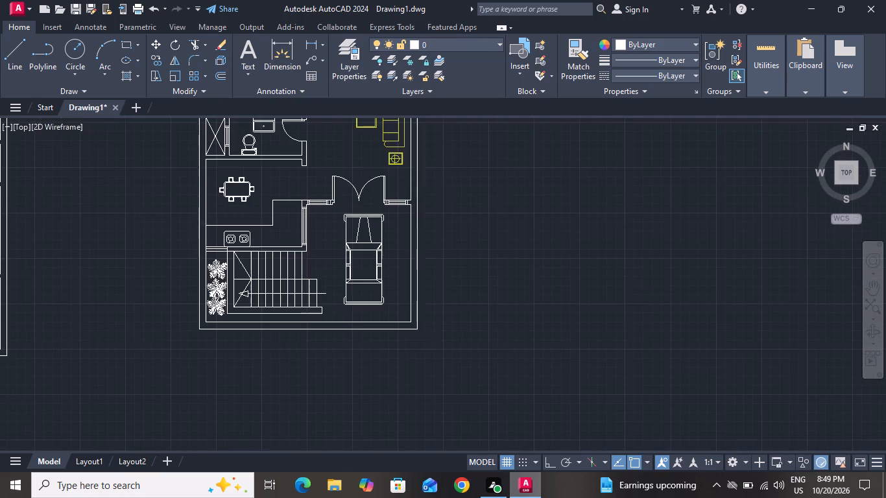
pyautogui.keyDown('ctrl'); pyautogui.scroll(-3, 265, 195); pyautogui.keyUp('ctrl')
pyautogui.keyDown('ctrl'); pyautogui.scroll(6, 265, 195); pyautogui.keyUp('ctrl')
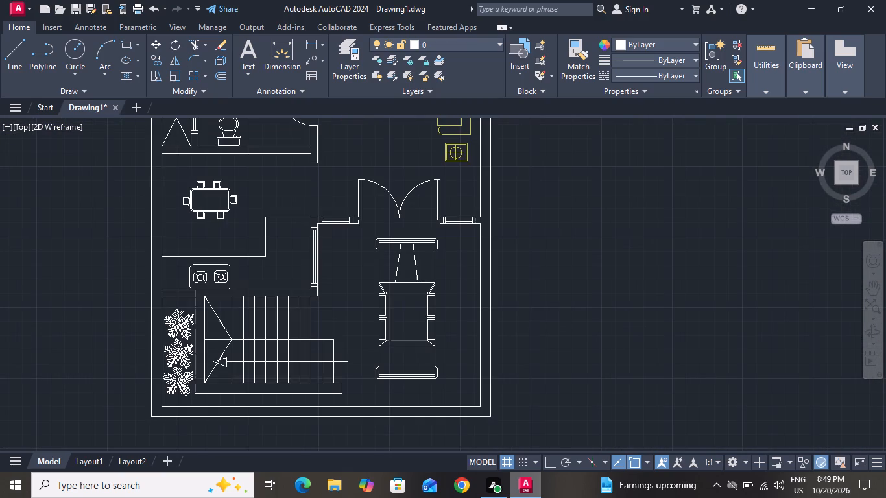
pyautogui.keyDown('ctrl'); pyautogui.scroll(-1, 132, 213); pyautogui.keyUp('ctrl')
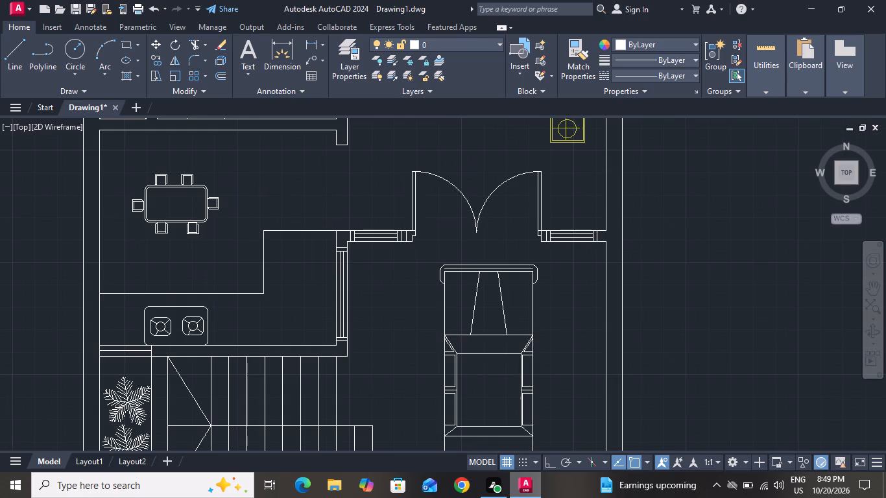
pyautogui.click(12, 54)
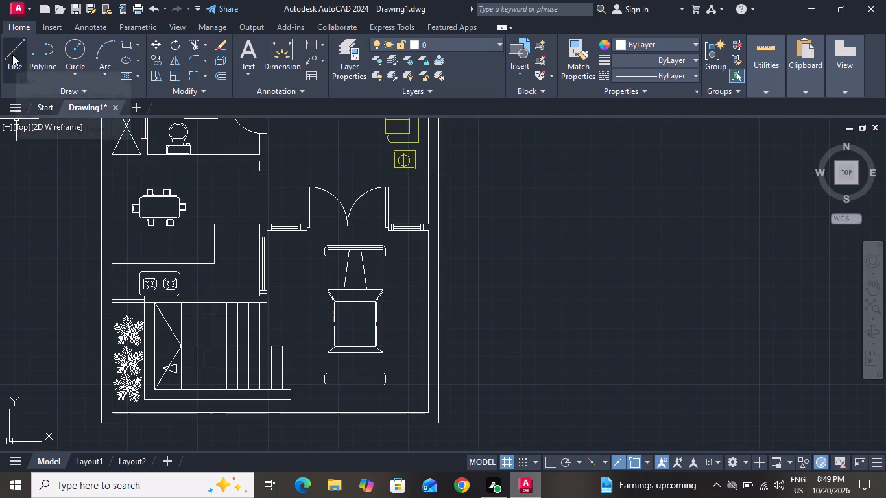
pyautogui.click(112, 215)
pyautogui.click(99, 217)
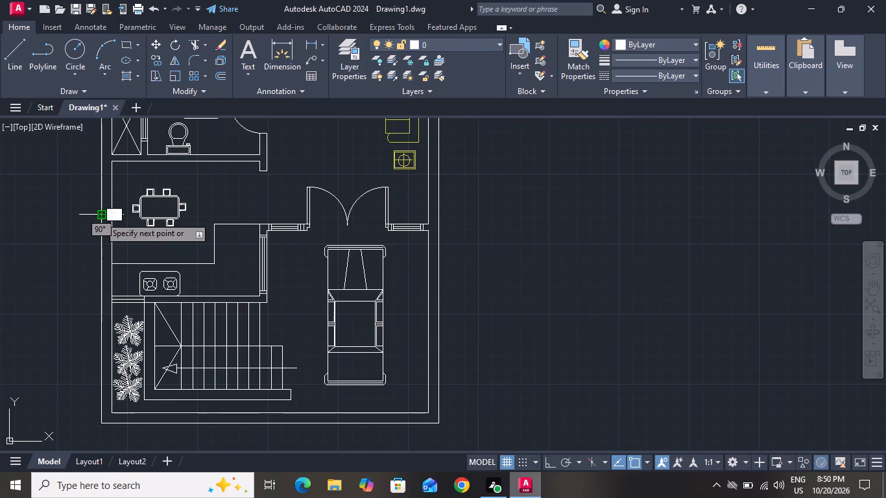
pyautogui.rightClick(99, 217)
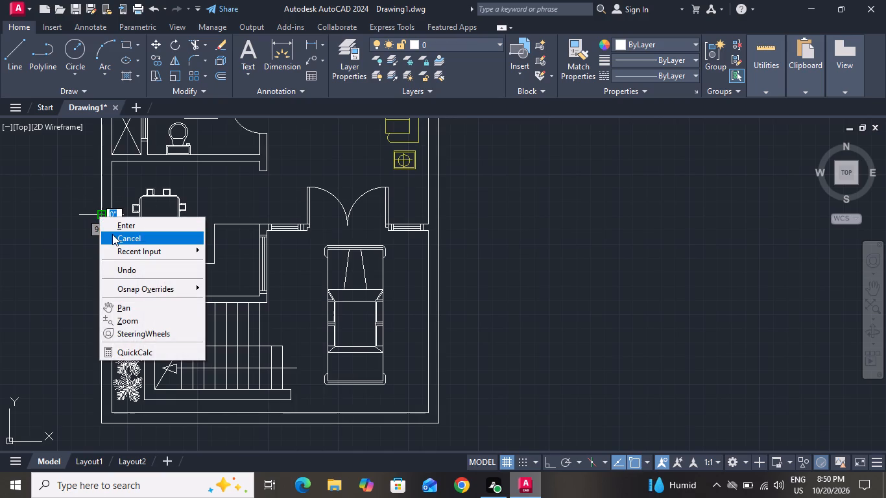
pyautogui.click(112, 234)
# Offset the short line across the left exterior wall by 2' both upward and downward.
pyautogui.press('o')
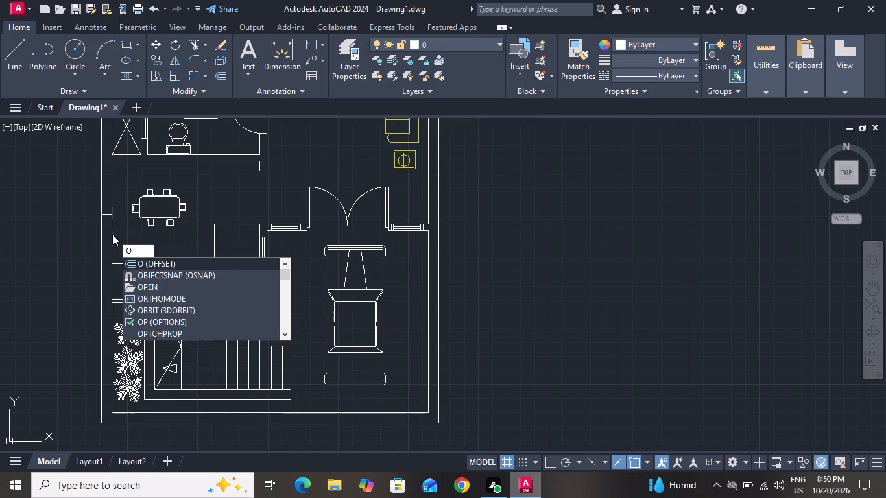
pyautogui.press('space')
pyautogui.write("2'")
pyautogui.press('Return')
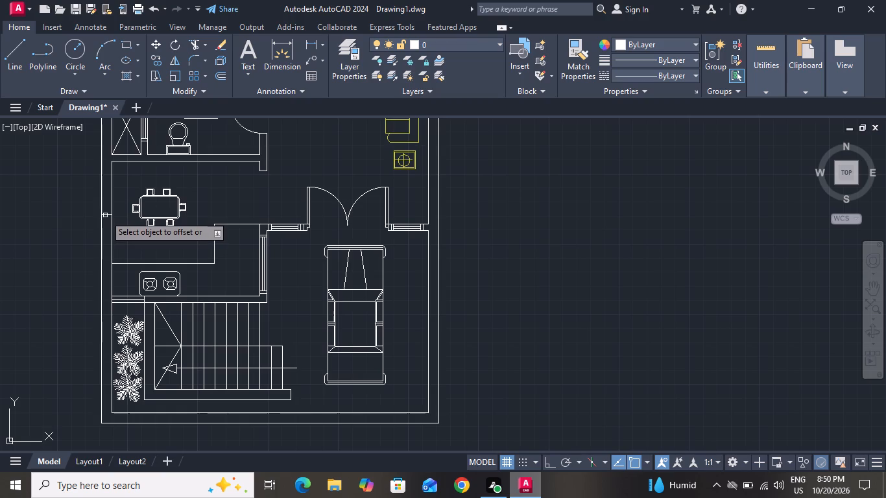
pyautogui.click(105, 215)
pyautogui.click(107, 197)
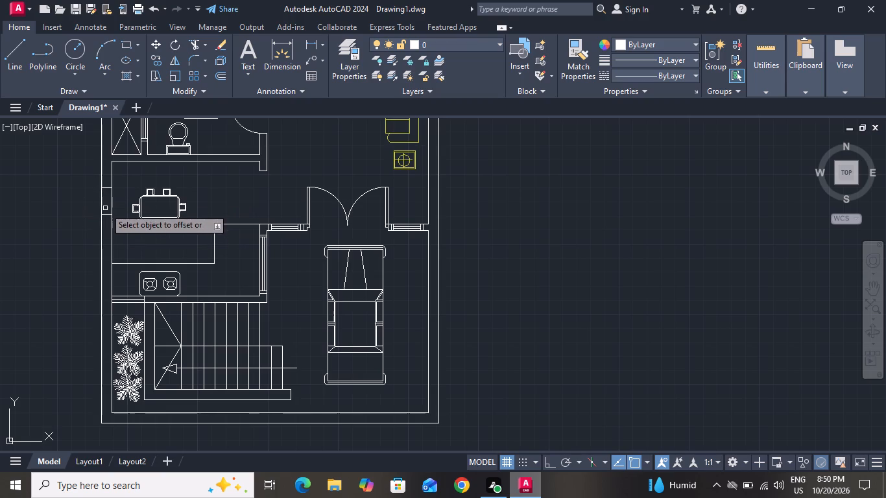
pyautogui.click(106, 215)
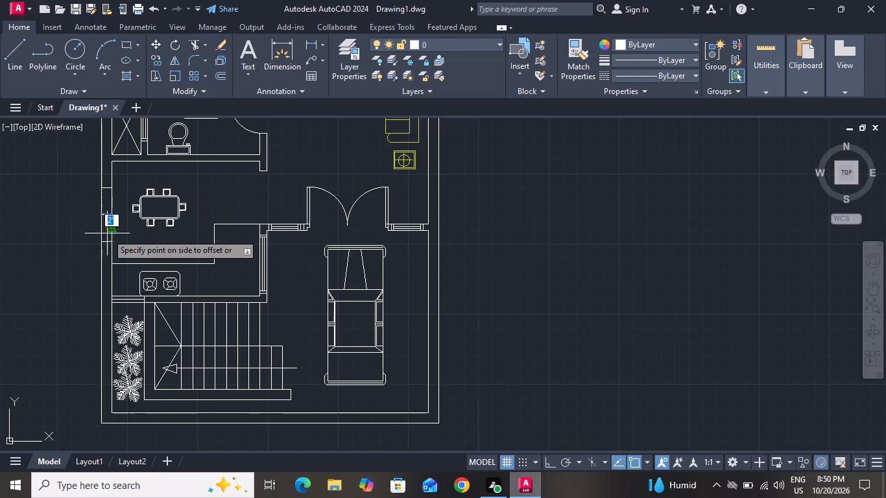
pyautogui.click(107, 233)
pyautogui.rightClick(107, 233)
pyautogui.click(126, 252)
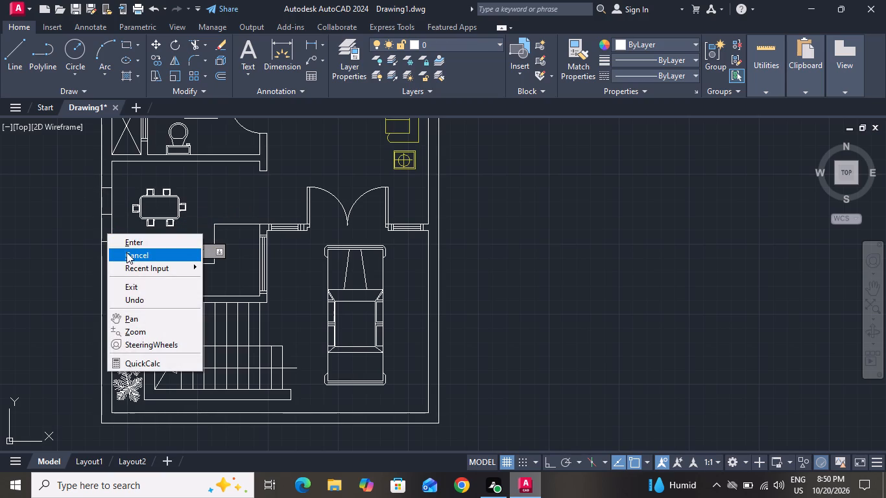
# Offset the upper and lower window end lines in the left exterior wall outward by 2" each.
pyautogui.write('o 2')
pyautogui.hotkey('shift', '"')
pyautogui.press('Return')
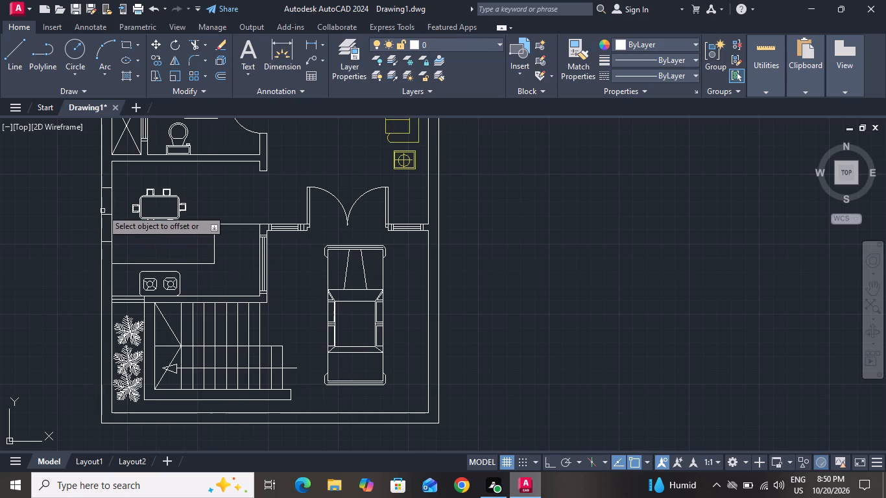
pyautogui.click(104, 188)
pyautogui.moveTo(105, 163); pyautogui.dragTo(110, 219)
pyautogui.click(108, 242)
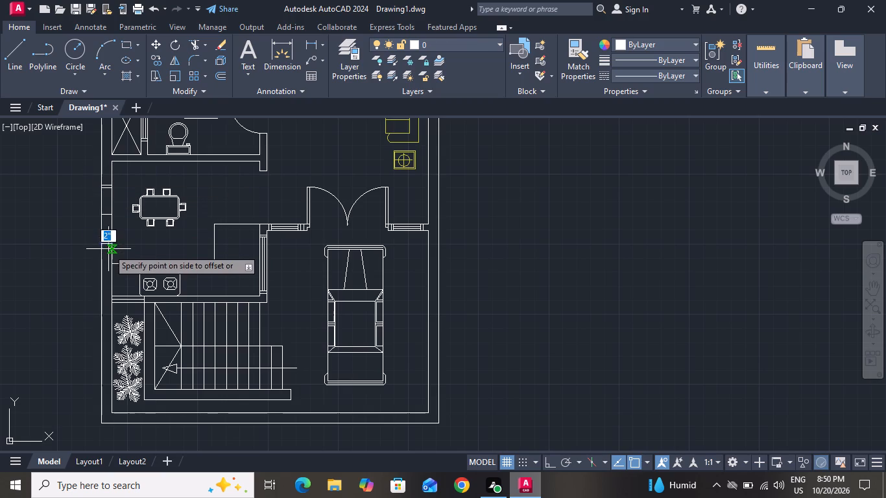
pyautogui.click(108, 249)
pyautogui.rightClick(108, 249)
pyautogui.click(124, 268)
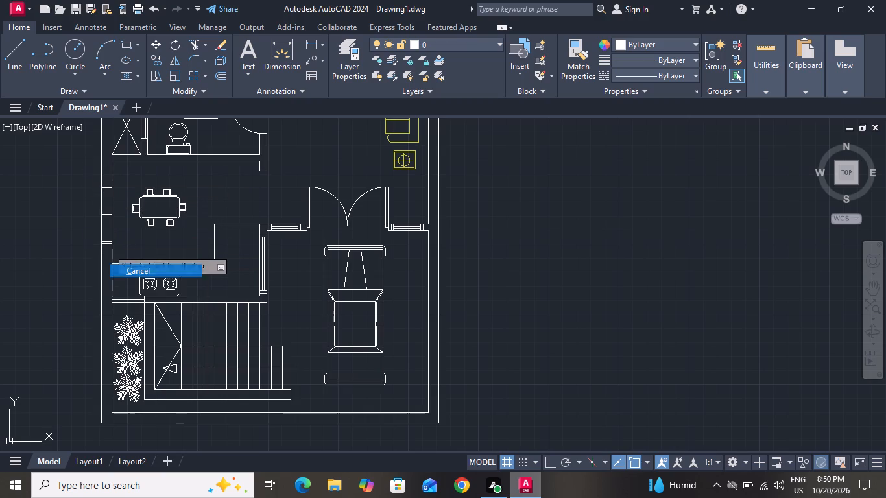
# Draw a 4' vertical line between the midpoints of the inner upper and lower window end lines in the left wall.
pyautogui.click(12, 40)
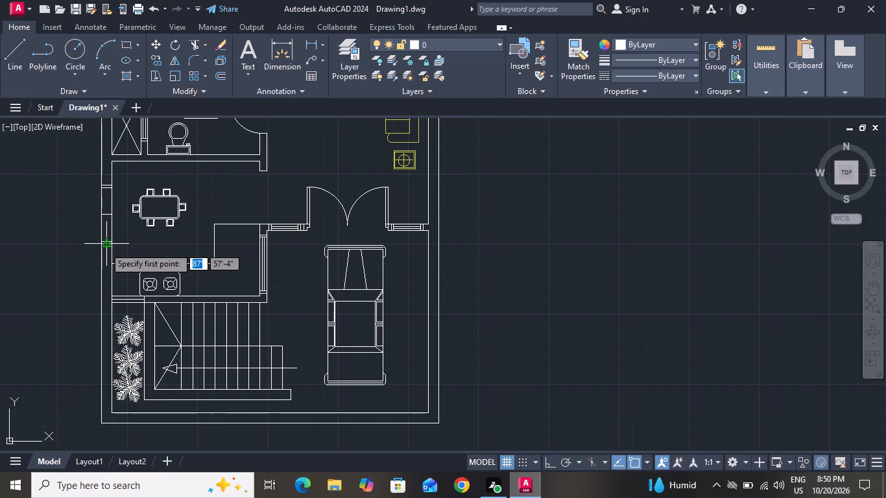
pyautogui.keyDown('ctrl'); pyautogui.scroll(1, 104, 247); pyautogui.keyUp('ctrl')
pyautogui.scroll(-1, 107, 247)
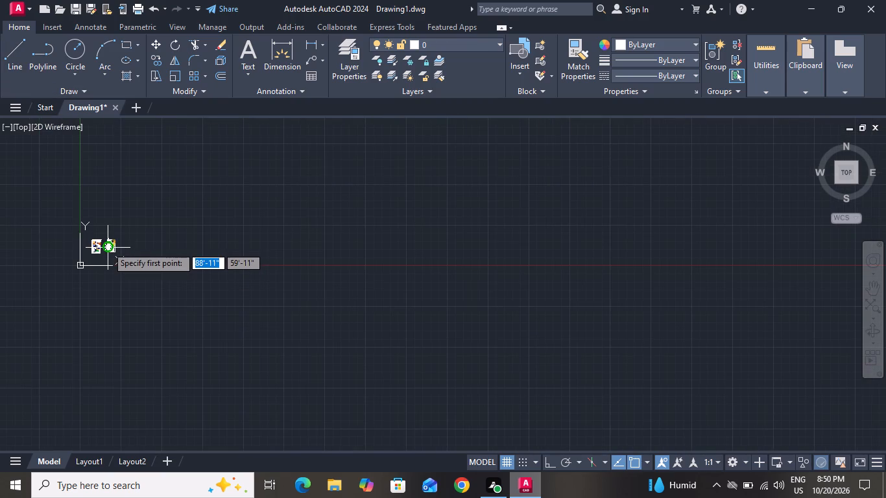
pyautogui.keyDown('ctrl'); pyautogui.scroll(7, 107, 246); pyautogui.keyUp('ctrl')
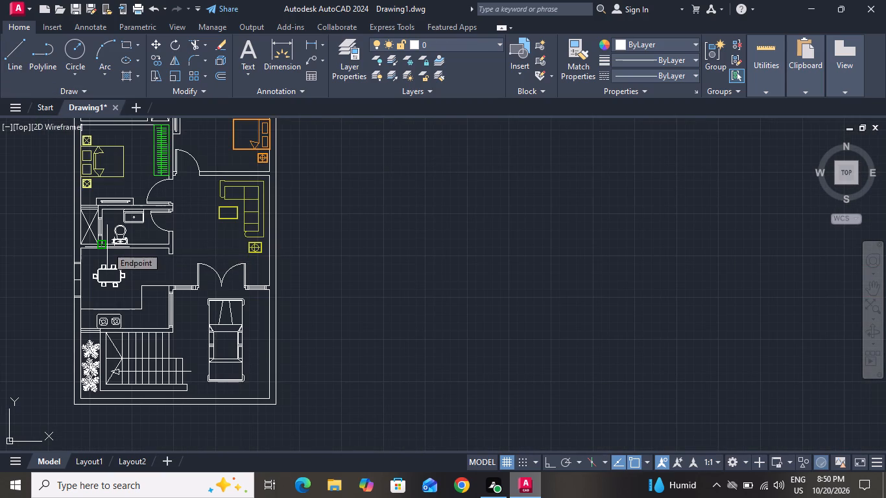
pyautogui.keyDown('ctrl'); pyautogui.scroll(1, 55, 305); pyautogui.keyUp('ctrl')
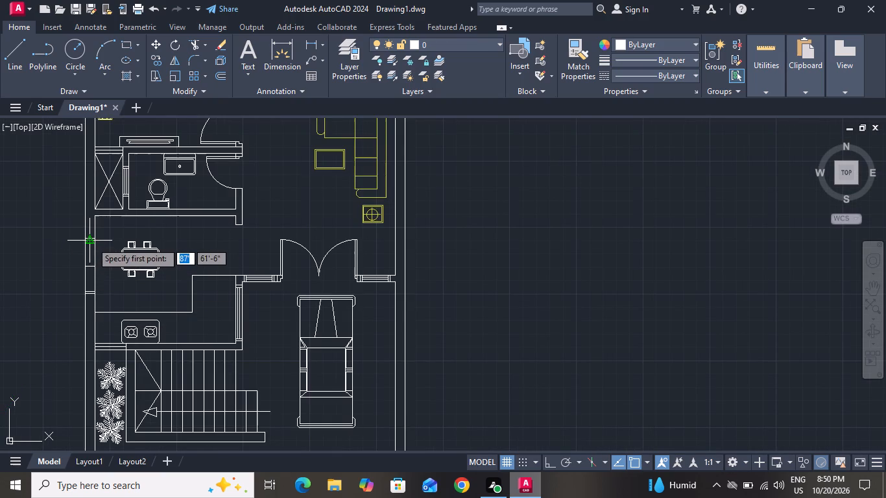
pyautogui.moveTo(91, 242); pyautogui.dragTo(88, 289)
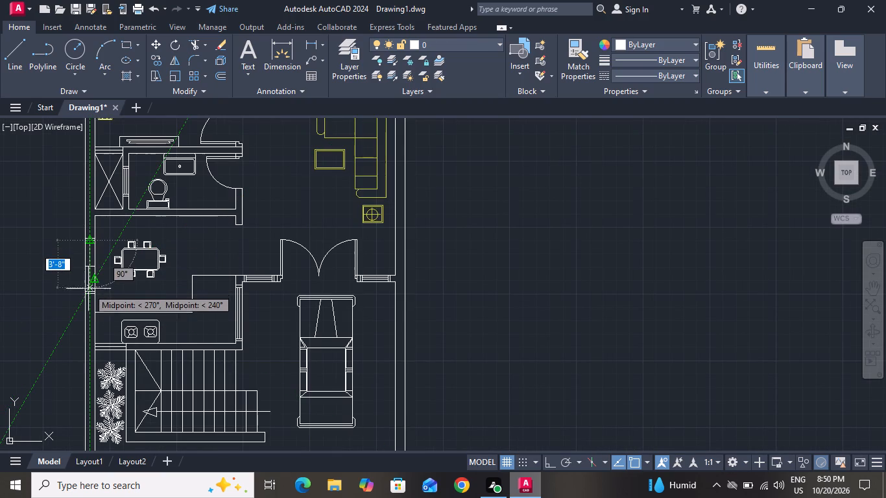
pyautogui.moveTo(88, 289); pyautogui.dragTo(90, 290)
pyautogui.keyDown('ctrl'); pyautogui.scroll(4, 90, 290); pyautogui.keyUp('ctrl')
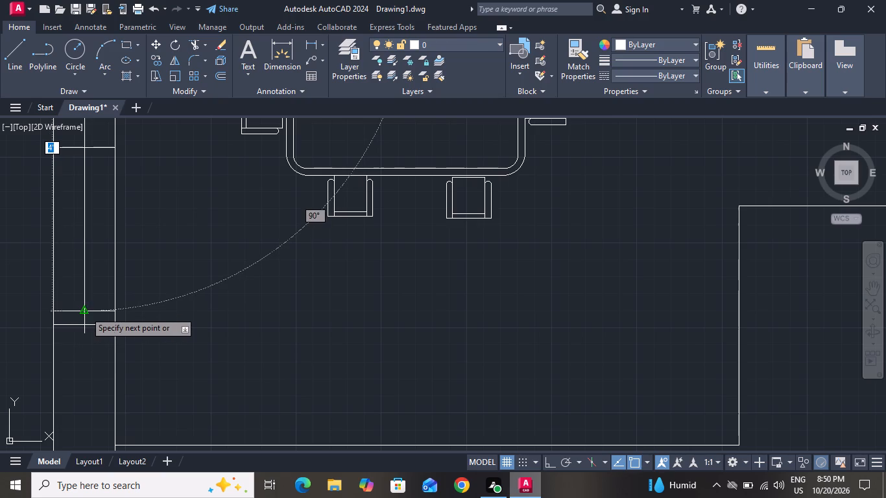
pyautogui.click(85, 311)
pyautogui.rightClick(85, 311)
pyautogui.click(104, 335)
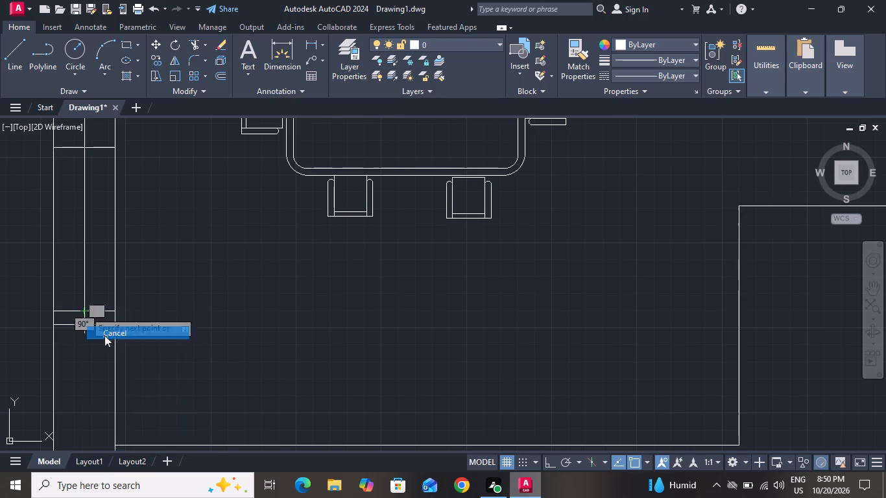
# Offset the vertical window center line in the left exterior wall by 1" to both sides.
pyautogui.keyDown('ctrl'); pyautogui.scroll(-2, 104, 335); pyautogui.keyUp('ctrl')
pyautogui.write('o 1')
pyautogui.hotkey('shift', '"')
pyautogui.press('Return')
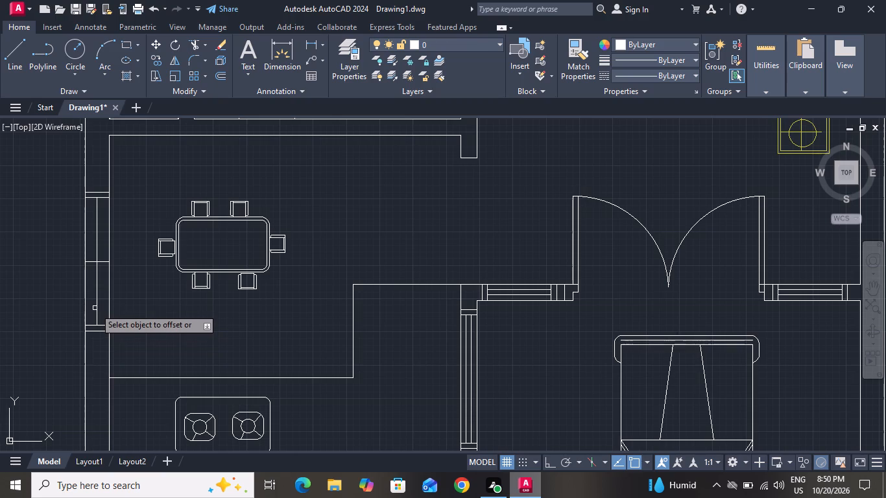
pyautogui.click(97, 307)
pyautogui.doubleClick(111, 305)
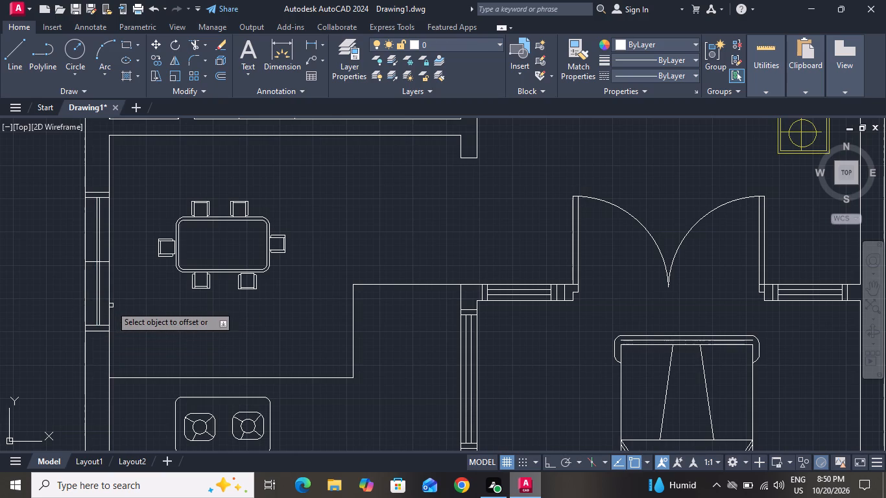
pyautogui.keyDown('ctrl'); pyautogui.scroll(3, 91, 307); pyautogui.keyUp('ctrl')
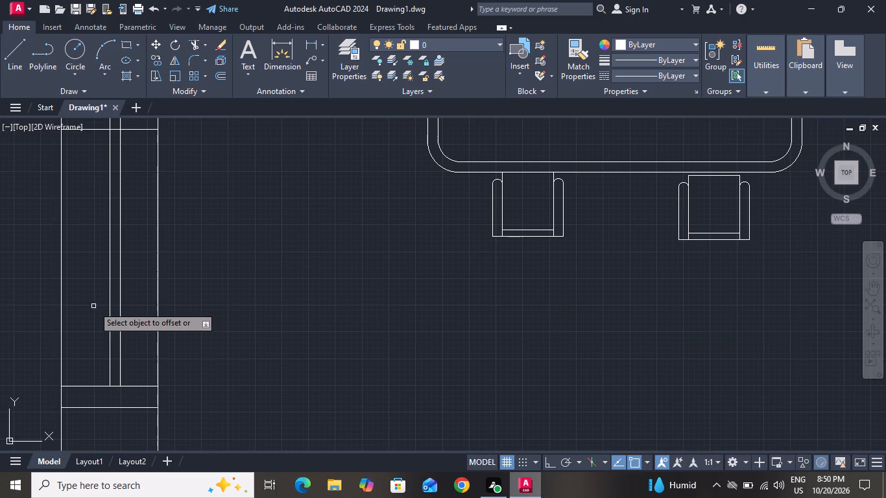
pyautogui.click(110, 298)
pyautogui.click(78, 305)
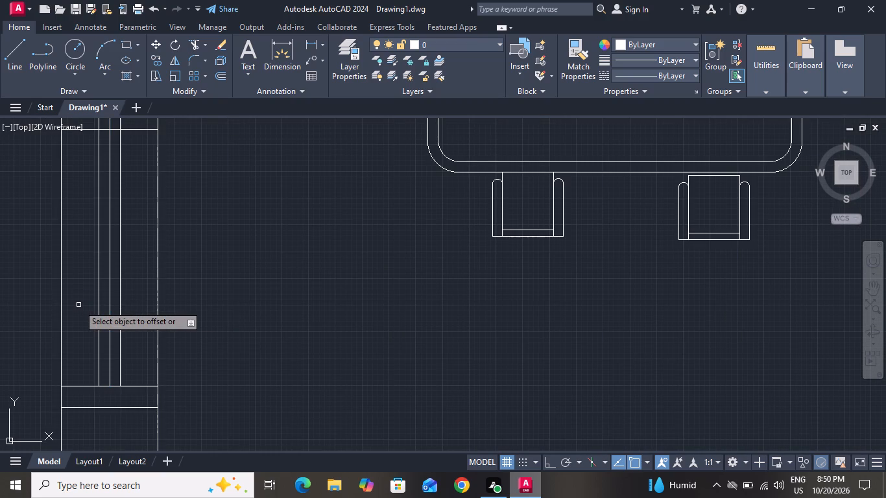
pyautogui.rightClick(78, 305)
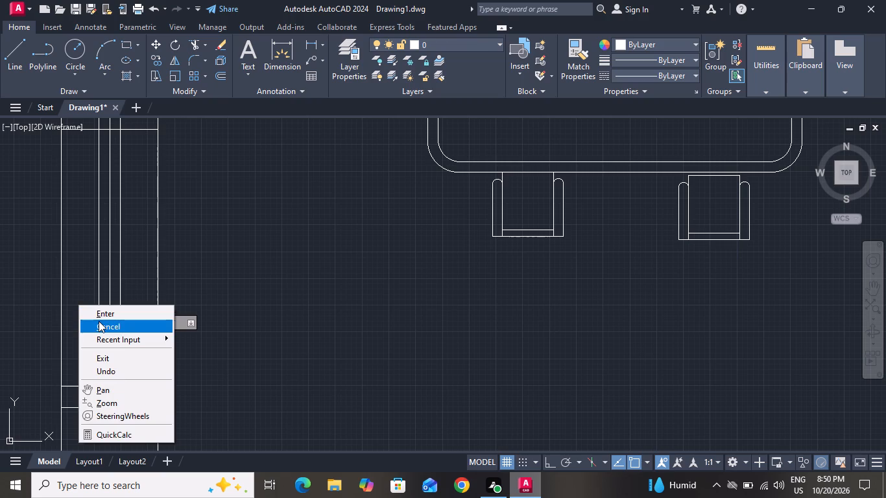
pyautogui.click(99, 321)
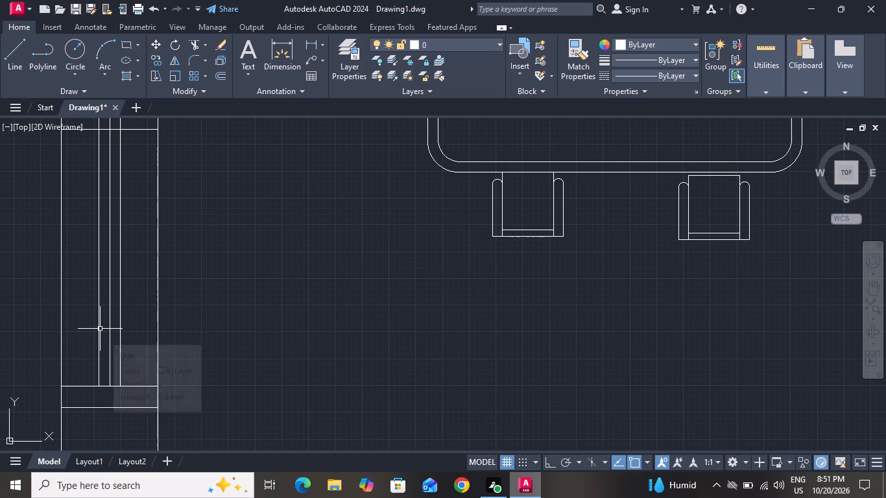
# Delete the vertical center line and the short horizontal construction line crossing the middle of the dining-area window.
pyautogui.keyDown('ctrl'); pyautogui.scroll(-5, 100, 329); pyautogui.keyUp('ctrl')
pyautogui.scroll(-1, 100, 329)
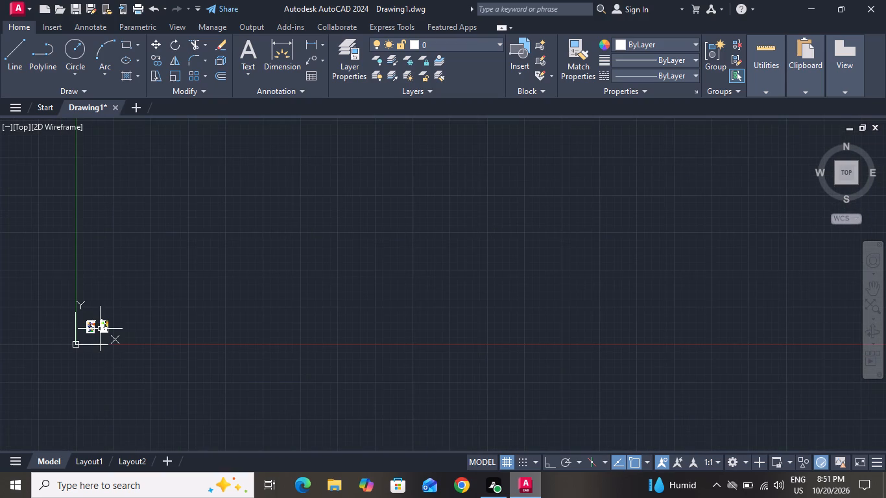
pyautogui.scroll(-1, 100, 329)
pyautogui.keyDown('ctrl'); pyautogui.scroll(7, 100, 329); pyautogui.keyUp('ctrl')
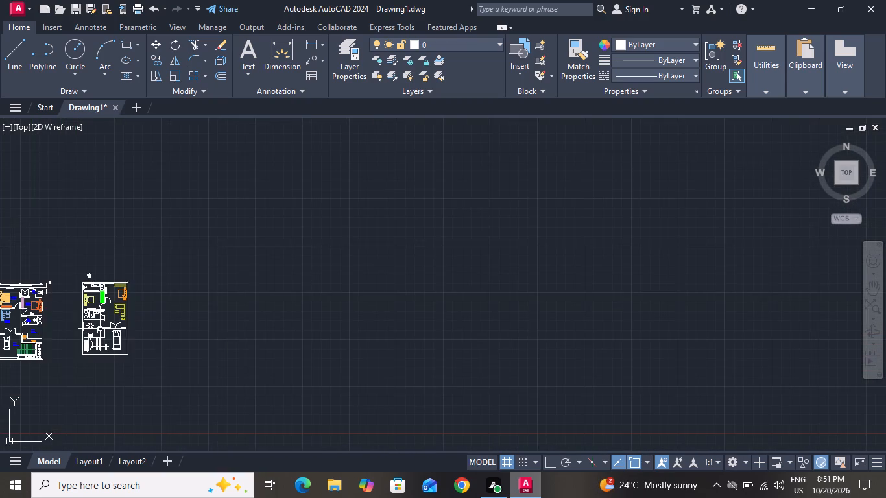
pyautogui.keyDown('ctrl'); pyautogui.scroll(6, 100, 329); pyautogui.keyUp('ctrl')
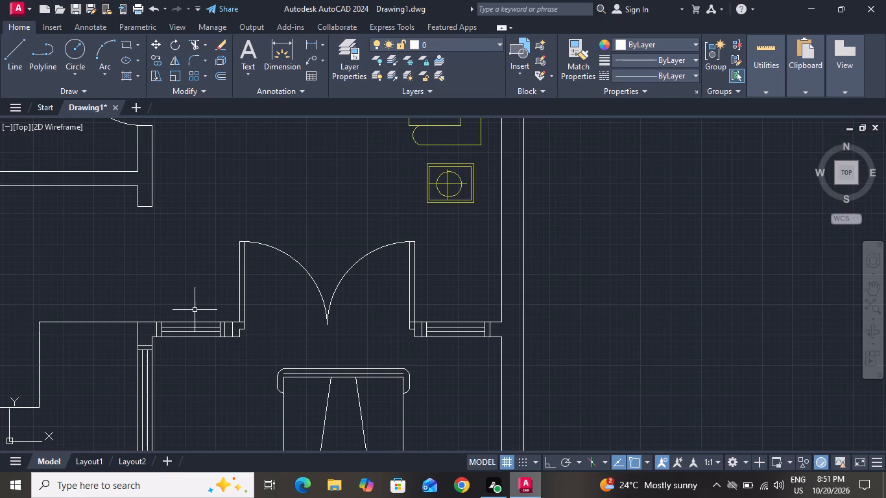
pyautogui.keyDown('ctrl'); pyautogui.scroll(-3, 208, 307); pyautogui.keyUp('ctrl')
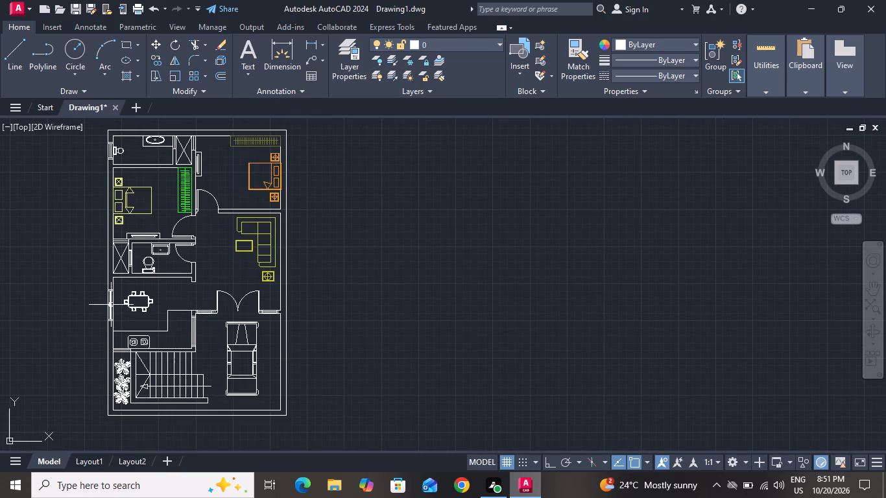
pyautogui.keyDown('ctrl'); pyautogui.scroll(5, 111, 305); pyautogui.keyUp('ctrl')
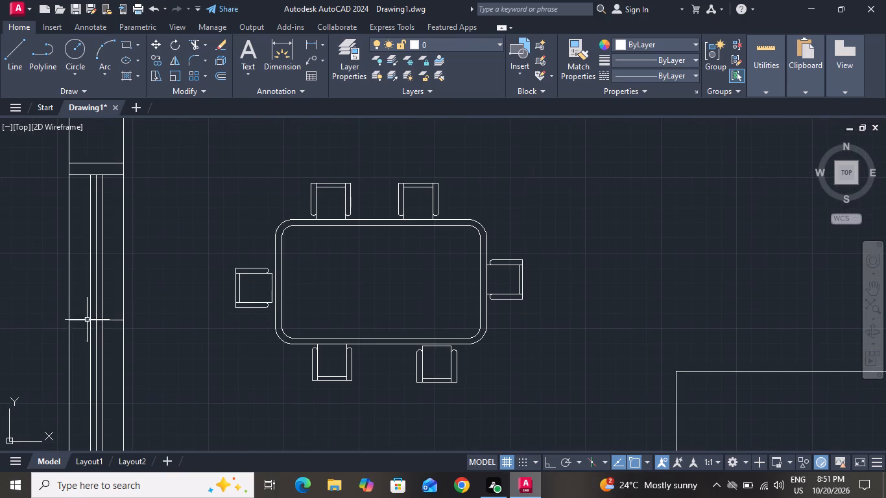
pyautogui.keyDown('ctrl'); pyautogui.scroll(3, 67, 334); pyautogui.keyUp('ctrl')
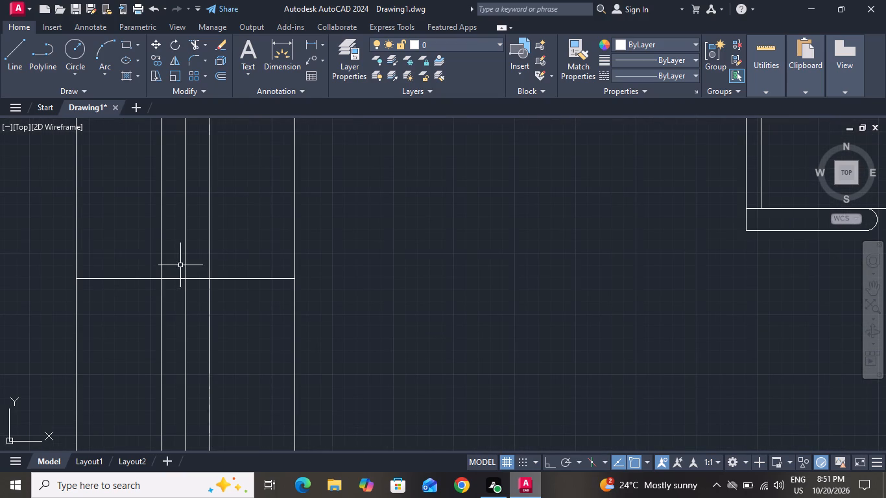
pyautogui.click(196, 261)
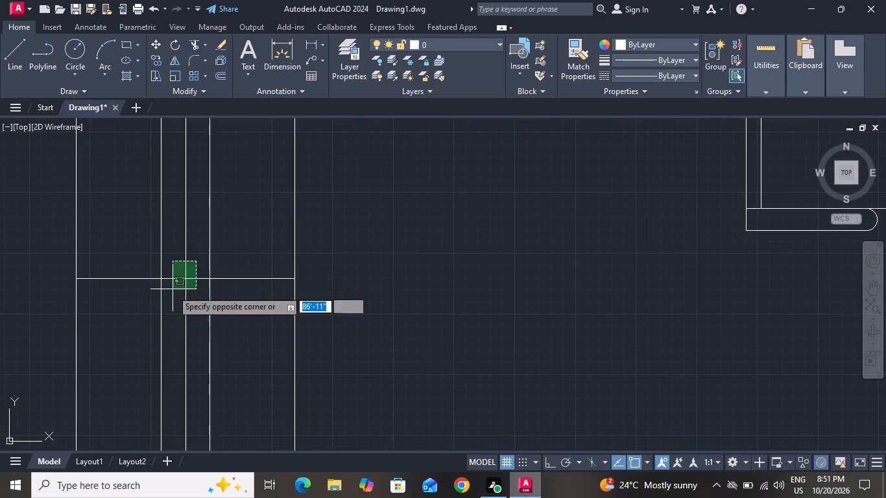
pyautogui.click(171, 290)
pyautogui.press('Delete')
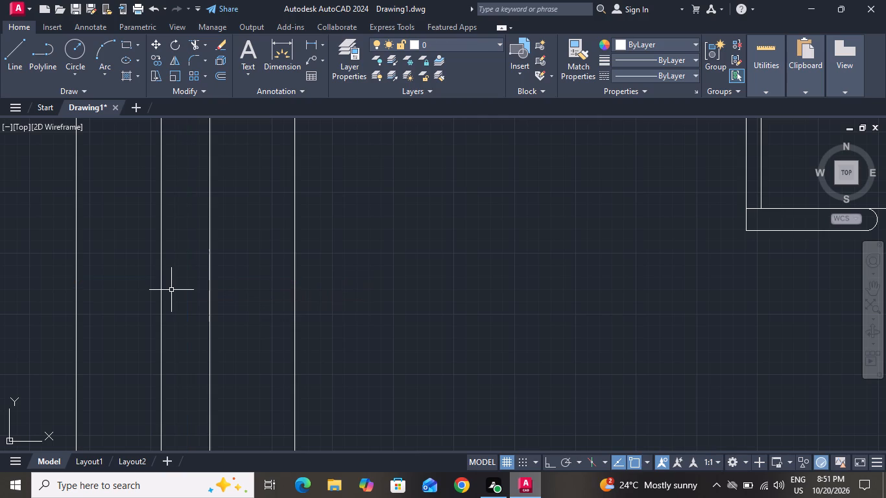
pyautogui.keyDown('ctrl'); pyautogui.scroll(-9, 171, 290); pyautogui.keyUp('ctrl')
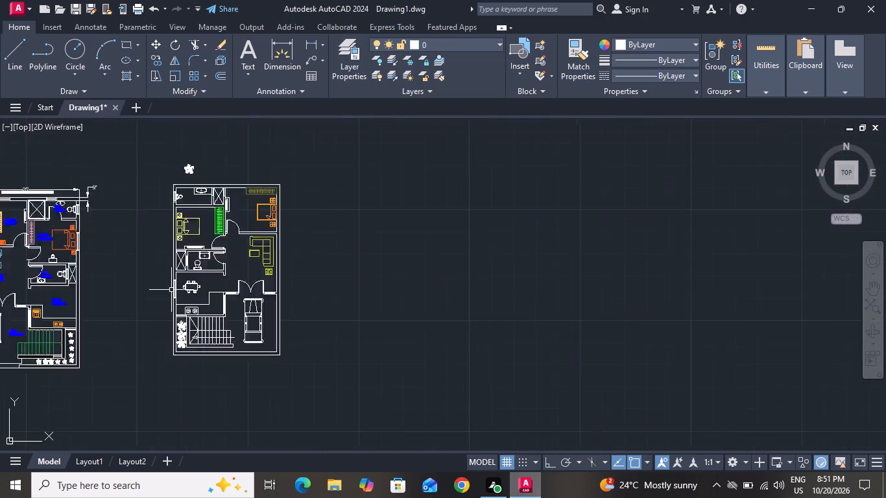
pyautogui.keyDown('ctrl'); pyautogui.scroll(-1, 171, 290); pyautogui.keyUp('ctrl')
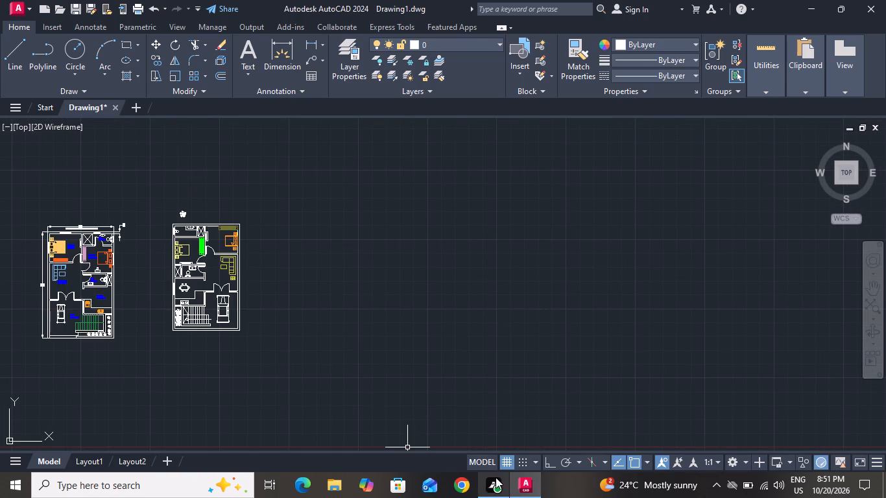
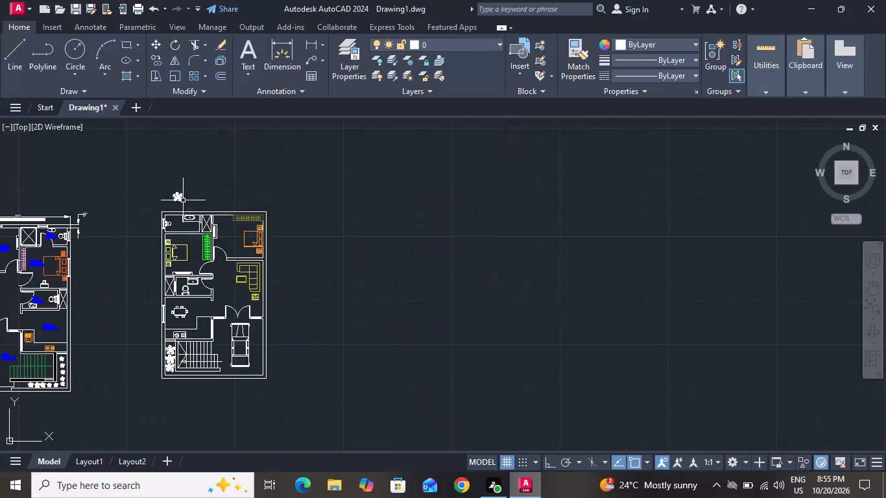
# Draw a tall rounded-corner rectangle as the sink outline on the kitchen counter, beside the window in the wall next to the car porch.
pyautogui.keyDown('ctrl'); pyautogui.scroll(1, 186, 356); pyautogui.keyUp('ctrl')
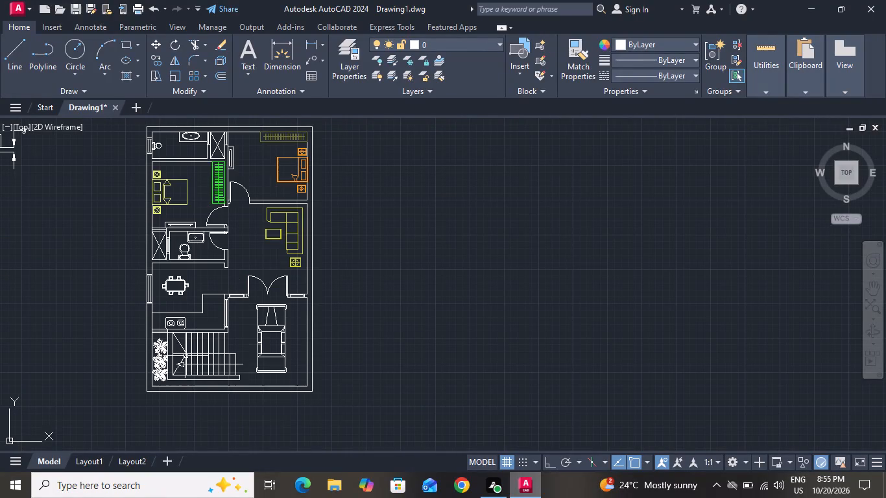
pyautogui.keyDown('ctrl'); pyautogui.scroll(2, 186, 356); pyautogui.keyUp('ctrl')
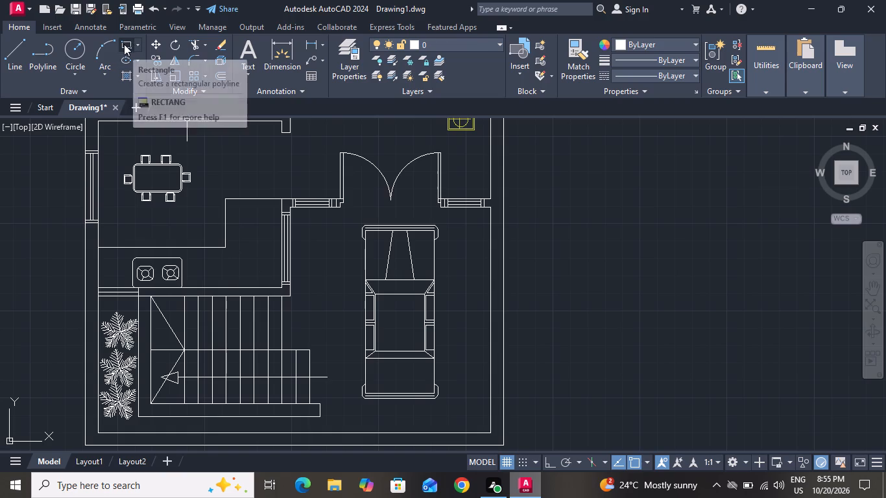
pyautogui.moveTo(124, 44); pyautogui.dragTo(204, 148)
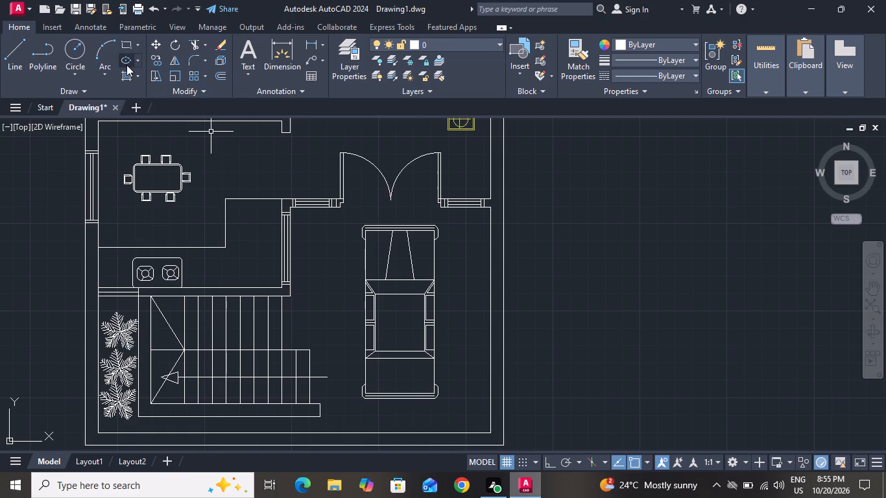
pyautogui.click(125, 44)
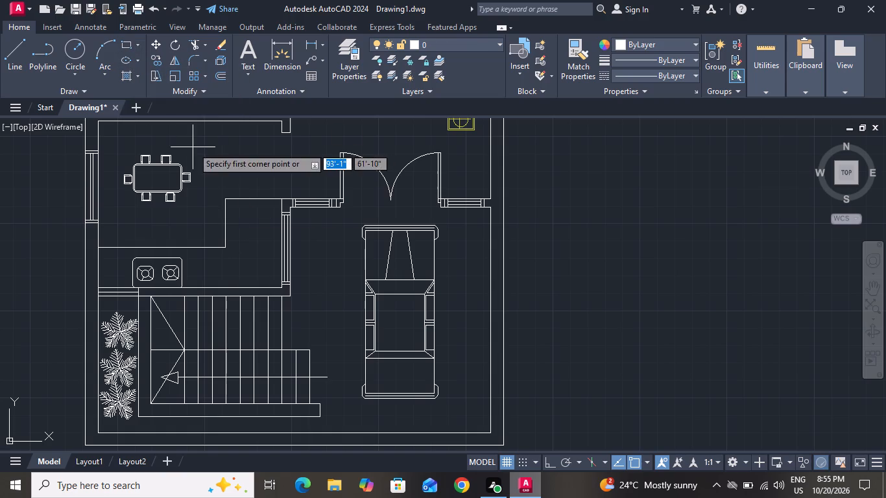
pyautogui.click(266, 222)
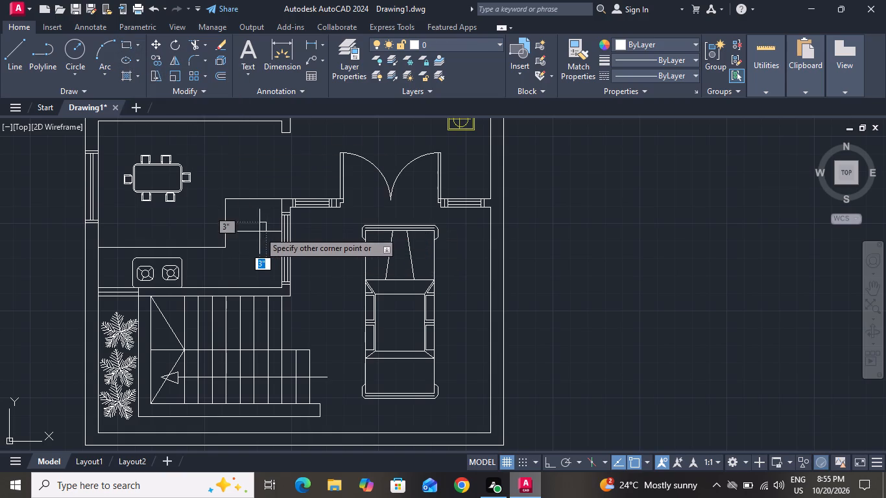
pyautogui.click(247, 259)
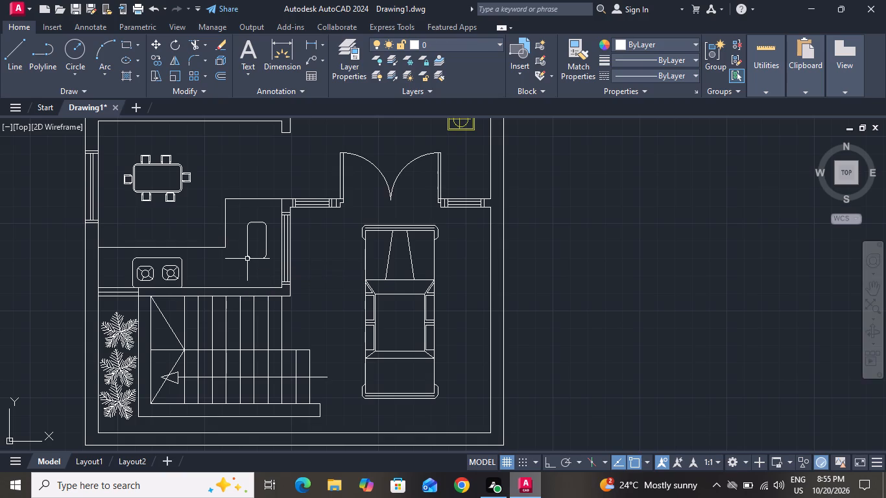
# Draw a rounded-corner rectangle about 9" by 11" in the lower half of the sink outline as its bowl.
pyautogui.click(128, 45)
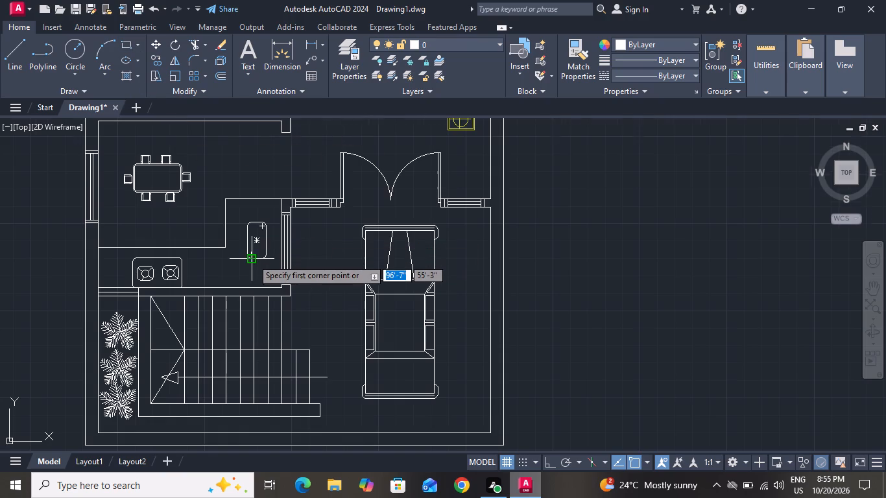
pyautogui.keyDown('ctrl'); pyautogui.scroll(4, 252, 259); pyautogui.keyUp('ctrl')
pyautogui.keyDown('ctrl'); pyautogui.scroll(-1, 252, 259); pyautogui.keyUp('ctrl')
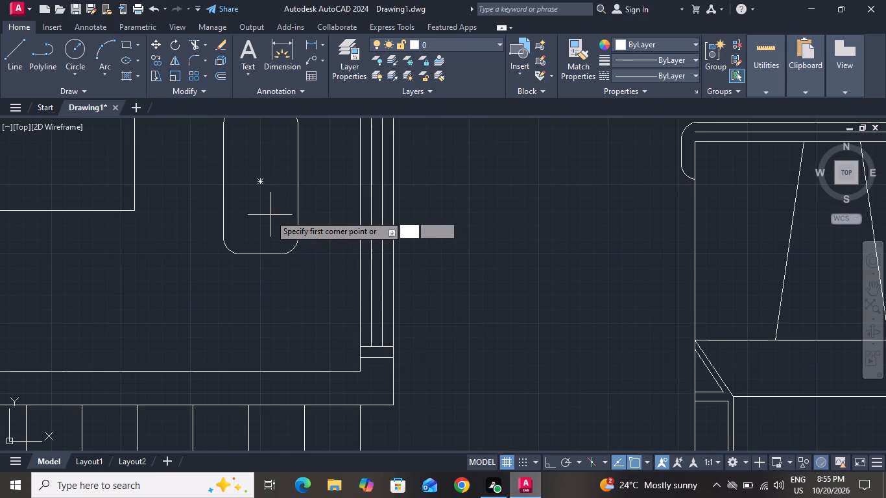
pyautogui.click(283, 180)
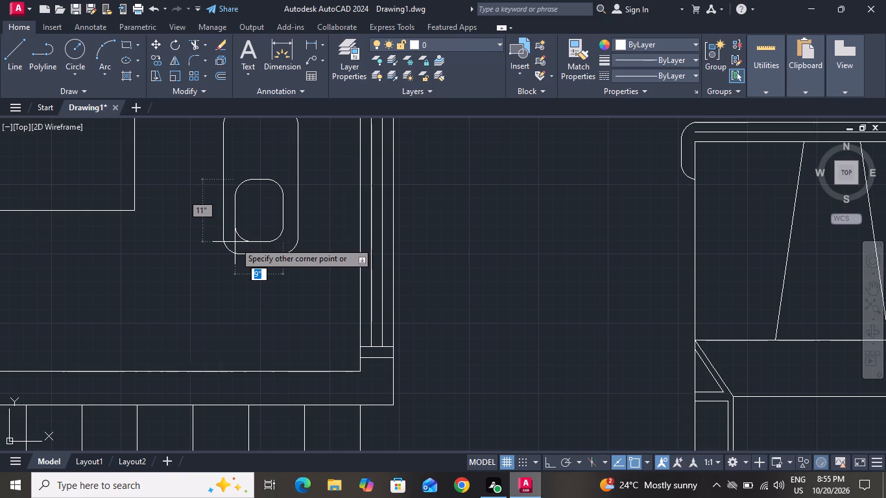
pyautogui.click(235, 242)
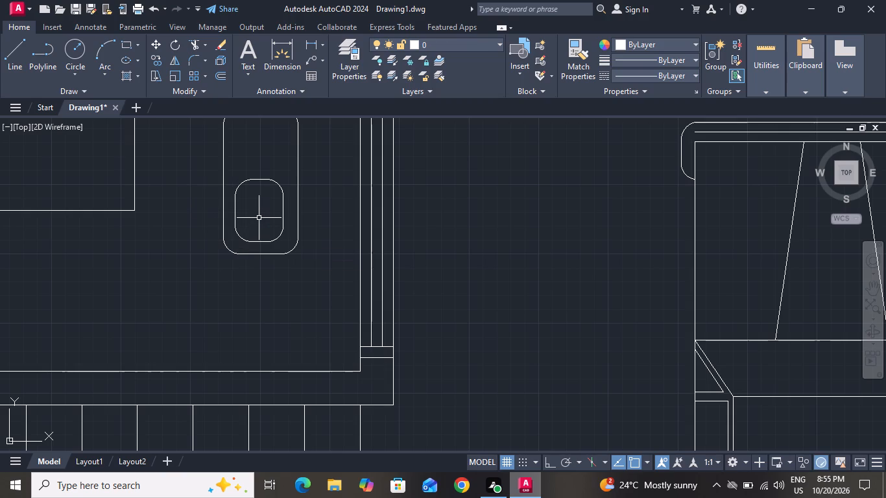
# Draw a circle of about 1" radius at the center of the sink bowl as the drain.
pyautogui.click(77, 49)
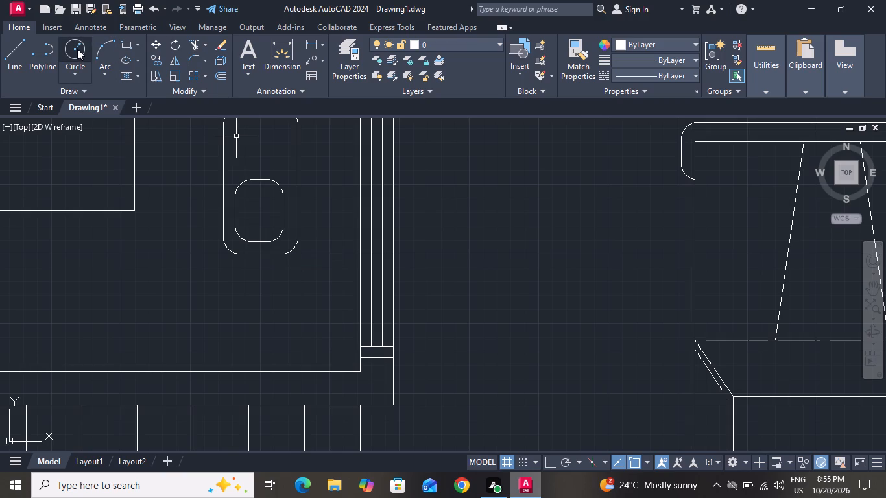
pyautogui.click(262, 211)
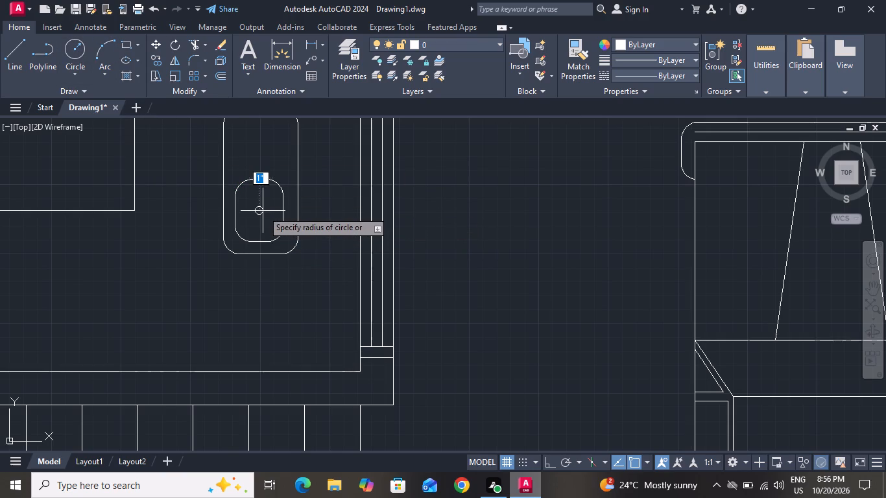
pyautogui.click(265, 212)
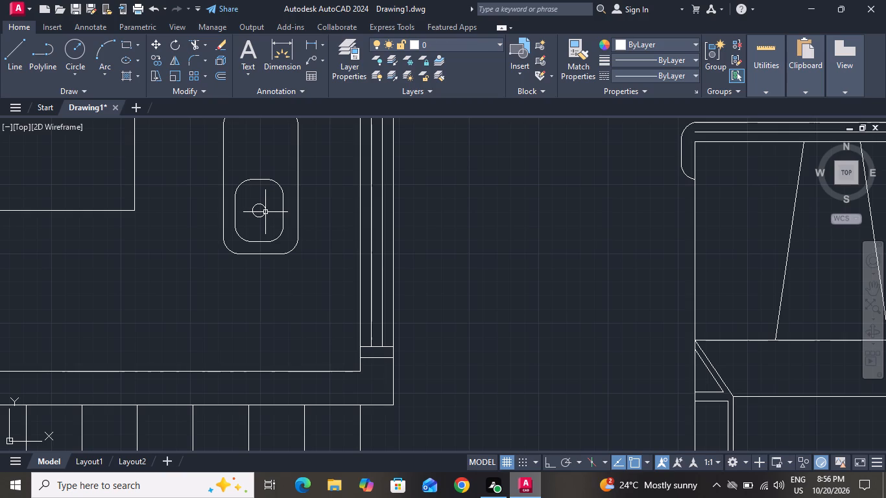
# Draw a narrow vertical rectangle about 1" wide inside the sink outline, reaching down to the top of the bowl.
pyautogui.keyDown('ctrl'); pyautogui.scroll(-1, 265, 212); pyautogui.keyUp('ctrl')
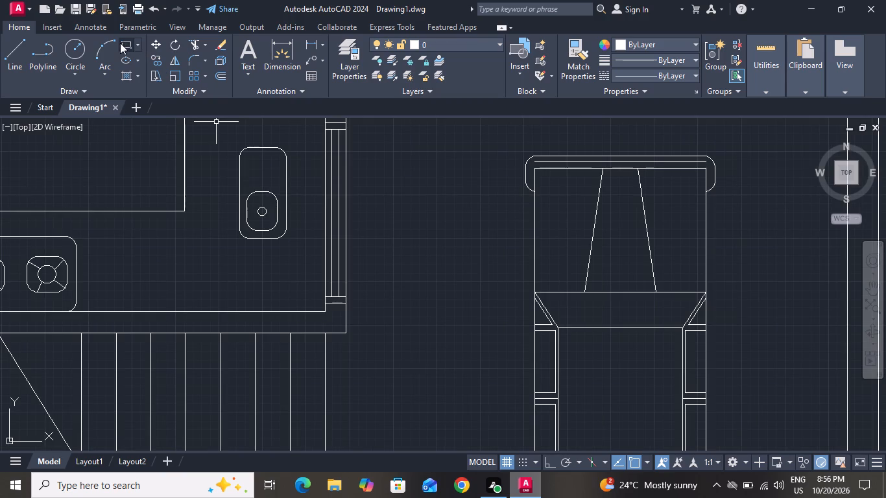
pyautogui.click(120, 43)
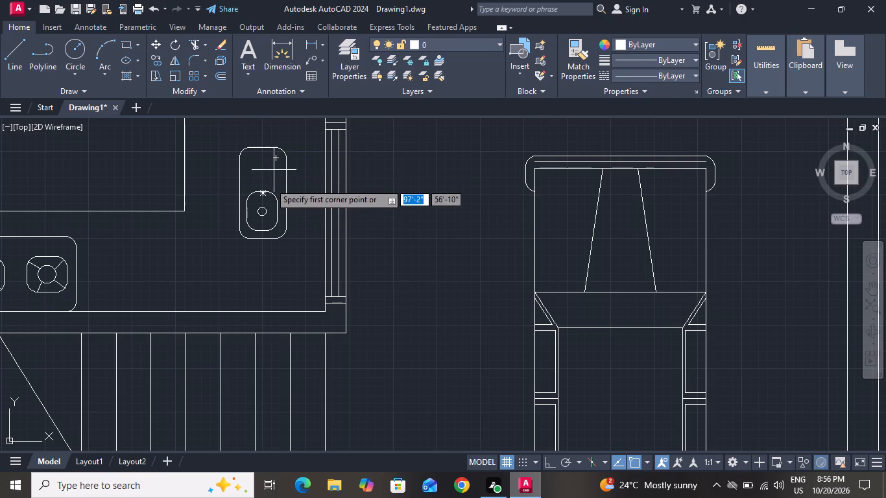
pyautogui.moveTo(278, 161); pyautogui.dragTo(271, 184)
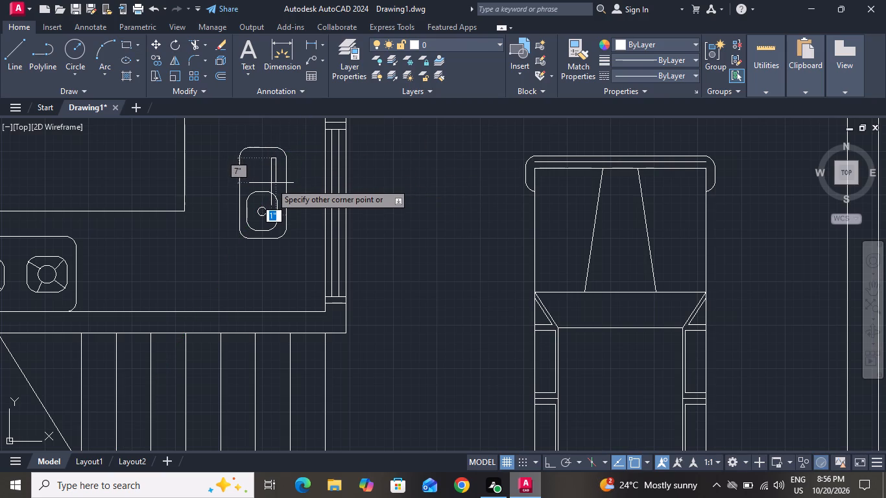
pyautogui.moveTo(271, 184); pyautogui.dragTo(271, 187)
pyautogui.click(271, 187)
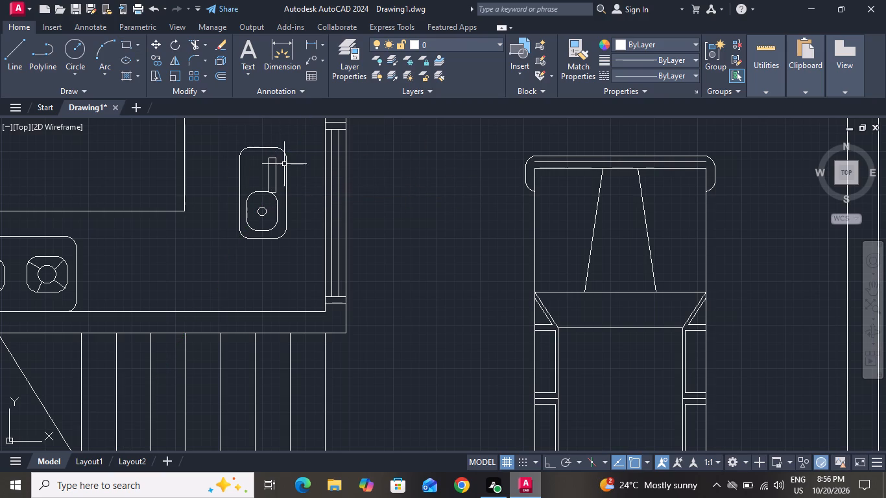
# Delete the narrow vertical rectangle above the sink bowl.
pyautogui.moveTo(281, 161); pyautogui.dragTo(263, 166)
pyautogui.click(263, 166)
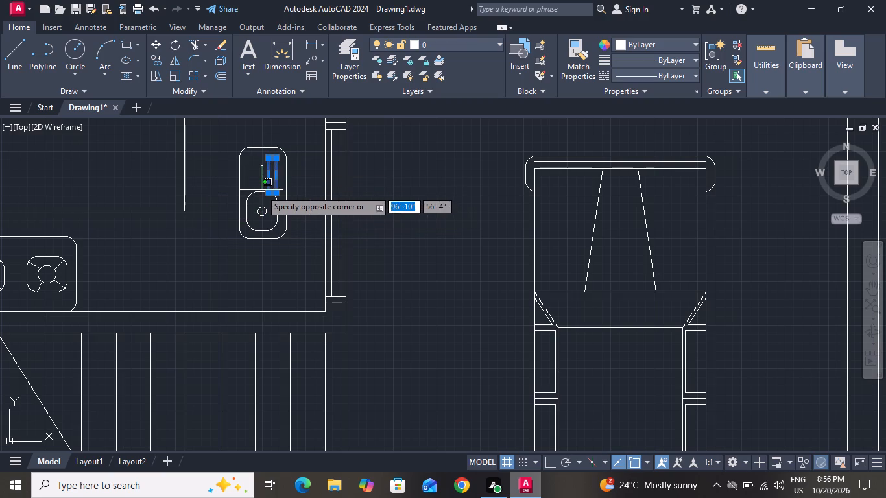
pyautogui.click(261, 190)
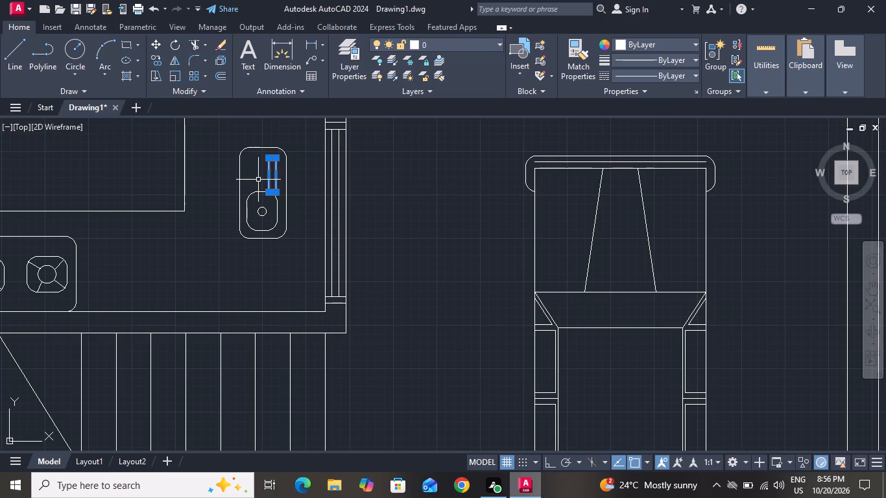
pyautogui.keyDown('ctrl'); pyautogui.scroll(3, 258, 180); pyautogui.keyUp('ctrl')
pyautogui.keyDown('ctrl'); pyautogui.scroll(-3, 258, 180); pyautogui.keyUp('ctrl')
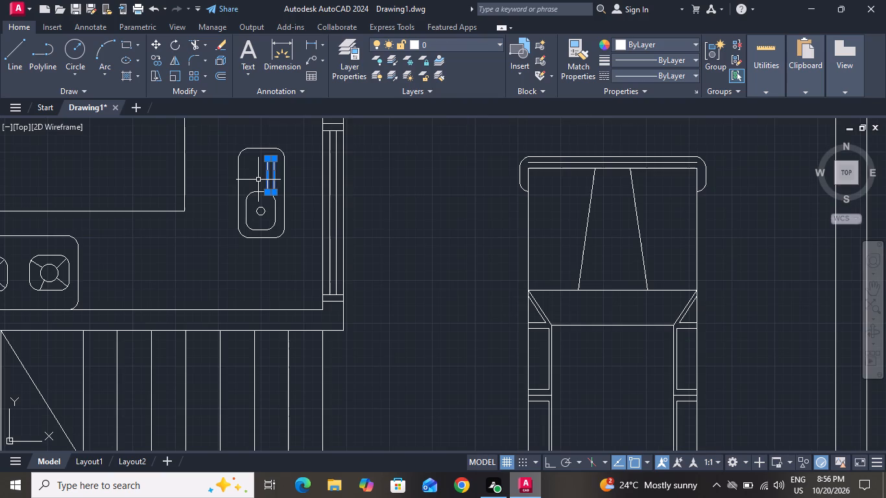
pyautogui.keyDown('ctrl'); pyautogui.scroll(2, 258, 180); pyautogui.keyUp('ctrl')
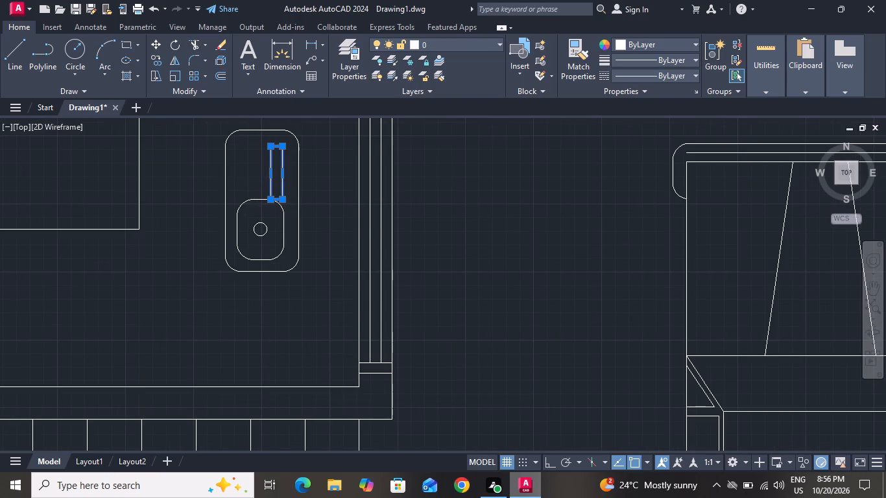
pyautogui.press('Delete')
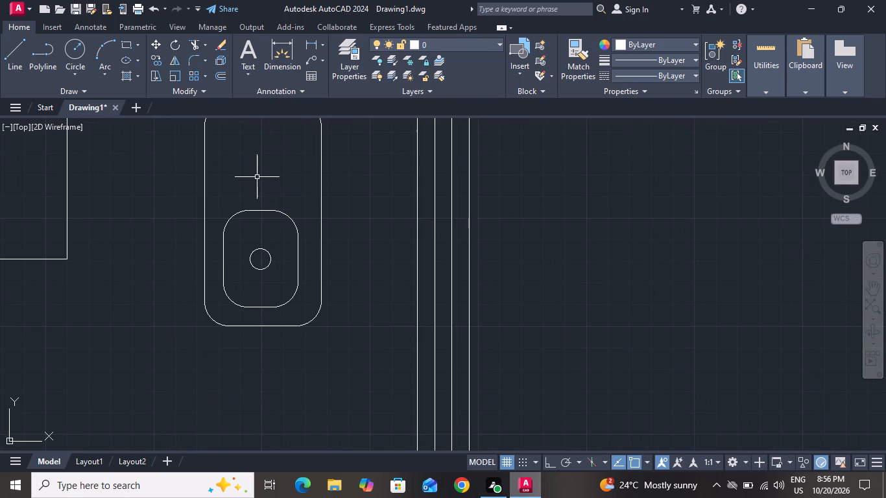
# Draw a vertical slot rectangle about 1" by 8" above the sink bowl, near the outline's right edge and clear of the bowl.
pyautogui.click(127, 45)
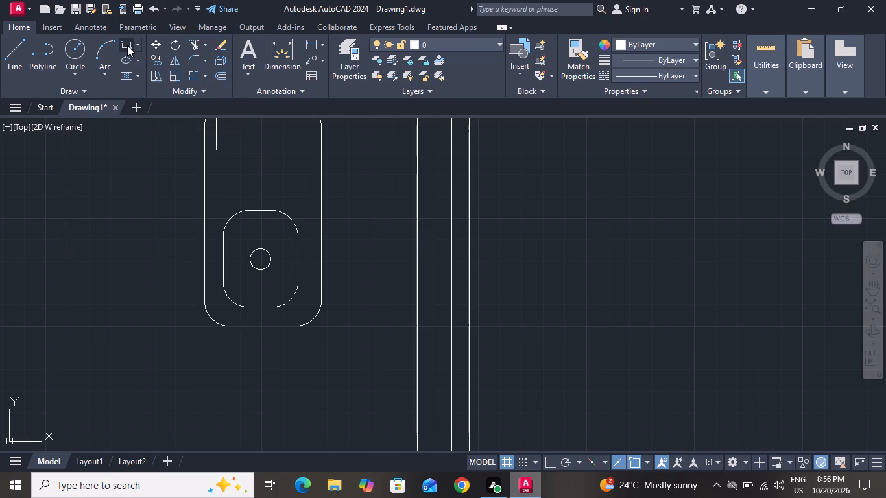
pyautogui.keyDown('ctrl'); pyautogui.scroll(-1, 162, 150); pyautogui.keyUp('ctrl')
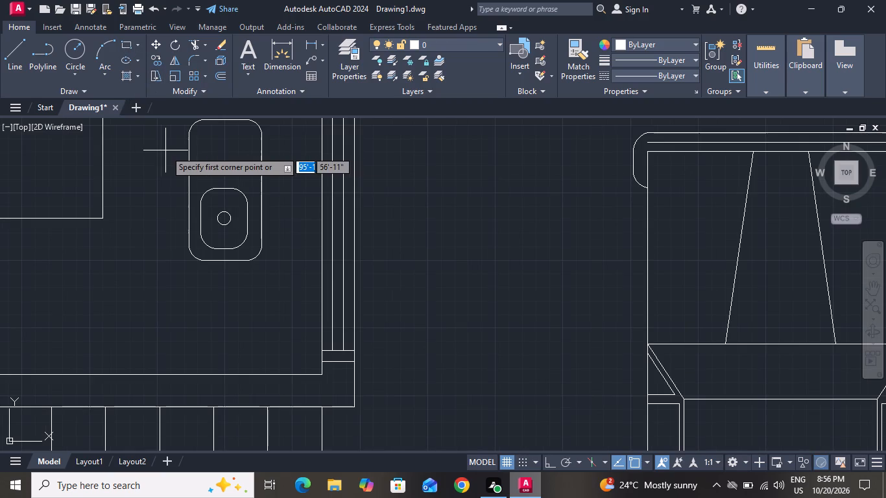
pyautogui.click(249, 132)
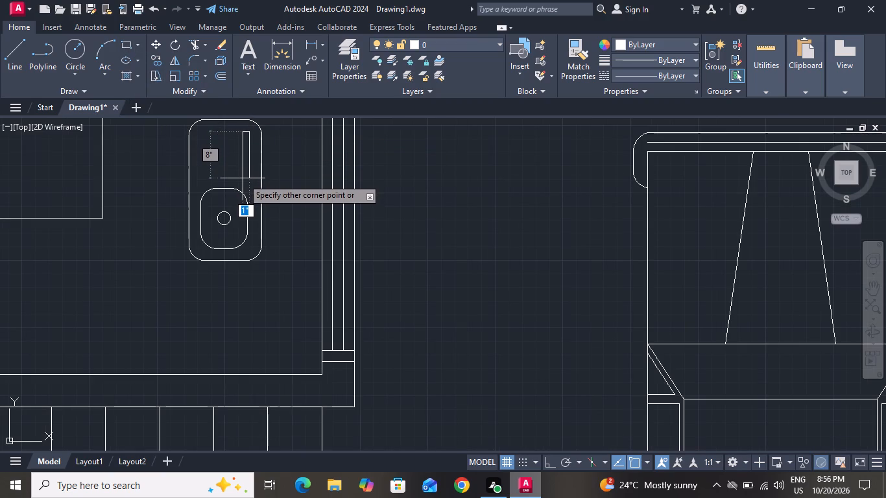
pyautogui.click(243, 178)
# Copy the vertical slot rectangle four times leftward across the sink's drainboard, at about 2" spacing.
pyautogui.moveTo(256, 156); pyautogui.dragTo(255, 156)
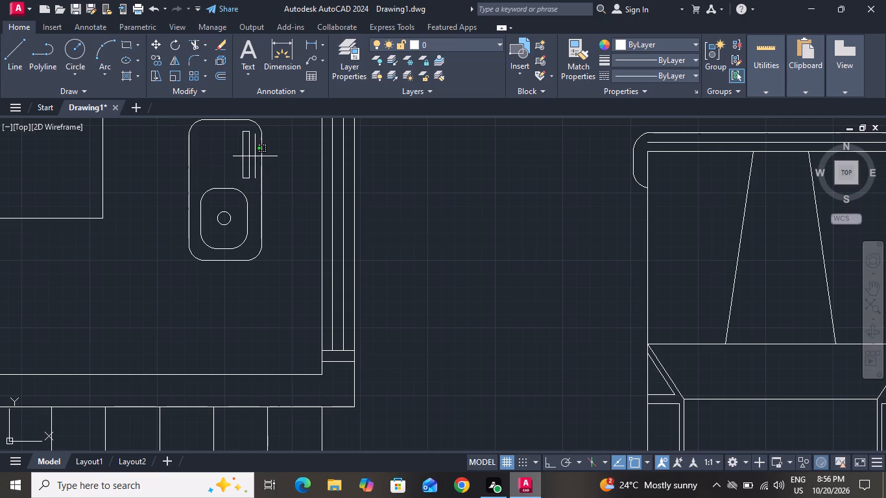
pyautogui.moveTo(255, 156); pyautogui.dragTo(232, 164)
pyautogui.click(232, 164)
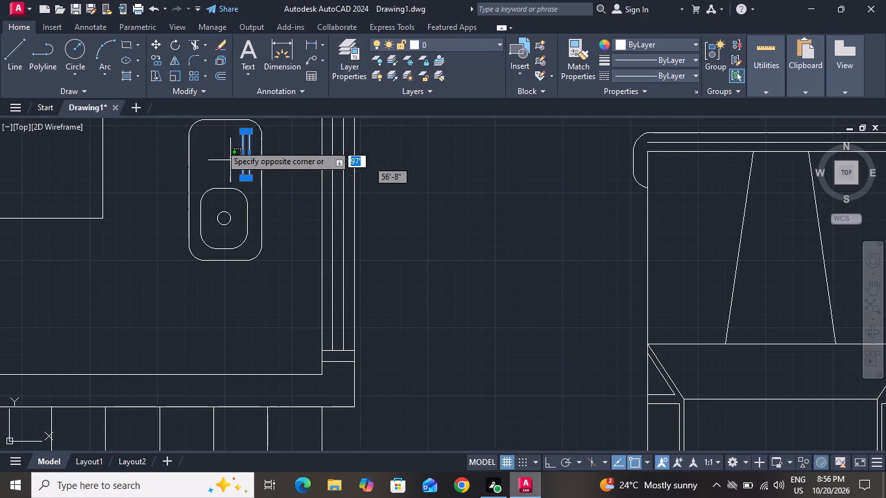
pyautogui.click(208, 126)
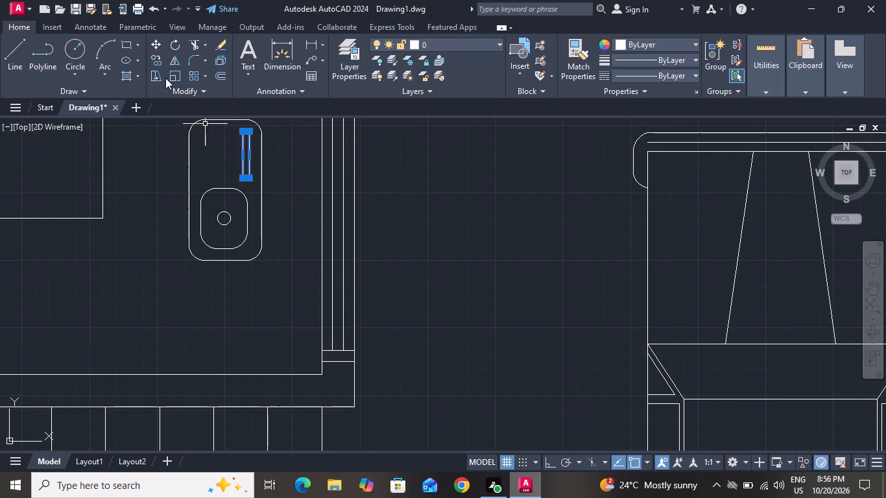
pyautogui.click(160, 60)
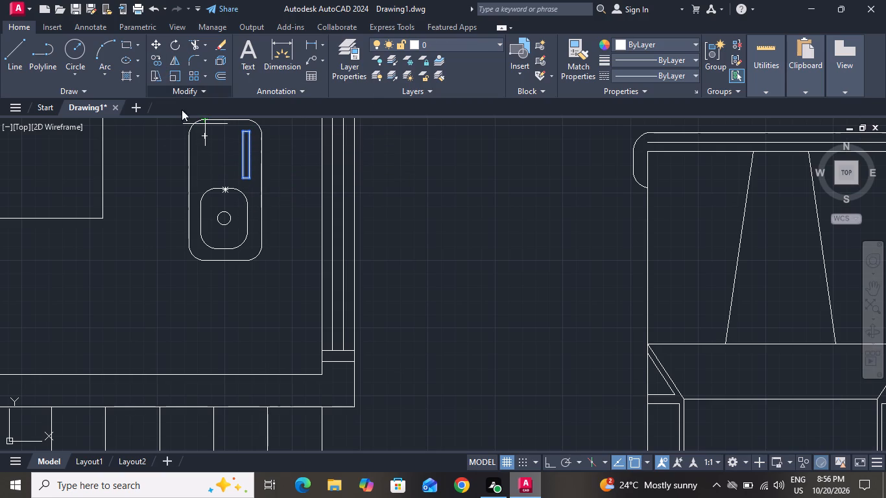
pyautogui.click(239, 179)
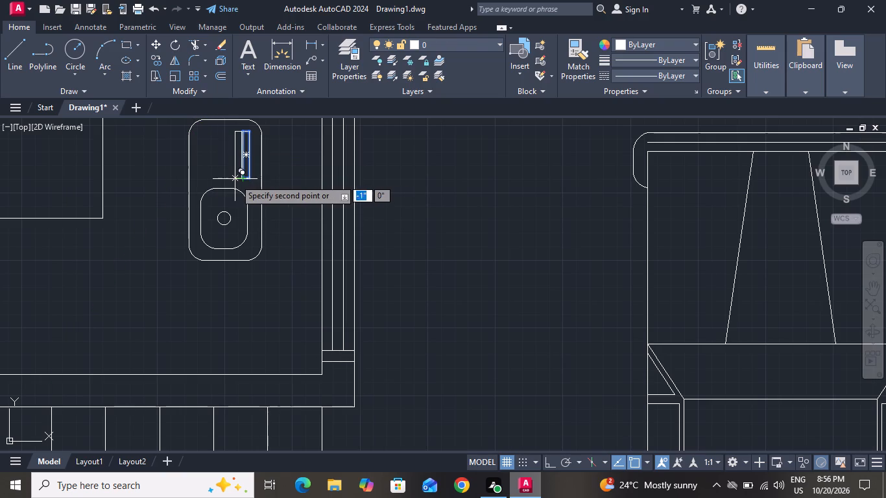
pyautogui.click(232, 178)
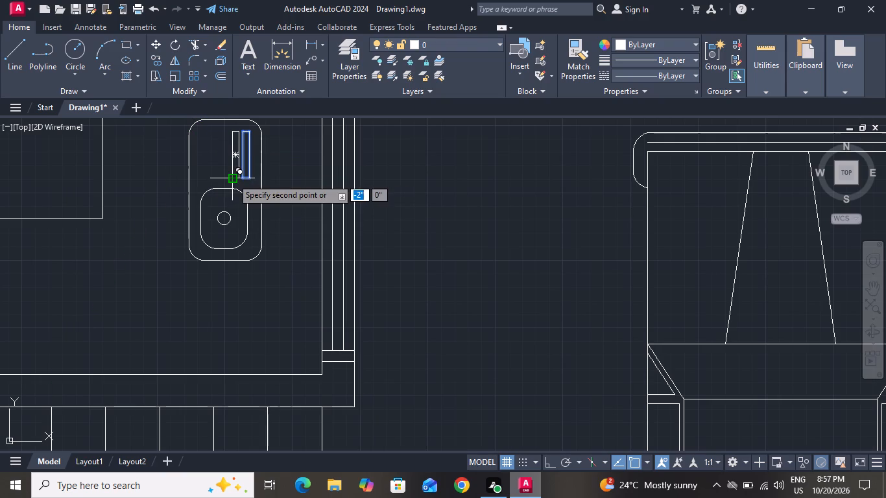
pyautogui.click(220, 178)
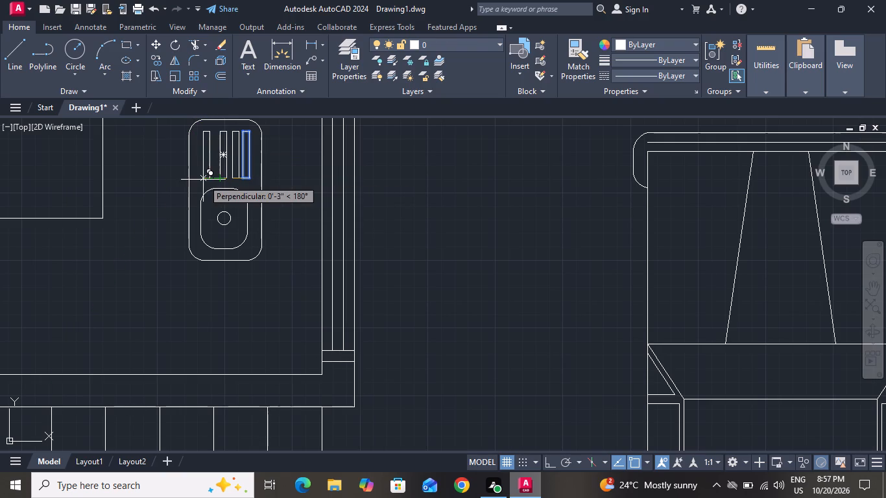
pyautogui.click(208, 178)
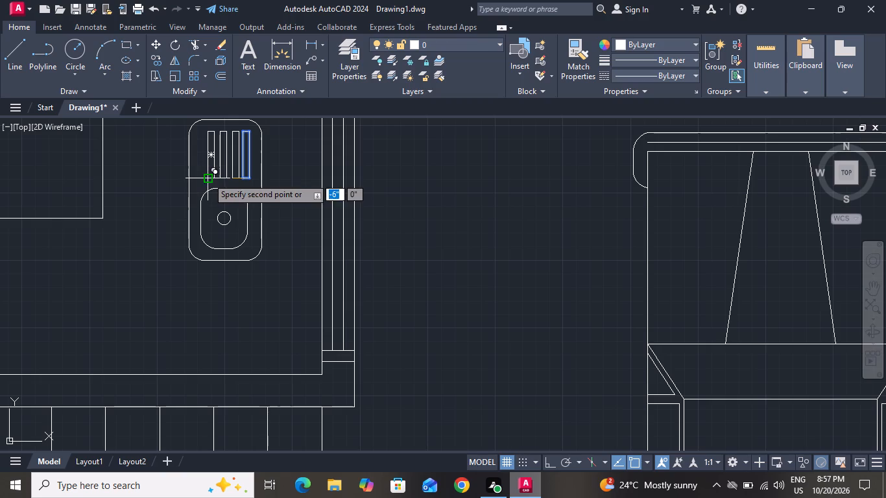
pyautogui.click(197, 176)
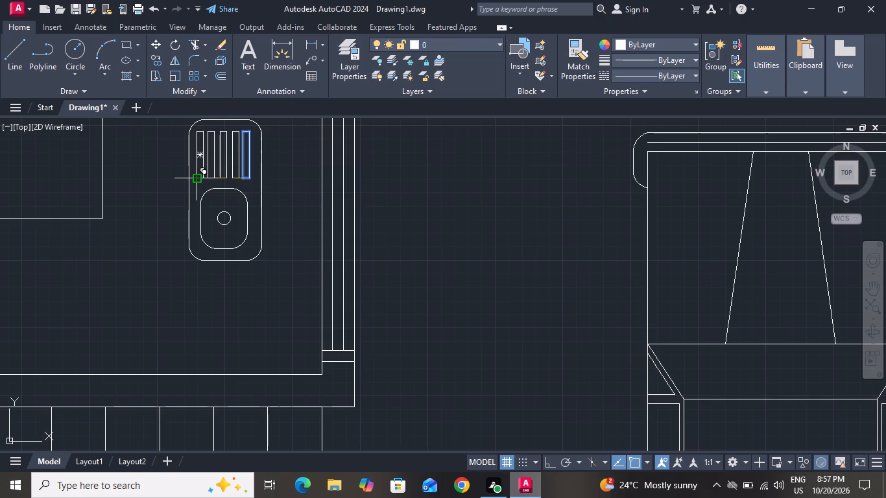
pyautogui.rightClick(197, 176)
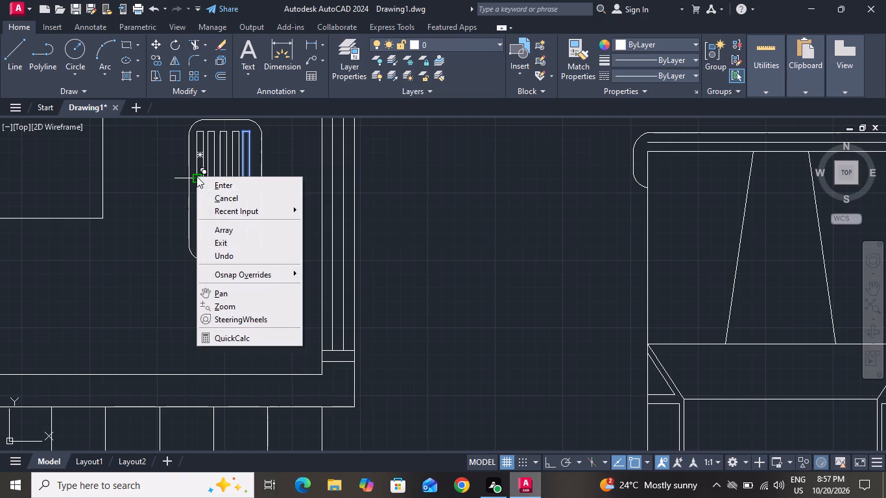
pyautogui.click(211, 197)
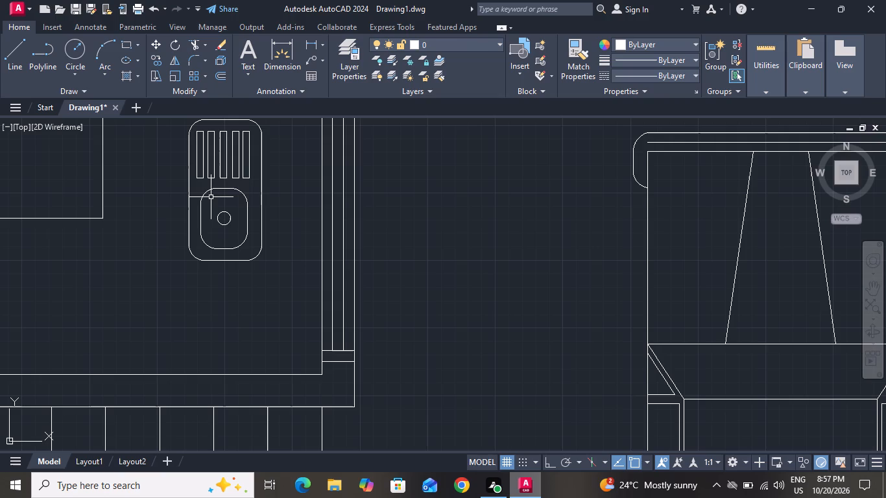
# Change the colour of the dining table and its six chairs on the second floor plan to Magenta.
pyautogui.keyDown('ctrl'); pyautogui.scroll(-2, 211, 197); pyautogui.keyUp('ctrl')
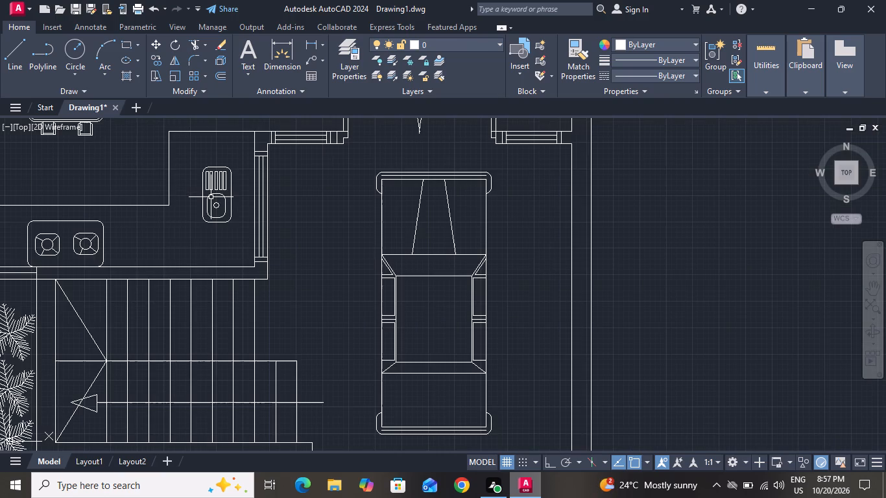
pyautogui.scroll(-2, 211, 197)
pyautogui.keyDown('ctrl'); pyautogui.scroll(2, 211, 197); pyautogui.keyUp('ctrl')
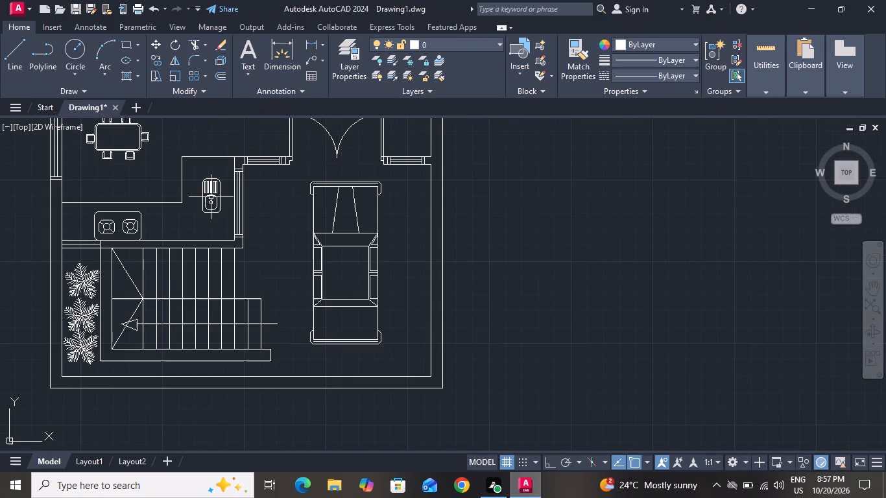
pyautogui.keyDown('ctrl'); pyautogui.scroll(4, 211, 197); pyautogui.keyUp('ctrl')
pyautogui.keyDown('ctrl'); pyautogui.scroll(-4, 211, 197); pyautogui.keyUp('ctrl')
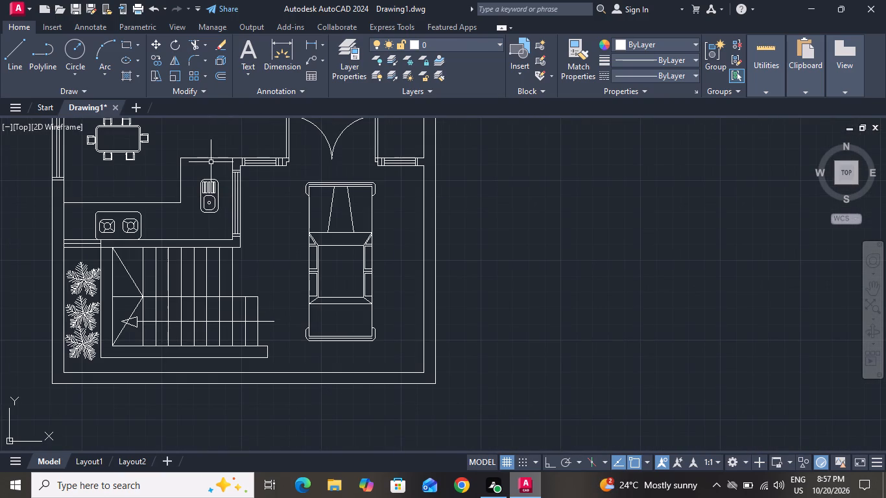
pyautogui.keyDown('ctrl'); pyautogui.scroll(1, 211, 161); pyautogui.keyUp('ctrl')
pyautogui.keyDown('ctrl'); pyautogui.scroll(-1, 210, 163); pyautogui.keyUp('ctrl')
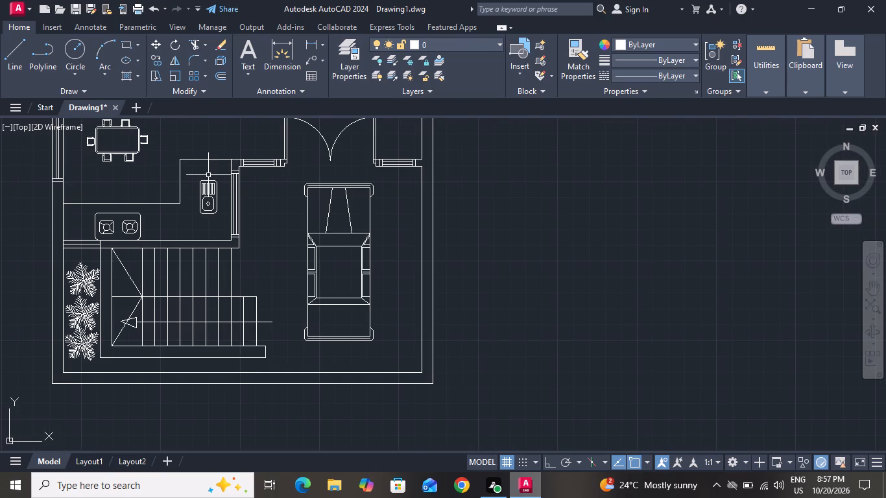
pyautogui.keyDown('ctrl'); pyautogui.scroll(-3, 208, 175); pyautogui.keyUp('ctrl')
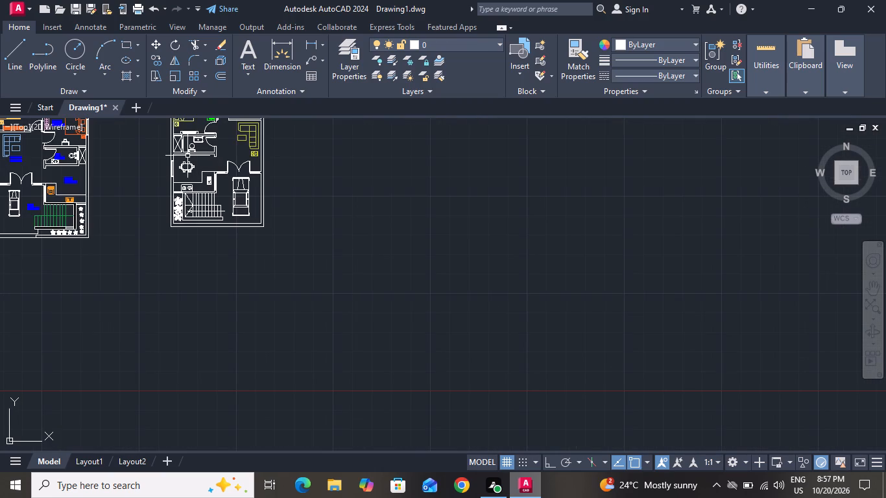
pyautogui.keyDown('ctrl'); pyautogui.scroll(6, 187, 155); pyautogui.keyUp('ctrl')
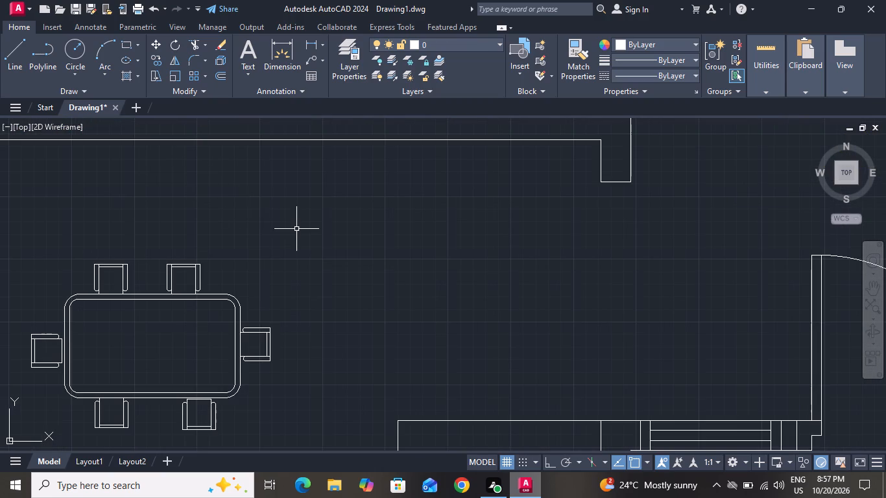
pyautogui.moveTo(298, 229); pyautogui.dragTo(130, 361)
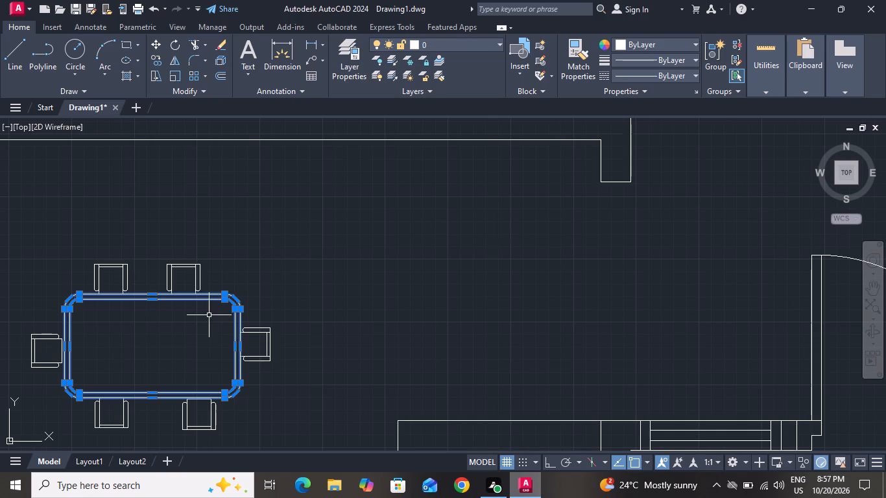
pyautogui.click(303, 230)
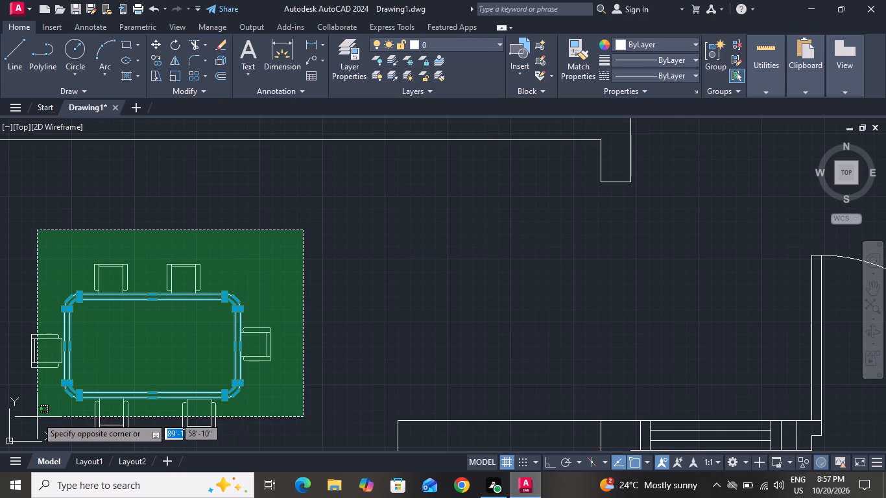
pyautogui.click(23, 435)
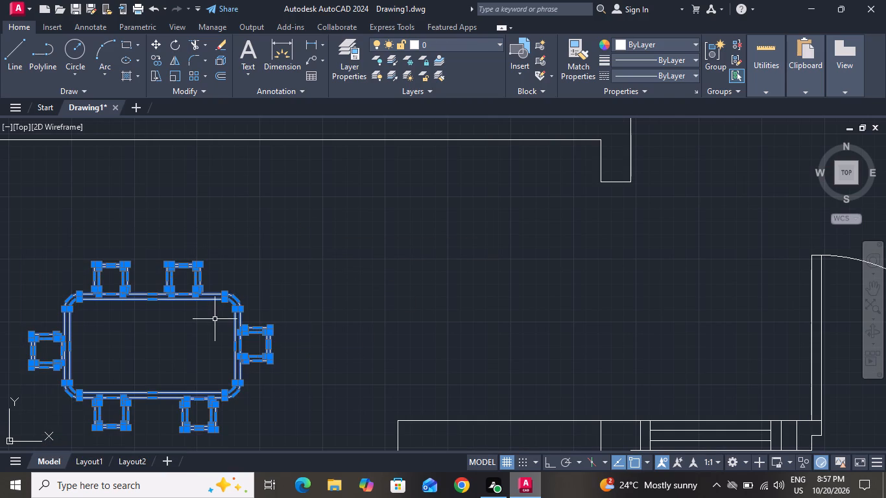
pyautogui.click(667, 39)
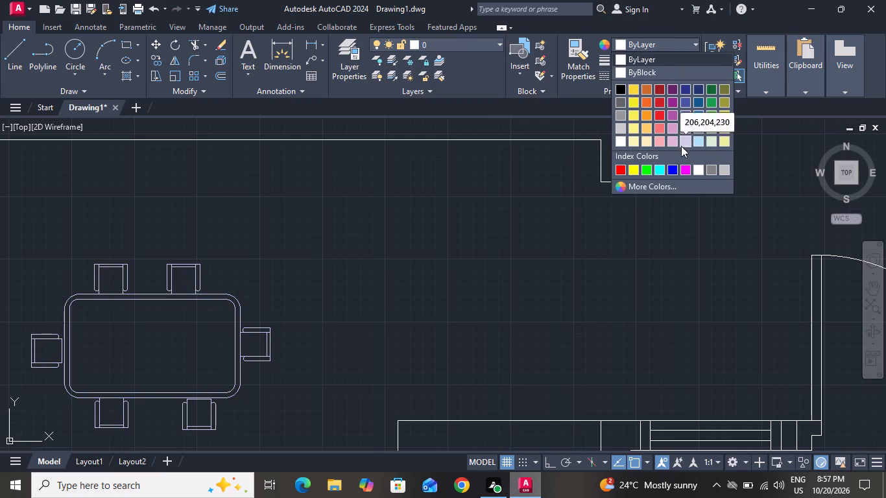
pyautogui.click(686, 169)
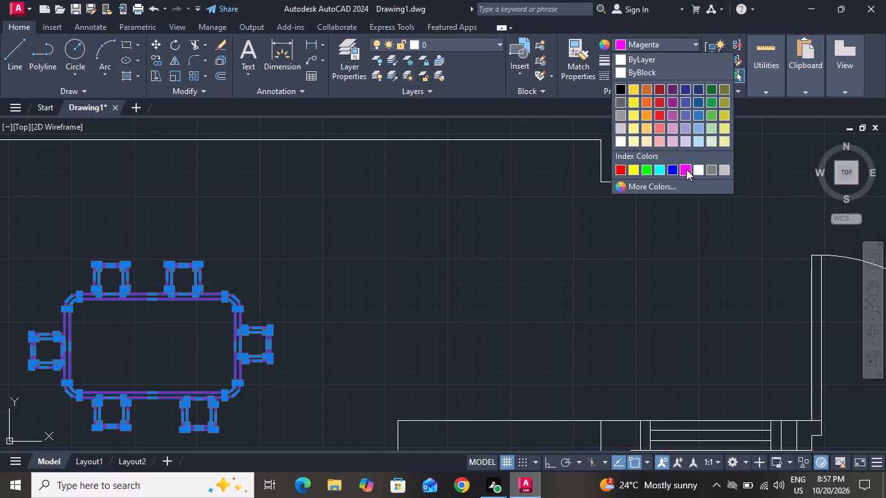
pyautogui.press('Escape')
# Hatch the ground floor plan's north and east exterior walls, with the connected walls around the upper toilet and shaft, in solid black (0,0,0).
pyautogui.keyDown('ctrl'); pyautogui.scroll(-3, 392, 178); pyautogui.keyUp('ctrl')
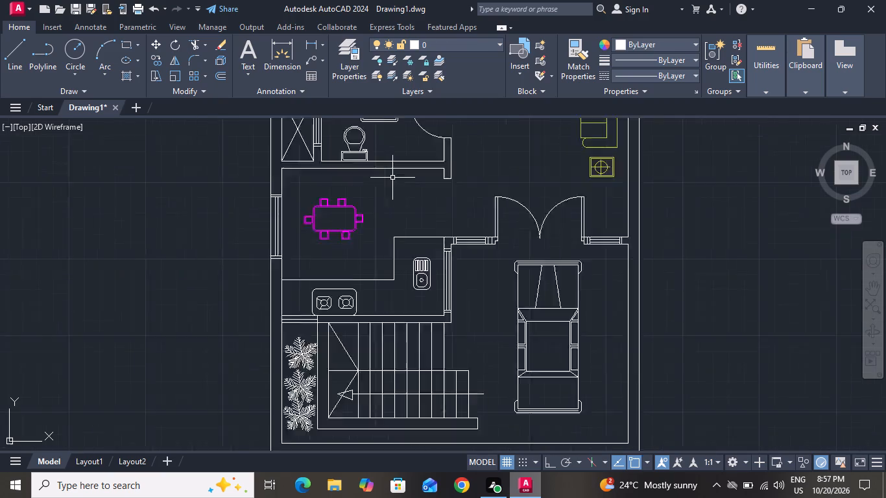
pyautogui.keyDown('ctrl'); pyautogui.scroll(-2, 392, 178); pyautogui.keyUp('ctrl')
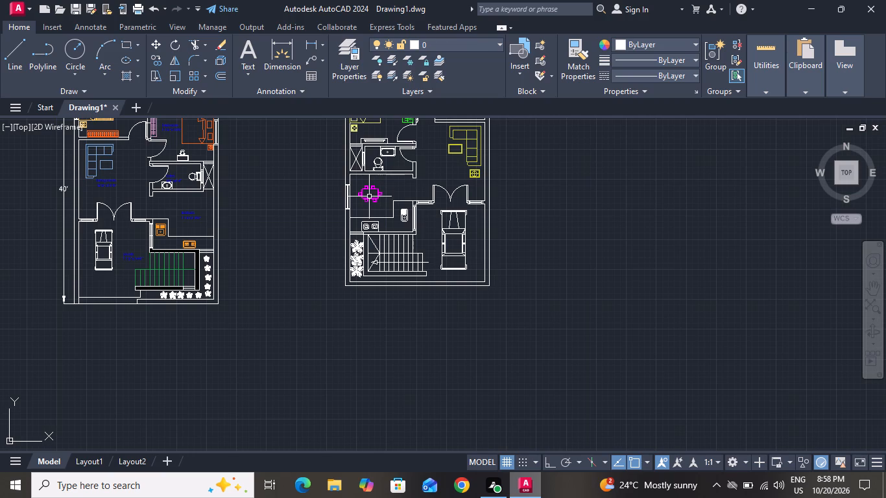
pyautogui.keyDown('ctrl'); pyautogui.scroll(1, 369, 196); pyautogui.keyUp('ctrl')
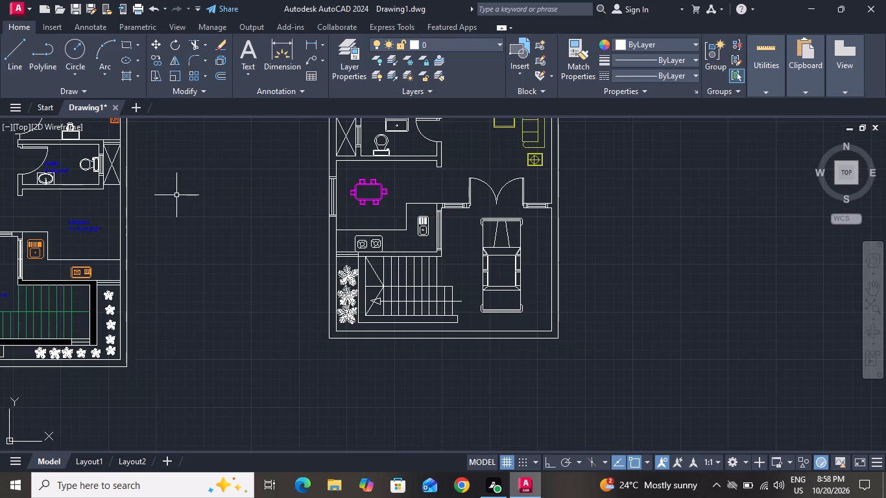
pyautogui.keyDown('ctrl'); pyautogui.scroll(-3, 174, 195); pyautogui.keyUp('ctrl')
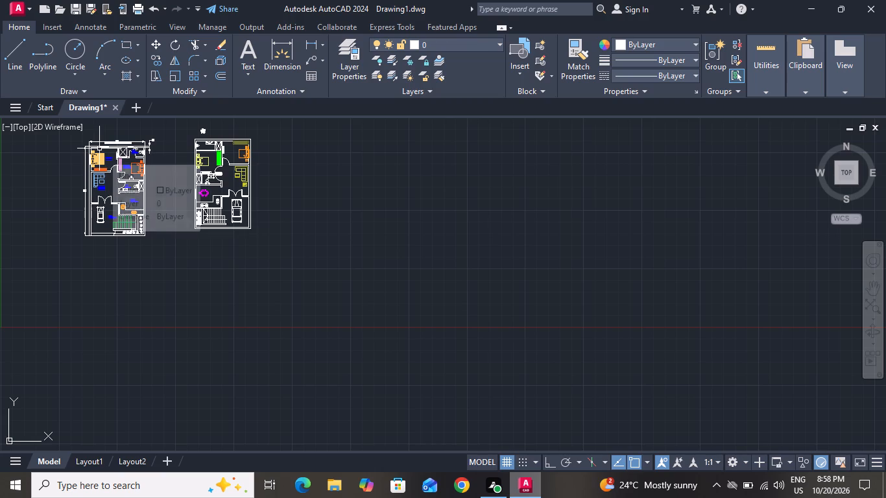
pyautogui.keyDown('ctrl'); pyautogui.scroll(6, 99, 148); pyautogui.keyUp('ctrl')
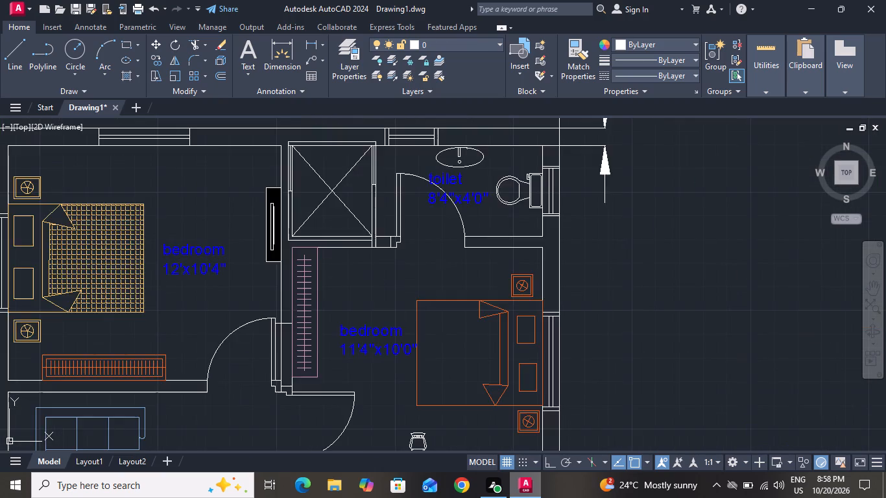
pyautogui.keyDown('ctrl'); pyautogui.scroll(-3, 99, 148); pyautogui.keyUp('ctrl')
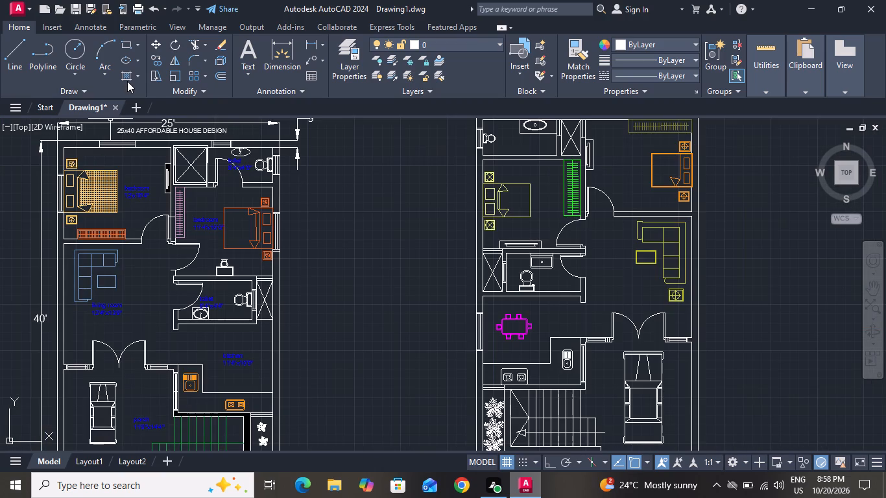
pyautogui.click(127, 81)
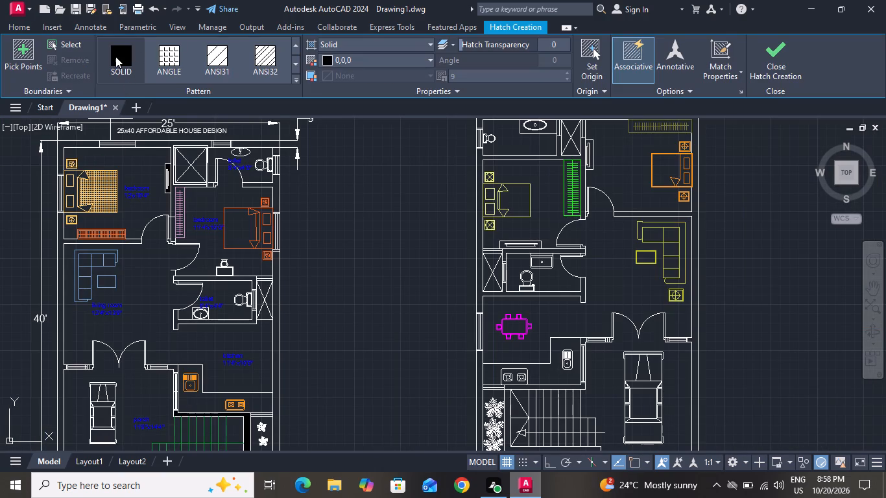
pyautogui.click(115, 56)
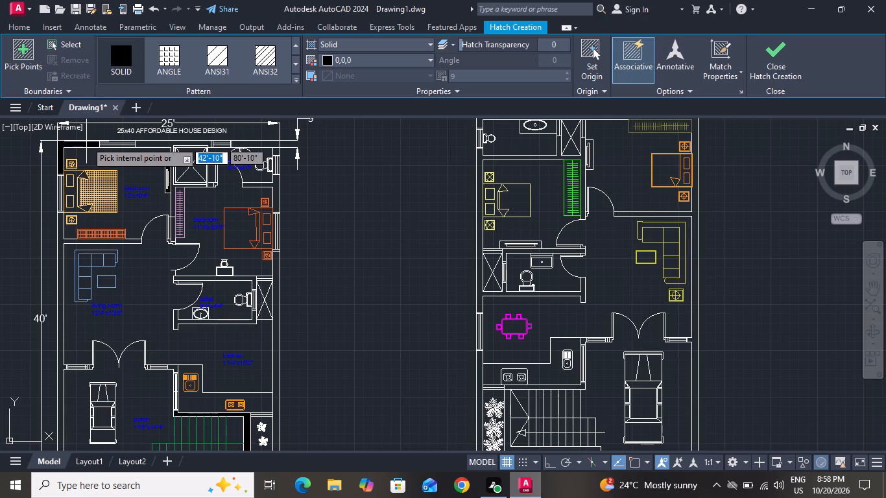
pyautogui.click(86, 141)
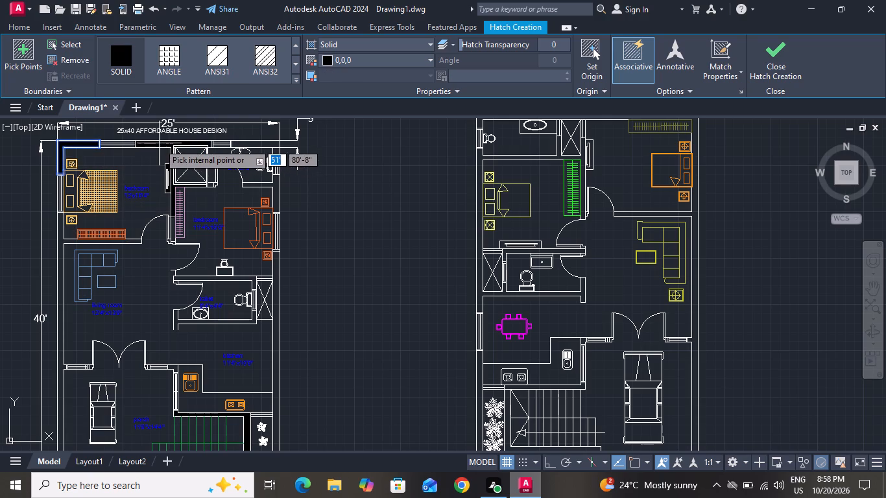
pyautogui.click(159, 143)
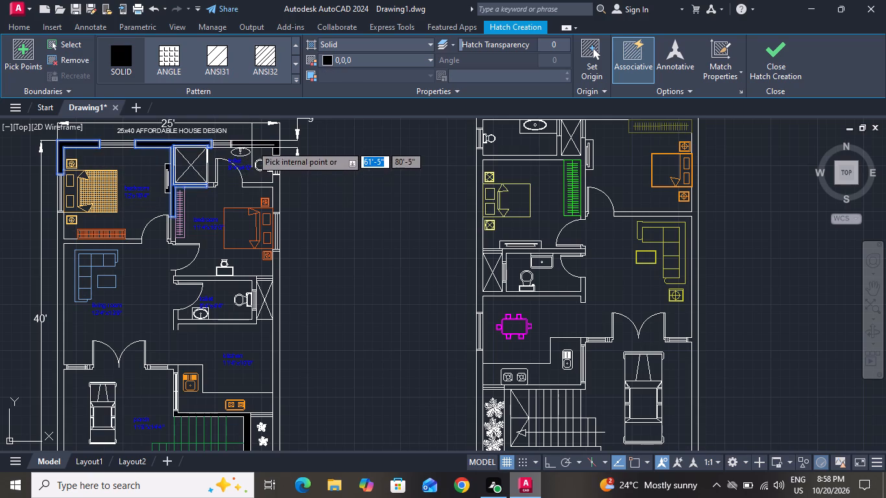
pyautogui.click(252, 145)
pyautogui.click(278, 206)
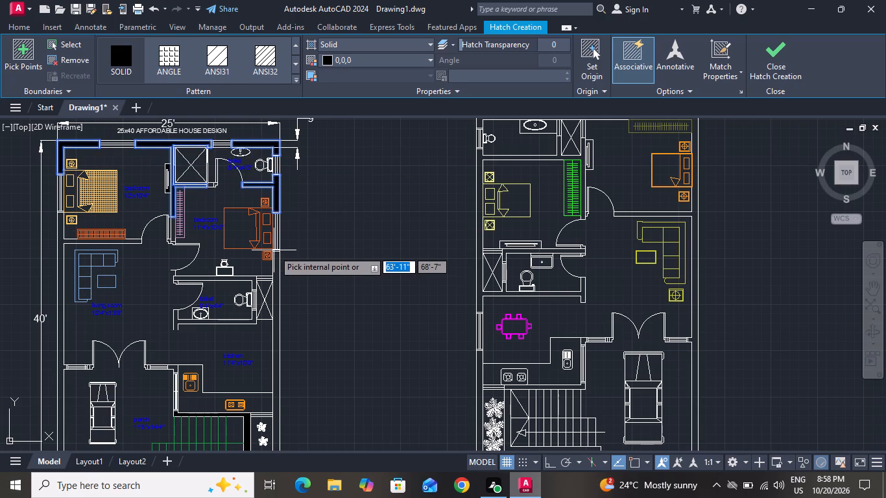
pyautogui.click(276, 266)
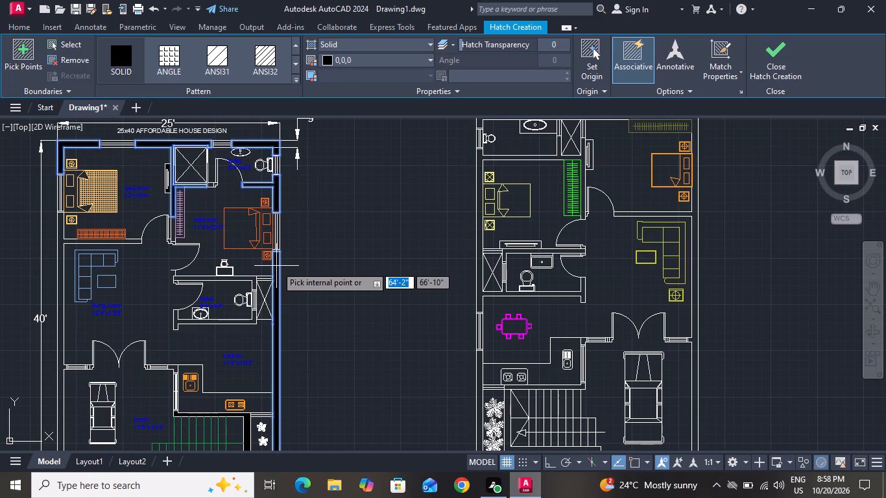
# Add solid black hatch to the lower toilet's walls, the west exterior wall and the short wall beside the upper toilet door.
pyautogui.click(222, 279)
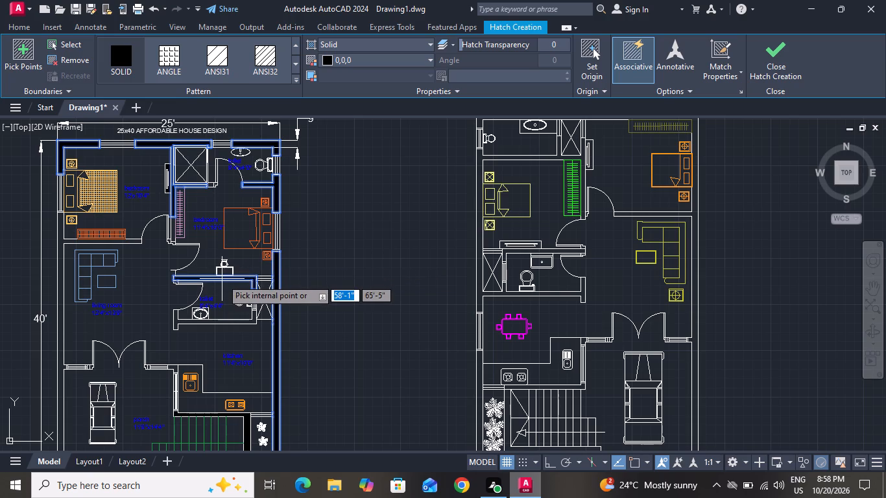
pyautogui.click(212, 323)
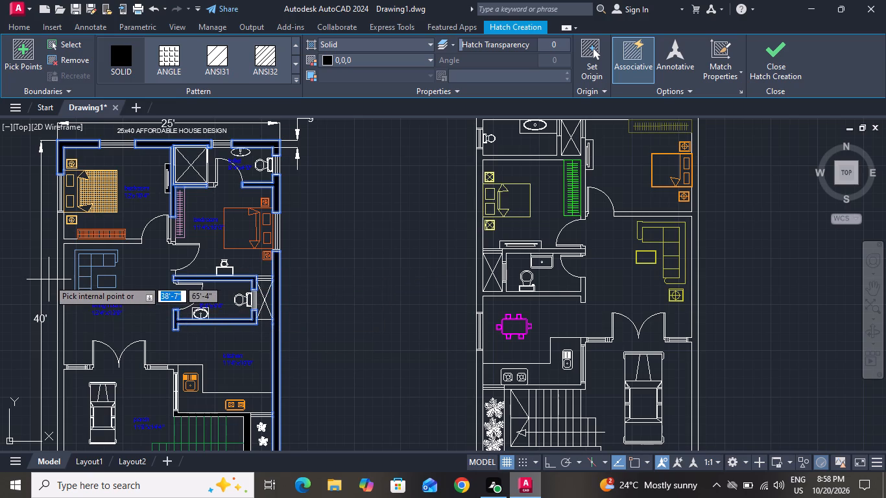
pyautogui.click(58, 277)
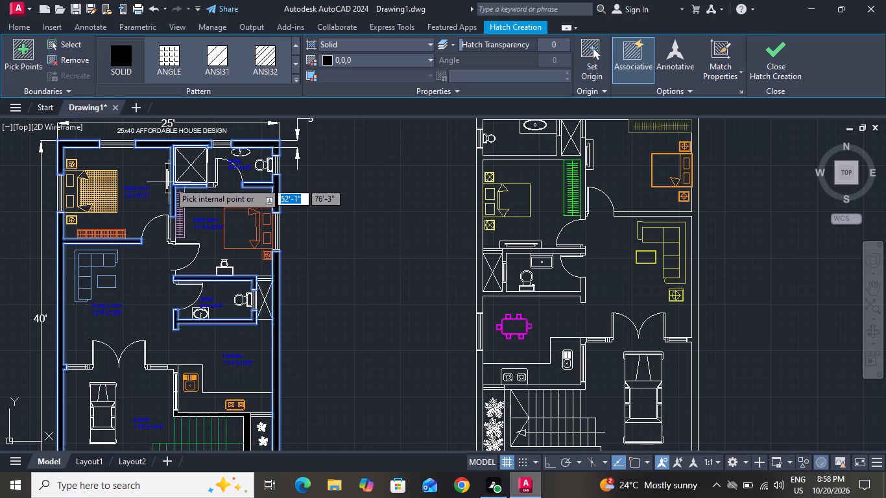
pyautogui.click(212, 186)
# Add solid black hatch to the wall pieces beside the porch double door and at the kitchen corner on the ground floor.
pyautogui.keyDown('ctrl'); pyautogui.scroll(-2, 206, 344); pyautogui.keyUp('ctrl')
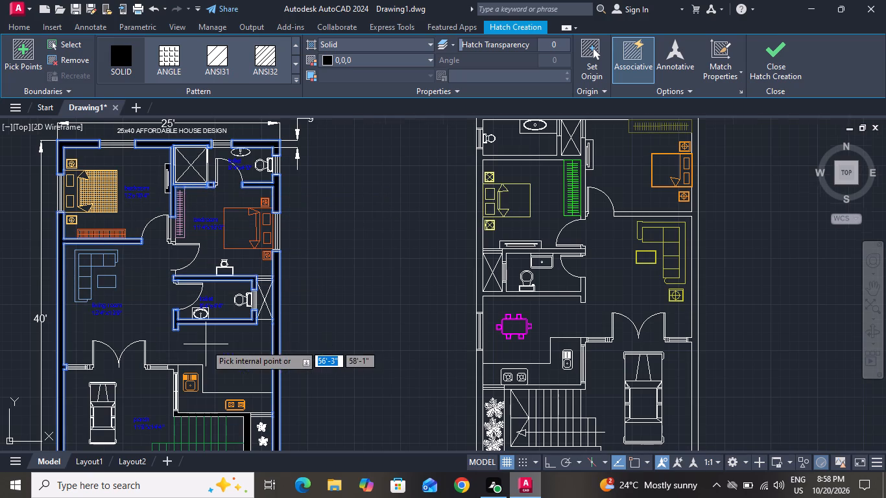
pyautogui.keyDown('ctrl'); pyautogui.scroll(-2, 206, 344); pyautogui.keyUp('ctrl')
pyautogui.keyDown('ctrl'); pyautogui.scroll(2, 147, 414); pyautogui.keyUp('ctrl')
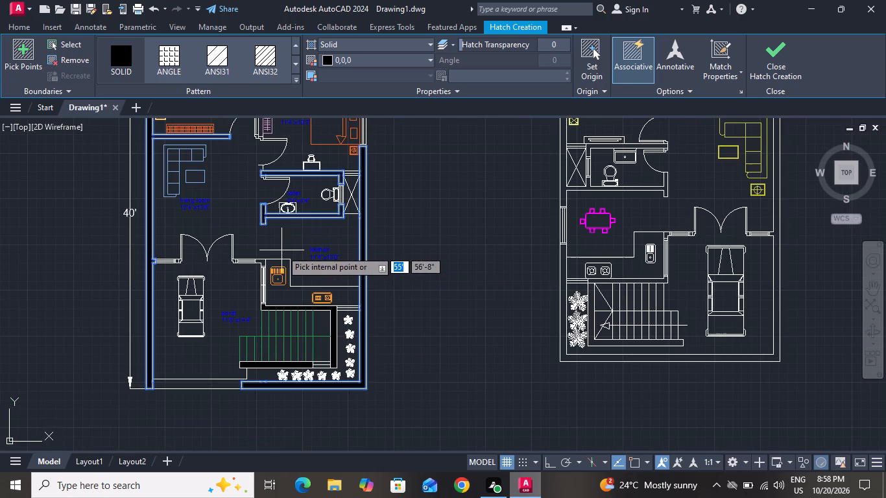
pyautogui.click(263, 261)
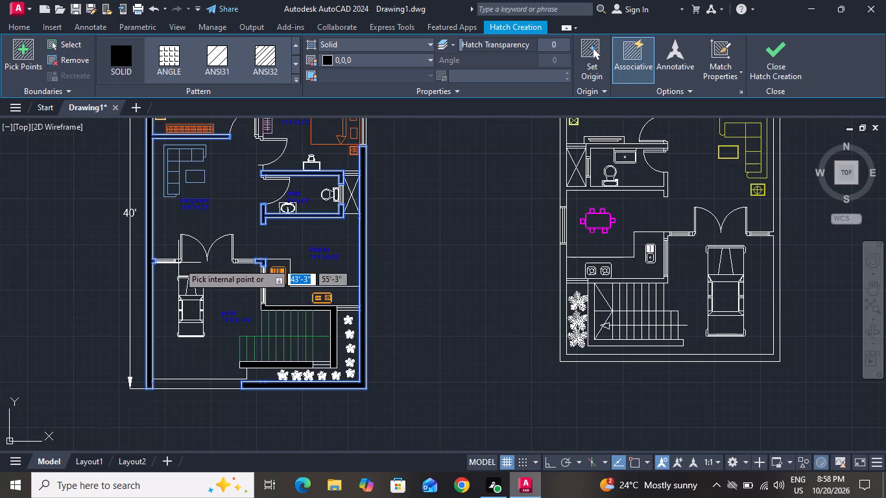
pyautogui.keyDown('ctrl'); pyautogui.scroll(3, 202, 259); pyautogui.keyUp('ctrl')
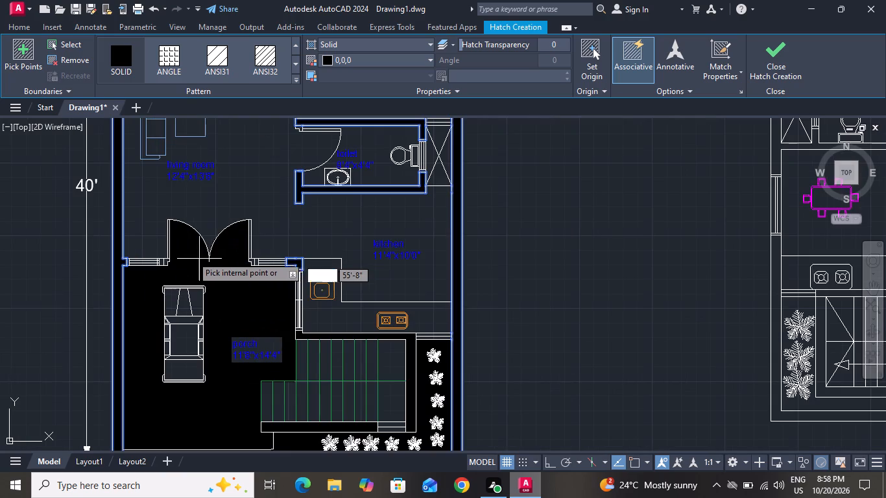
pyautogui.click(164, 259)
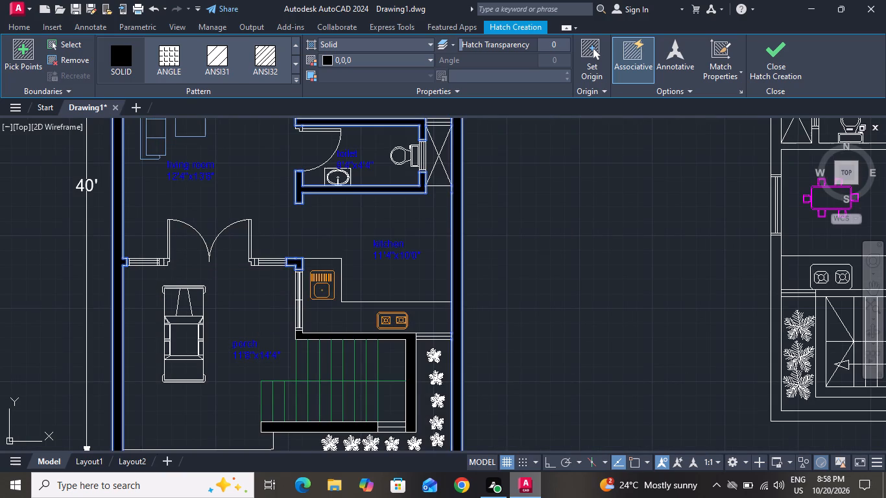
pyautogui.click(256, 262)
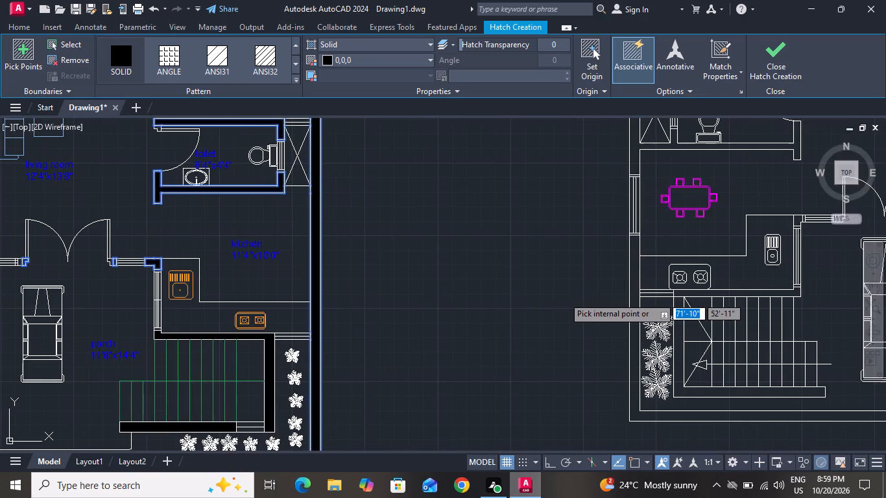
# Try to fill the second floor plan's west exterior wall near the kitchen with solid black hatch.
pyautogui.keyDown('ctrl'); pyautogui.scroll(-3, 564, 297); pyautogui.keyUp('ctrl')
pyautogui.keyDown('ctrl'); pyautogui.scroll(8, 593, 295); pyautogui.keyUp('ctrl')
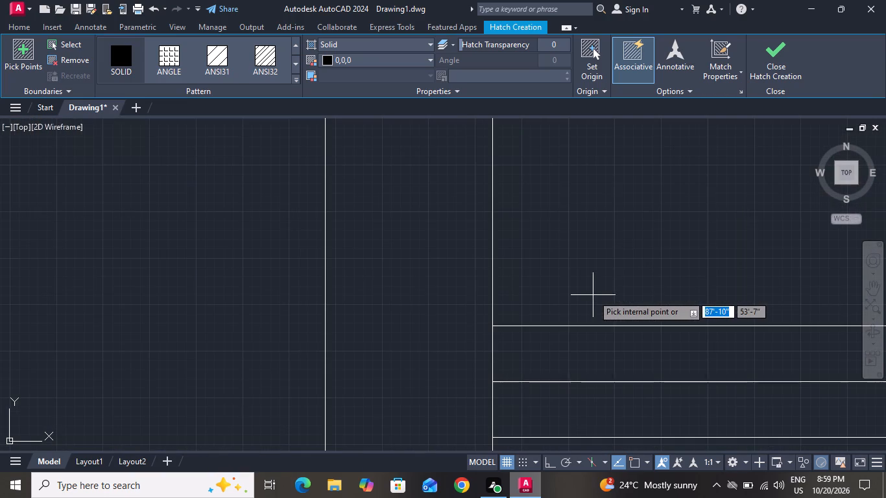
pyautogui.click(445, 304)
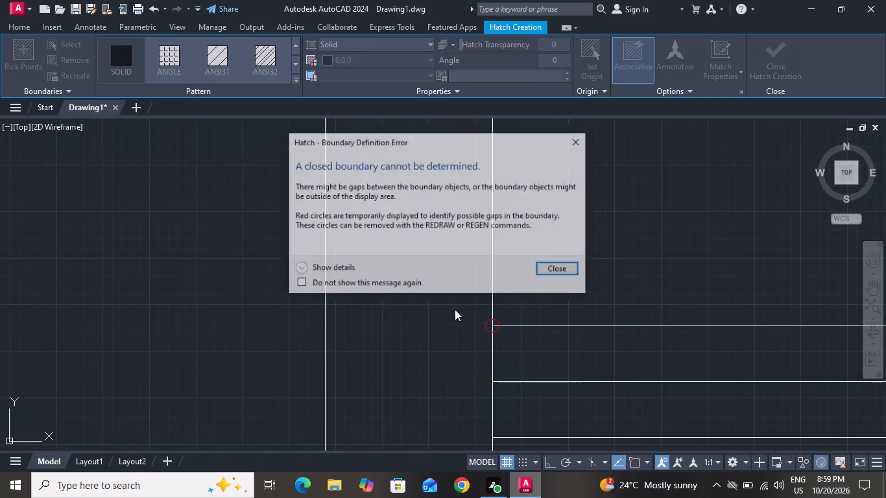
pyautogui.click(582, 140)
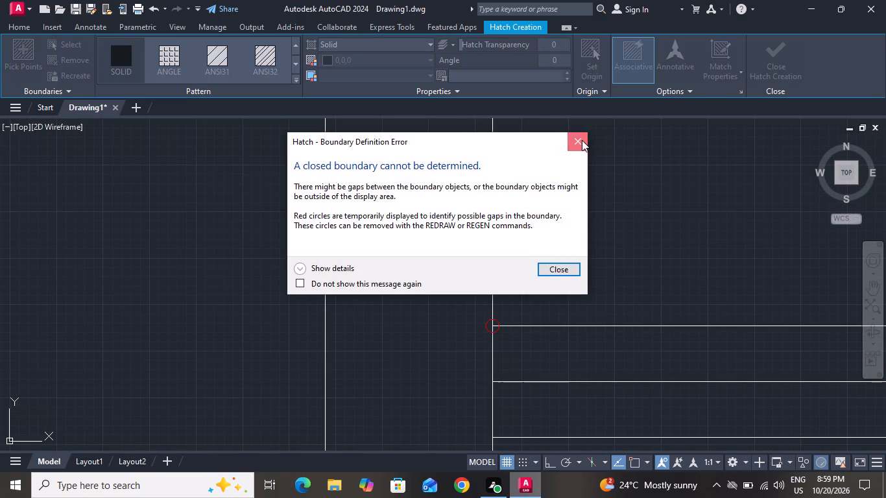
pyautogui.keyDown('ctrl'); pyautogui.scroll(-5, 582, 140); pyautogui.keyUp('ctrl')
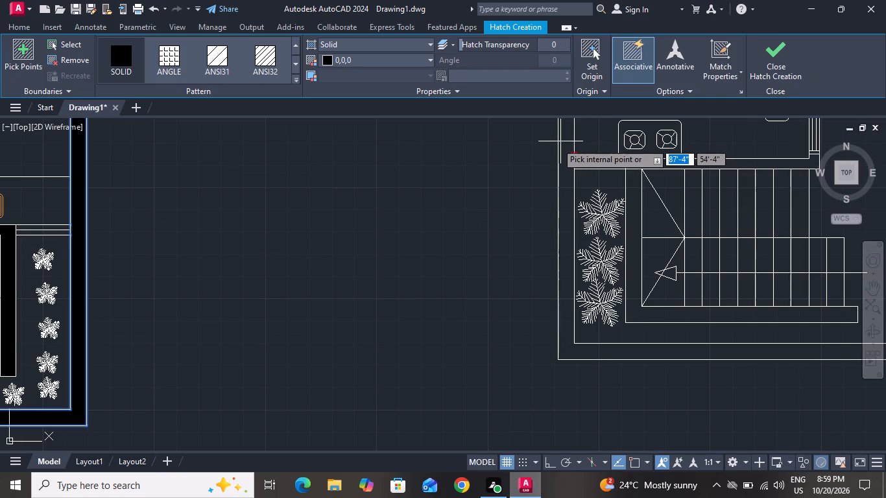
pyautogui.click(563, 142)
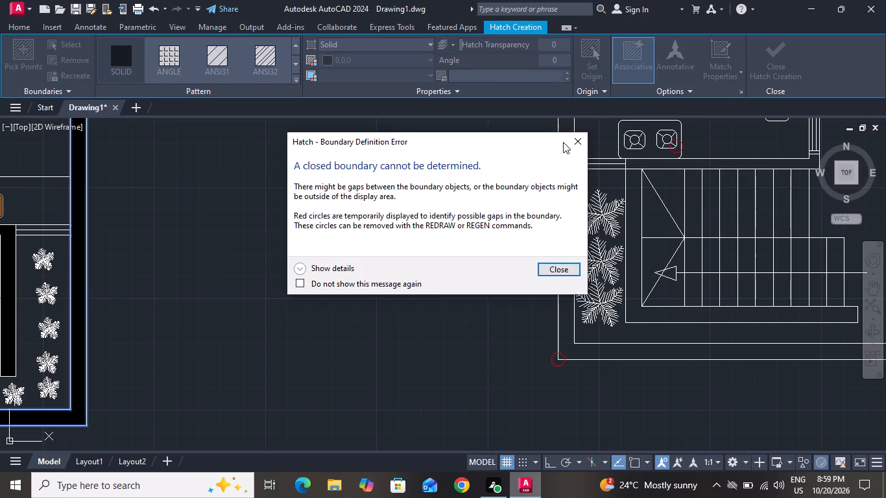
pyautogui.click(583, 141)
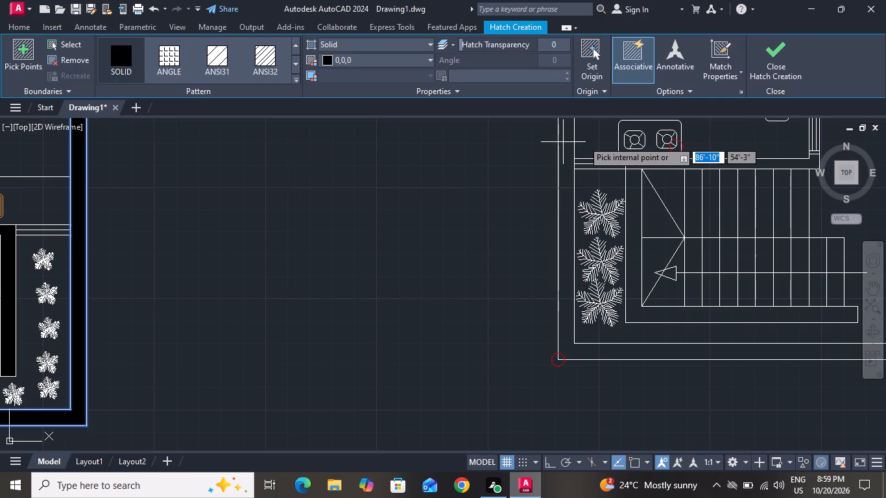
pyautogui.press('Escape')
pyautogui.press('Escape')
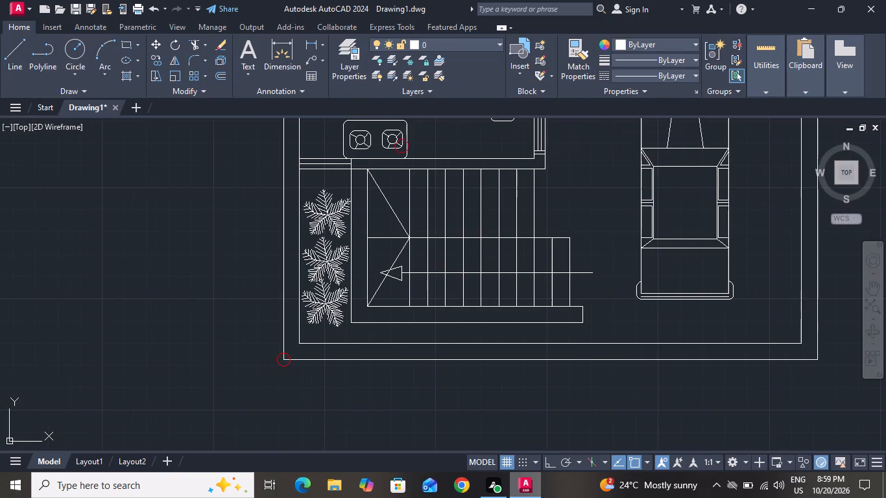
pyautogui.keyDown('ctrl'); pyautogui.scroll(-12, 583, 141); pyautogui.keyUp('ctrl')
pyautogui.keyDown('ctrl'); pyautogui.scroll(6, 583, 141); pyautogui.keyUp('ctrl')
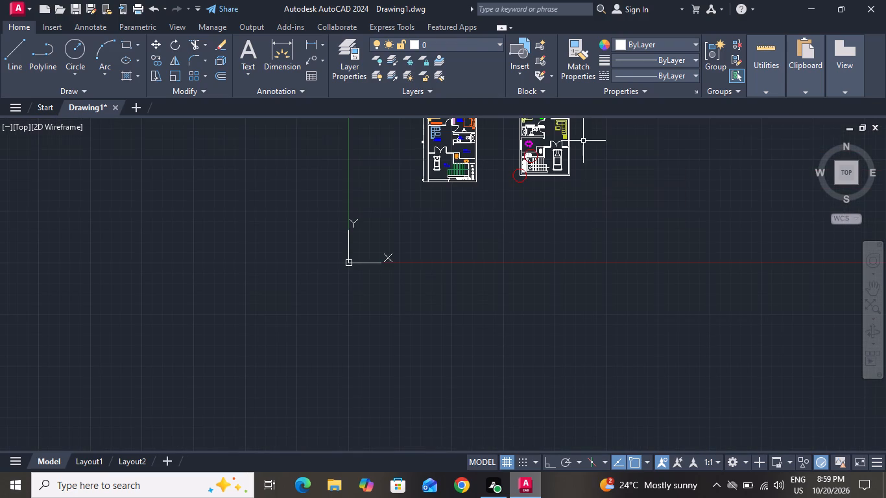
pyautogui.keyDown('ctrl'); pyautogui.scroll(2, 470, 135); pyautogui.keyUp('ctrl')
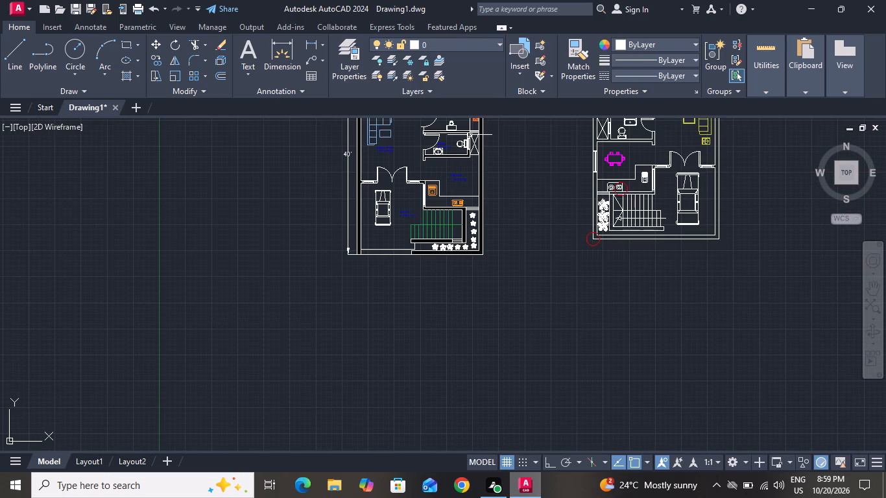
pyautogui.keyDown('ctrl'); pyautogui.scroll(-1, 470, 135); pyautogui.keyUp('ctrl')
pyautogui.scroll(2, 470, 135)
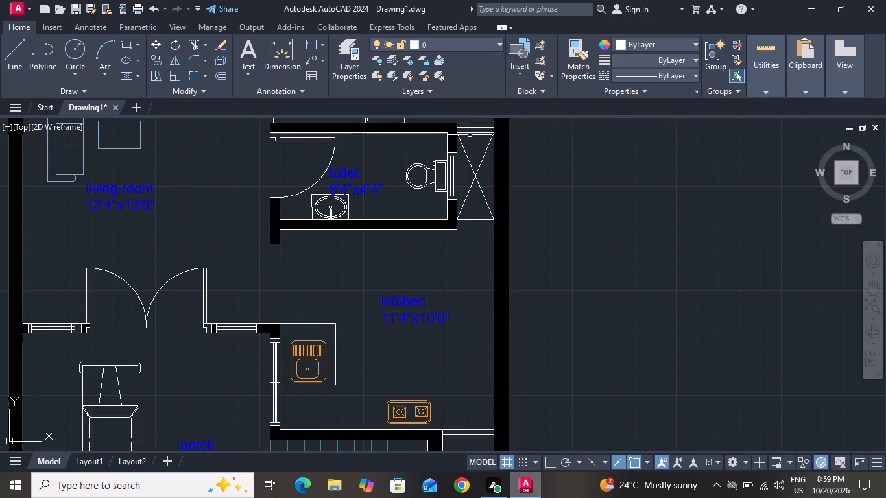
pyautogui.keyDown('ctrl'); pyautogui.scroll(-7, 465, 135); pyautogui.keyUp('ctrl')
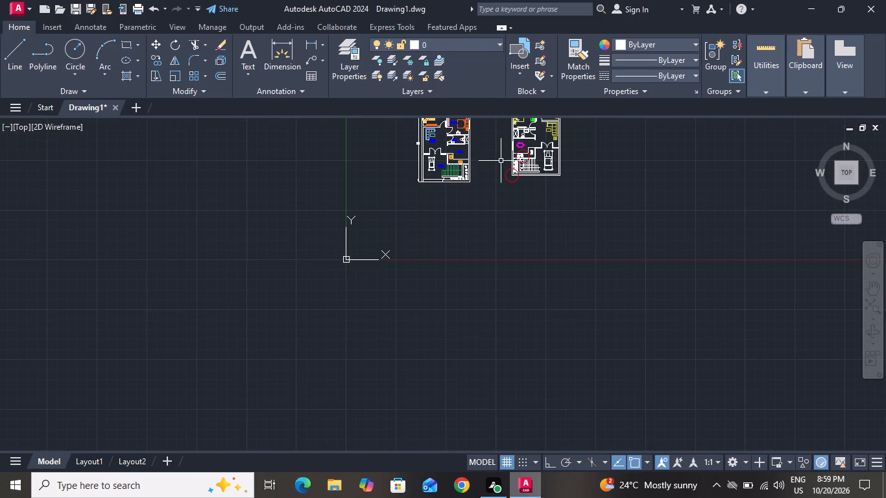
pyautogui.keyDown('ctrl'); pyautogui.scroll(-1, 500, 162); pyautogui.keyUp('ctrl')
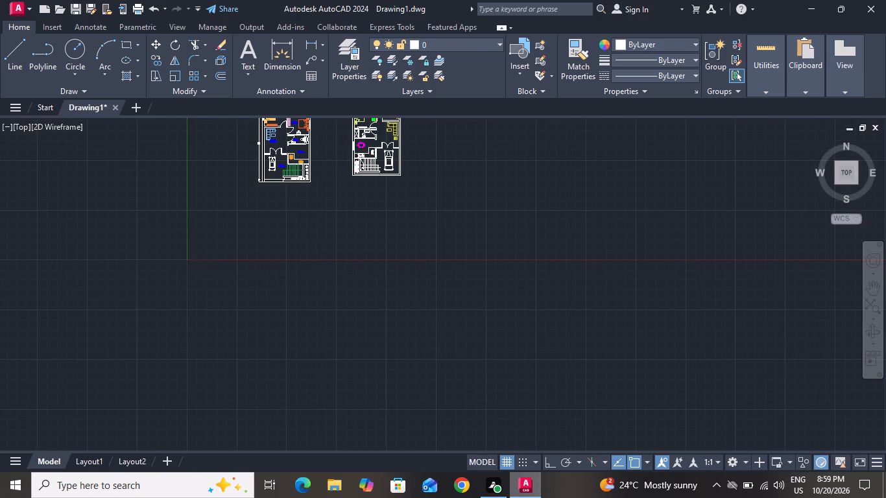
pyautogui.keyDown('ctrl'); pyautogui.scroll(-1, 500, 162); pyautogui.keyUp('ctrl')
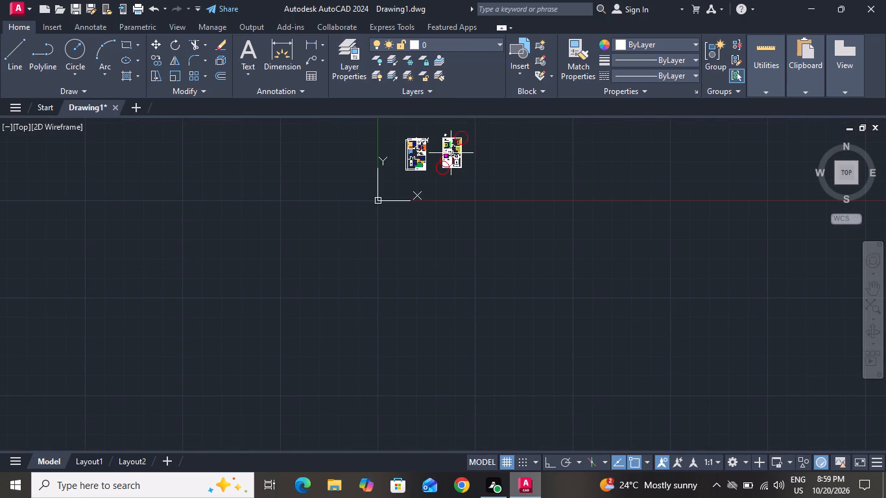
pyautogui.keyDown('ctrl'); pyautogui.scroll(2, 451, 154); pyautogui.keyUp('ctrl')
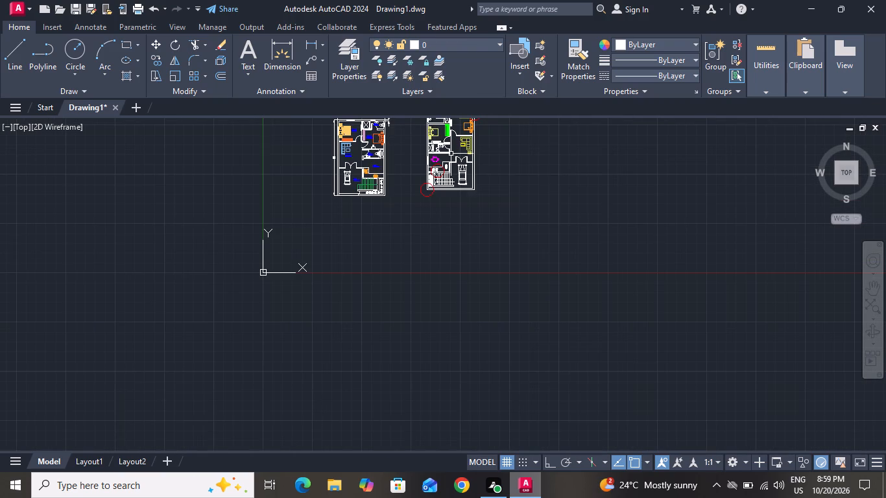
# Hatch the second floor plan's exterior walls and the walls connected to them around the bedrooms and toilets in solid black (0,0,0).
pyautogui.keyDown('ctrl'); pyautogui.scroll(-2, 453, 160); pyautogui.keyUp('ctrl')
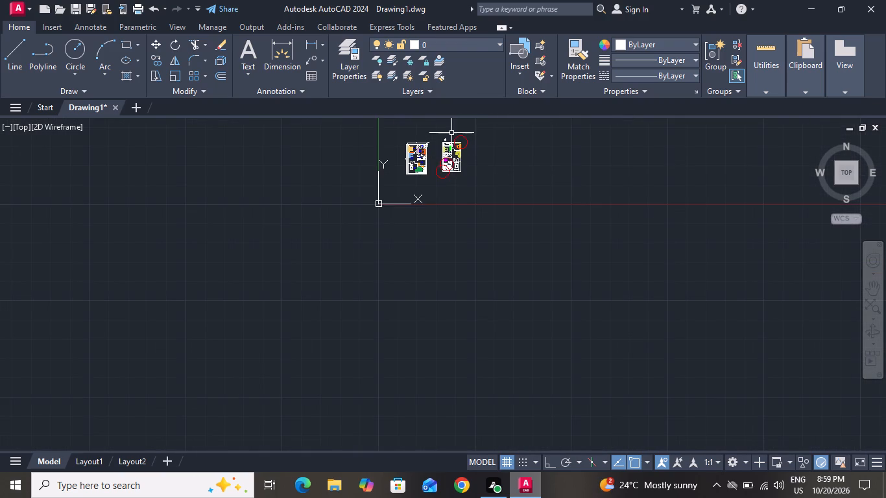
pyautogui.keyDown('ctrl'); pyautogui.scroll(4, 451, 132); pyautogui.keyUp('ctrl')
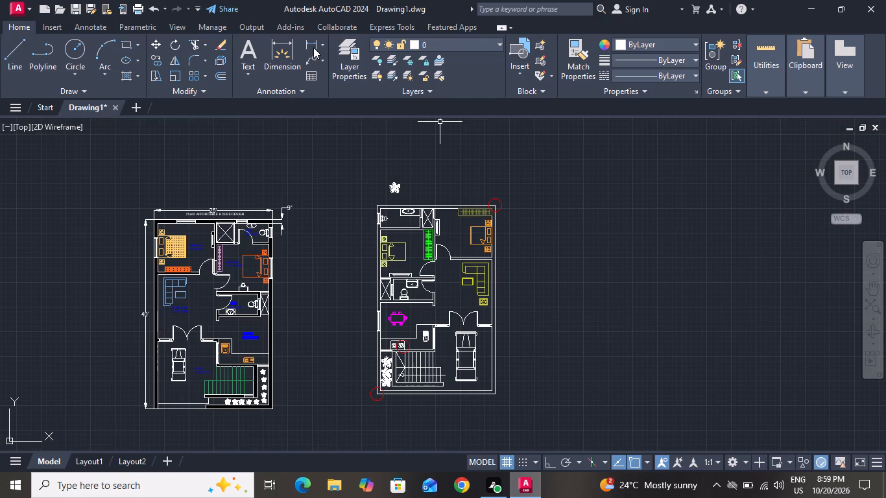
pyautogui.click(128, 71)
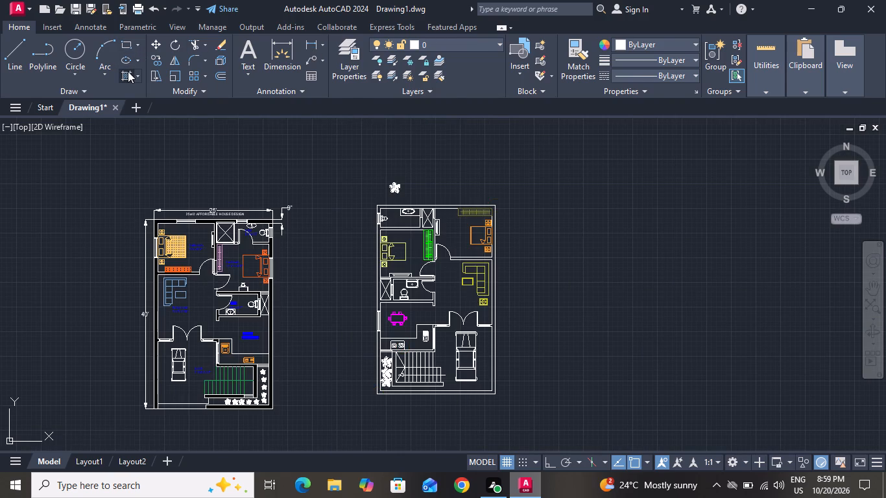
pyautogui.click(127, 54)
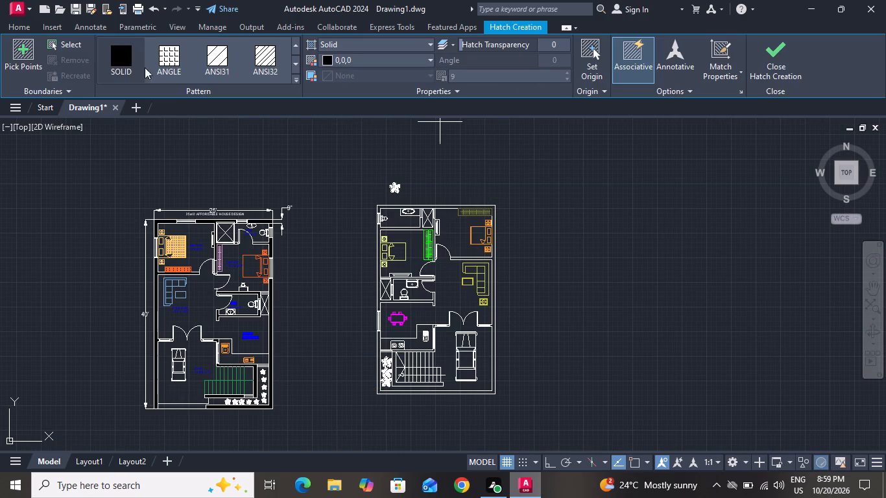
pyautogui.click(433, 207)
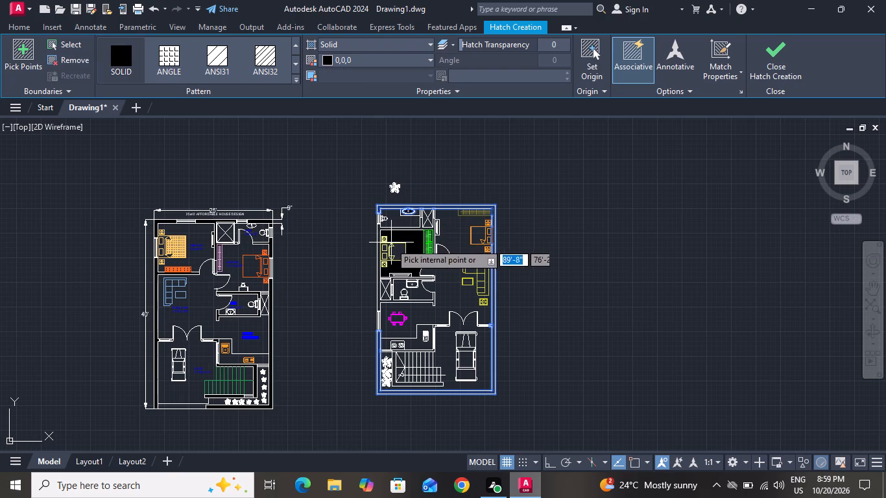
pyautogui.click(380, 243)
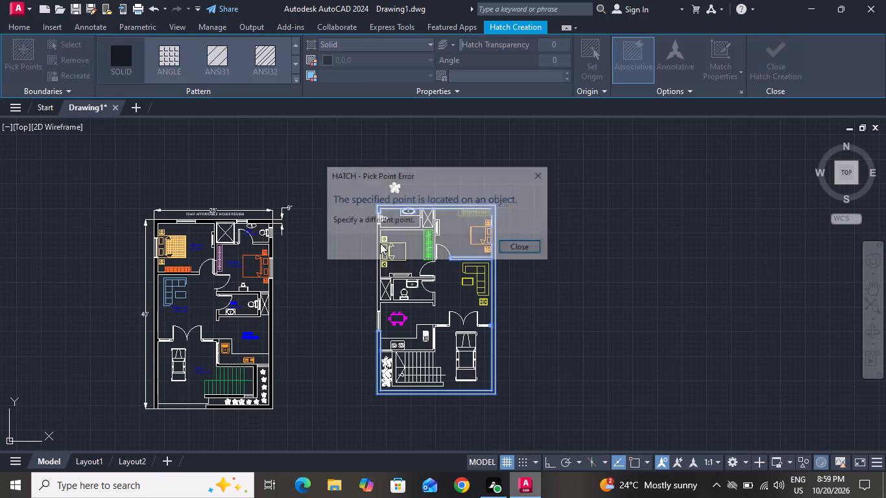
pyautogui.click(537, 169)
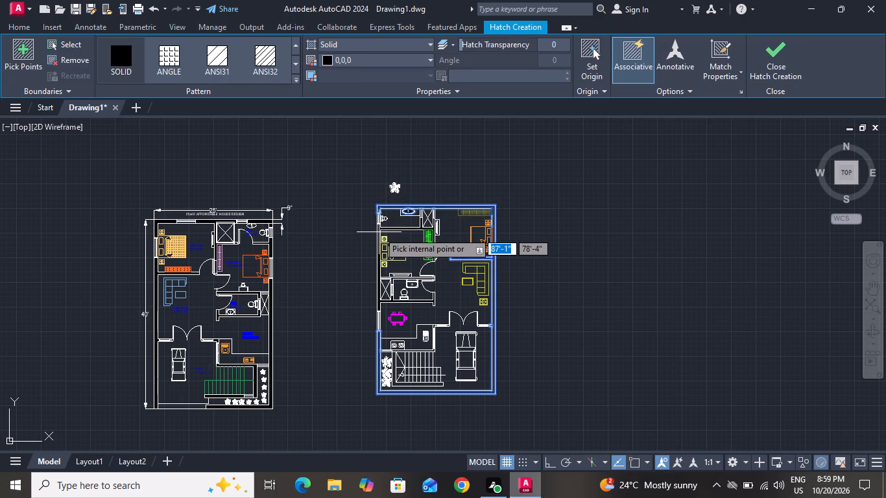
pyautogui.click(379, 232)
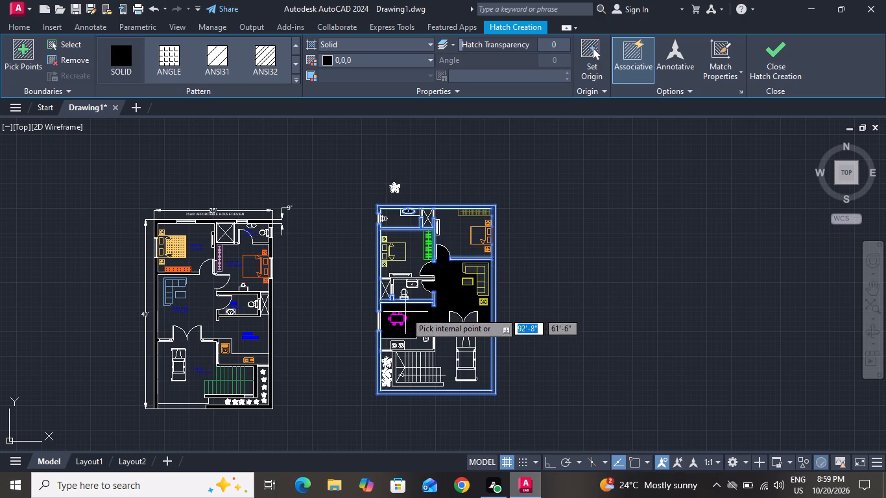
# Add solid black hatch to the wall between kitchen and staircase and to the short wall along the staircase's lower side.
pyautogui.click(413, 351)
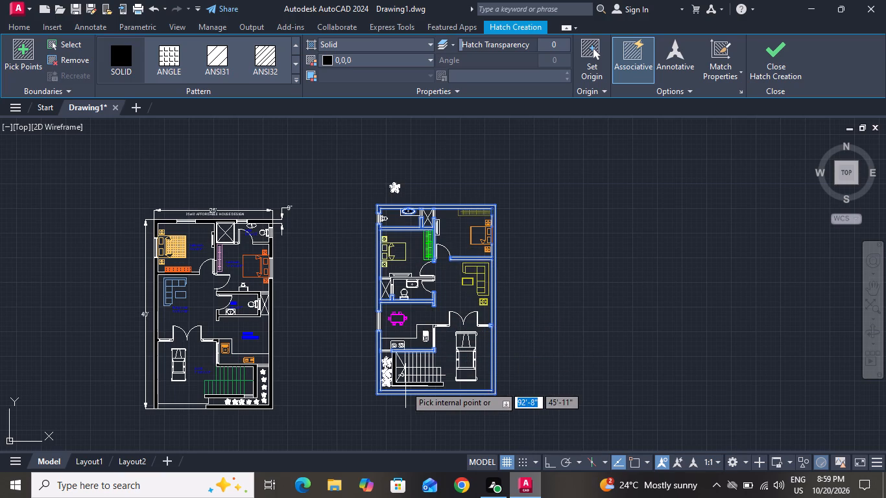
pyautogui.click(405, 386)
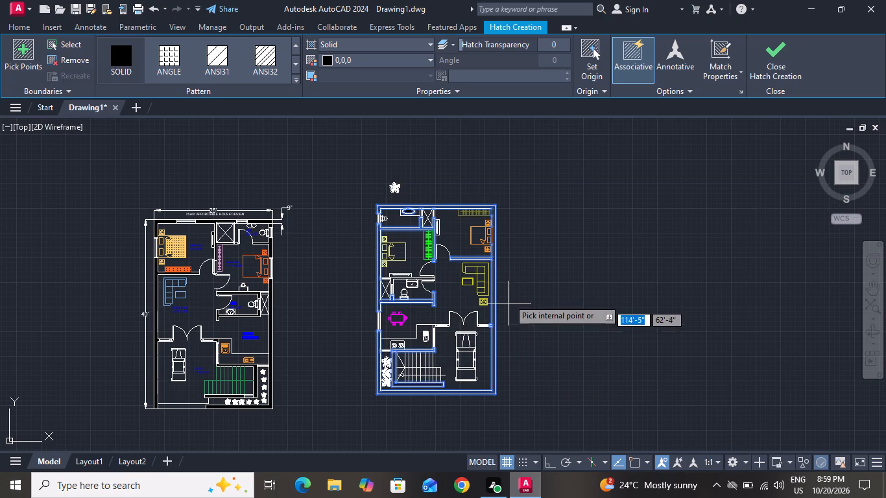
pyautogui.click(507, 287)
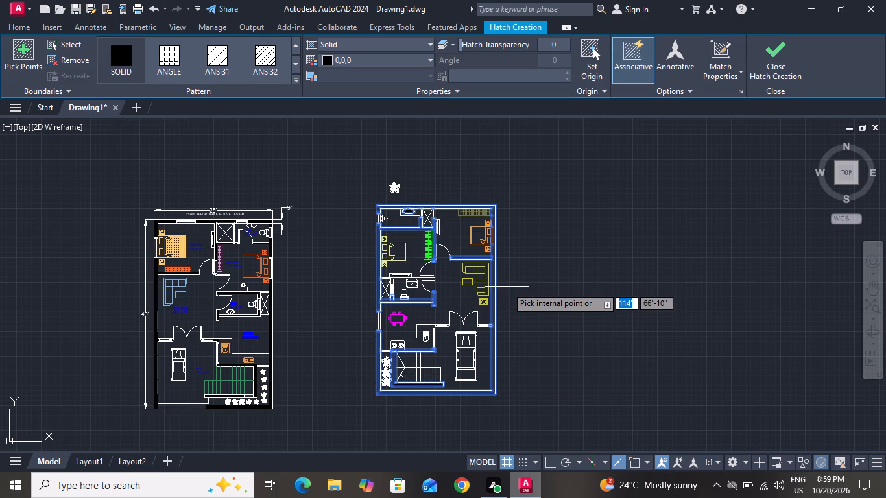
pyautogui.keyDown('ctrl'); pyautogui.scroll(2, 507, 287); pyautogui.keyUp('ctrl')
pyautogui.keyDown('ctrl'); pyautogui.scroll(-3, 507, 287); pyautogui.keyUp('ctrl')
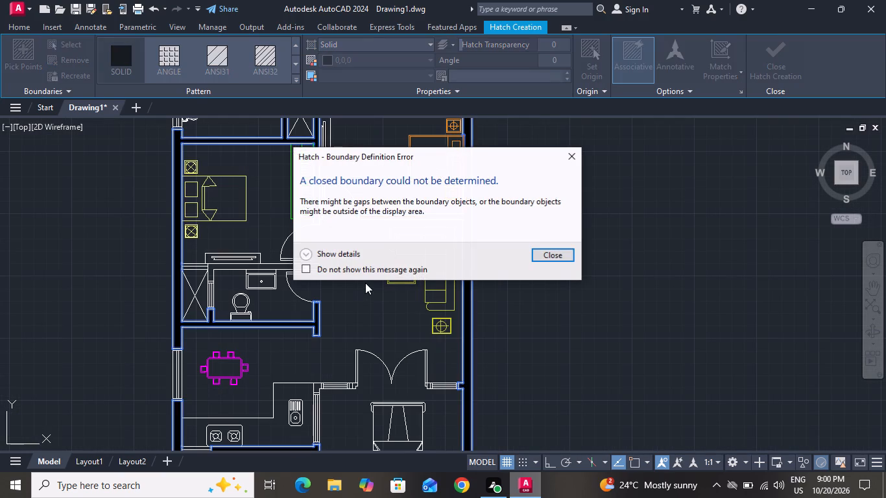
pyautogui.click(567, 158)
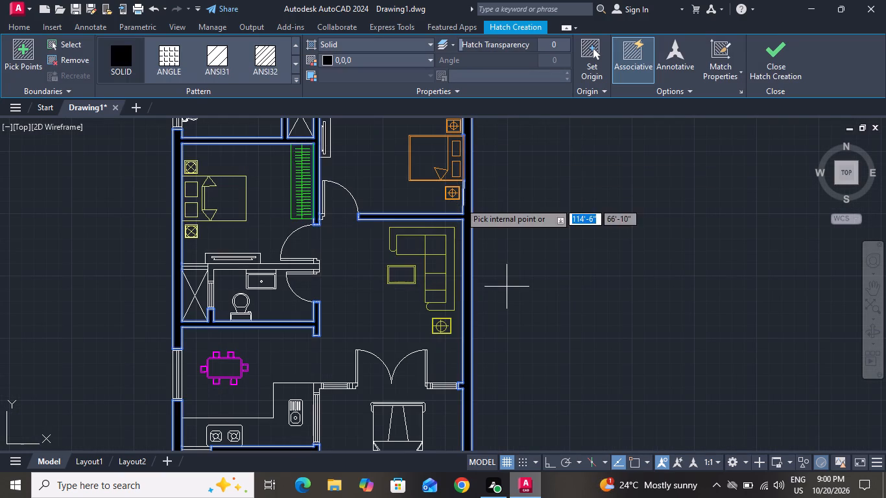
# Add solid black hatch to the wall between the west bedroom and lower toilet, and to the wall pieces west of the porch double door.
pyautogui.click(260, 265)
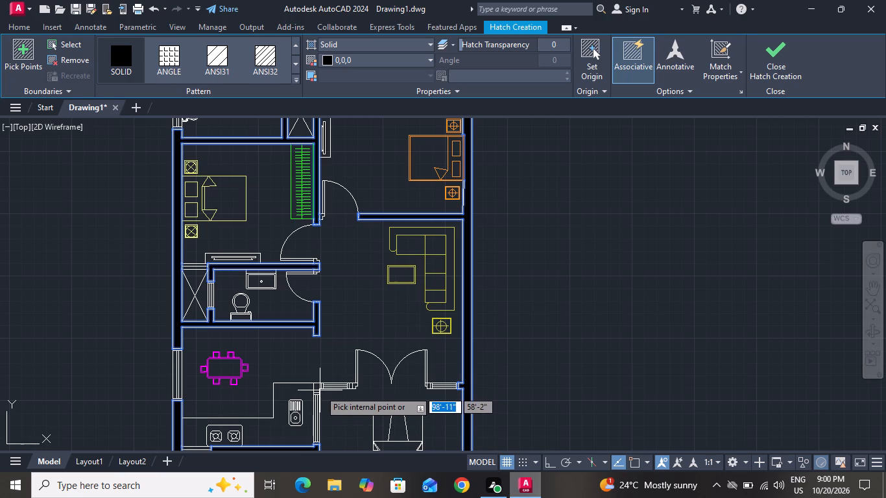
pyautogui.click(317, 390)
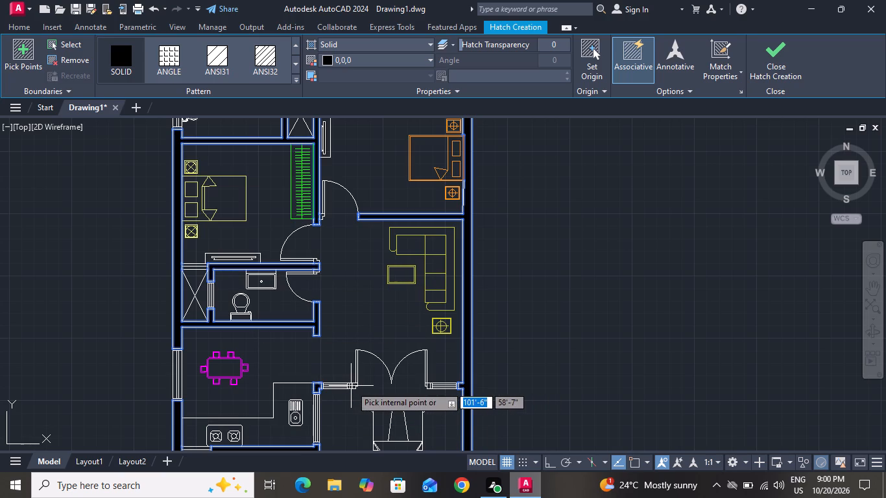
pyautogui.click(351, 386)
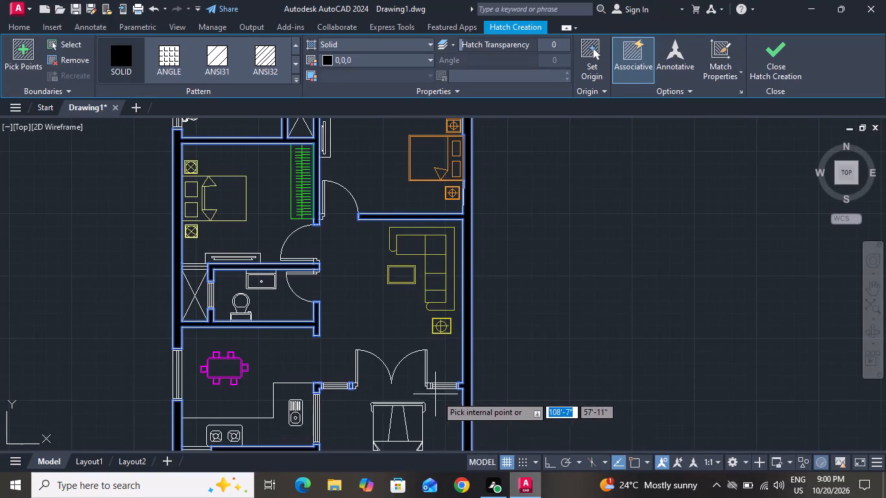
pyautogui.keyDown('ctrl'); pyautogui.scroll(-1, 505, 407); pyautogui.keyUp('ctrl')
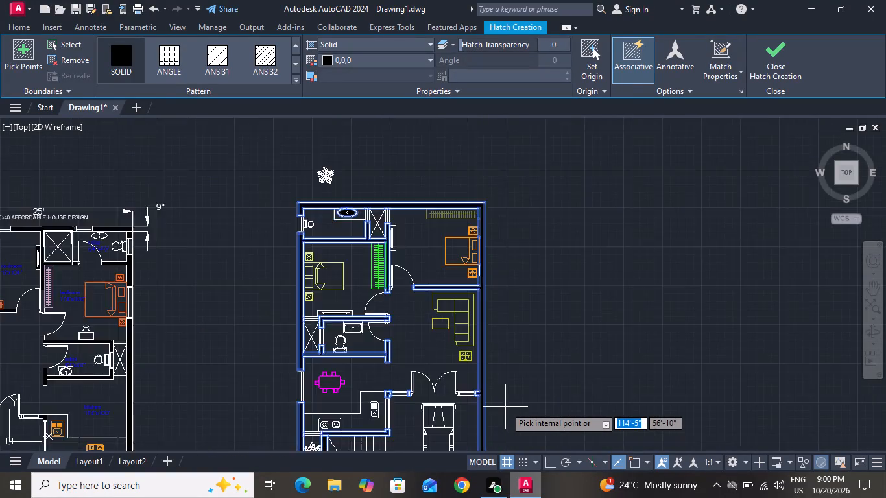
pyautogui.keyDown('ctrl'); pyautogui.scroll(-2, 505, 407); pyautogui.keyUp('ctrl')
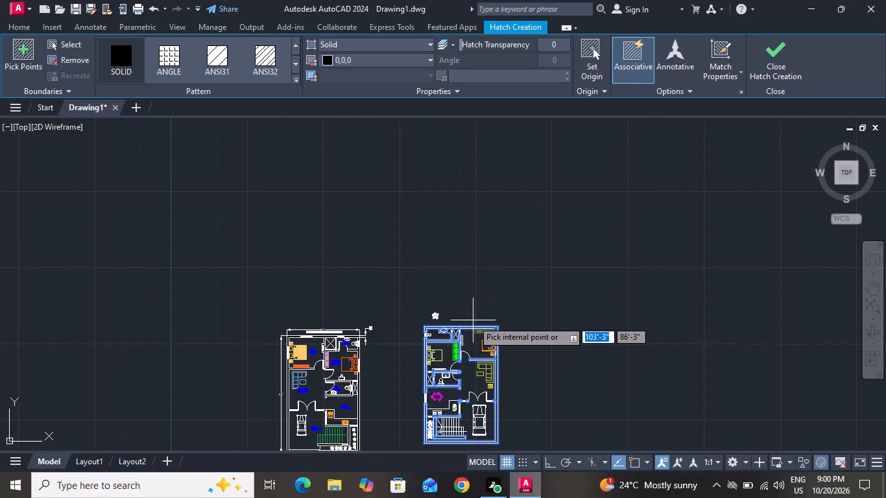
pyautogui.rightClick(443, 284)
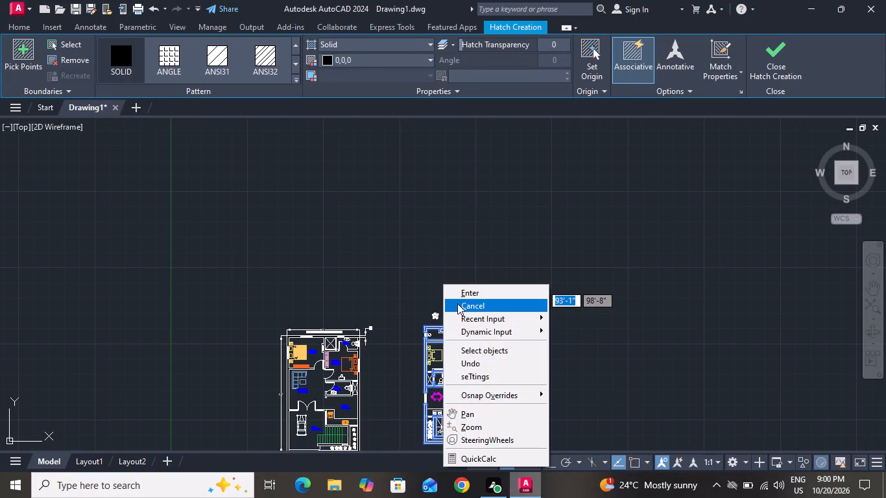
pyautogui.click(457, 303)
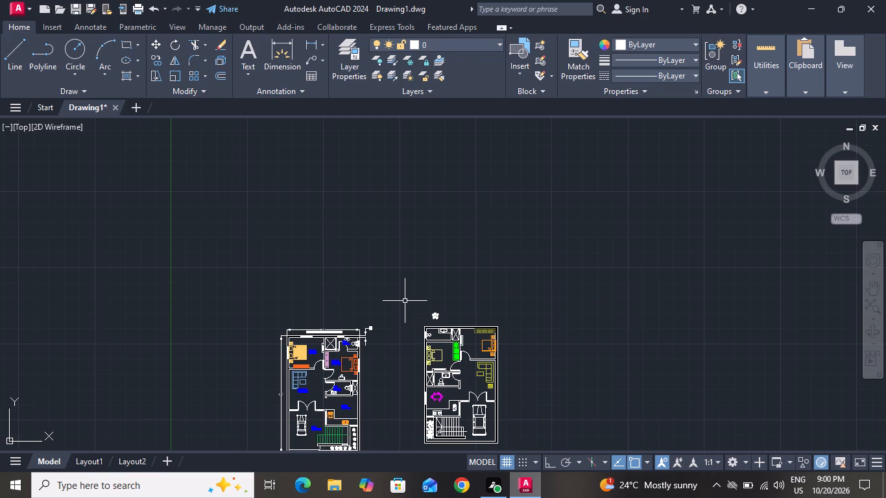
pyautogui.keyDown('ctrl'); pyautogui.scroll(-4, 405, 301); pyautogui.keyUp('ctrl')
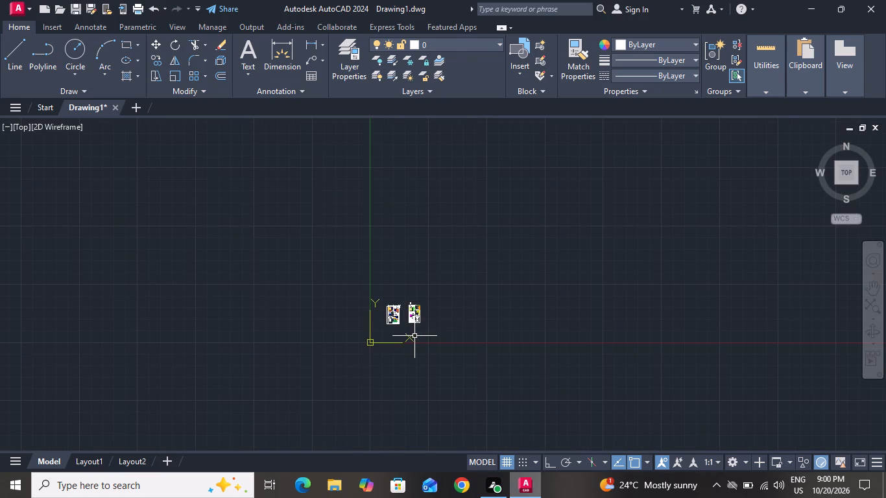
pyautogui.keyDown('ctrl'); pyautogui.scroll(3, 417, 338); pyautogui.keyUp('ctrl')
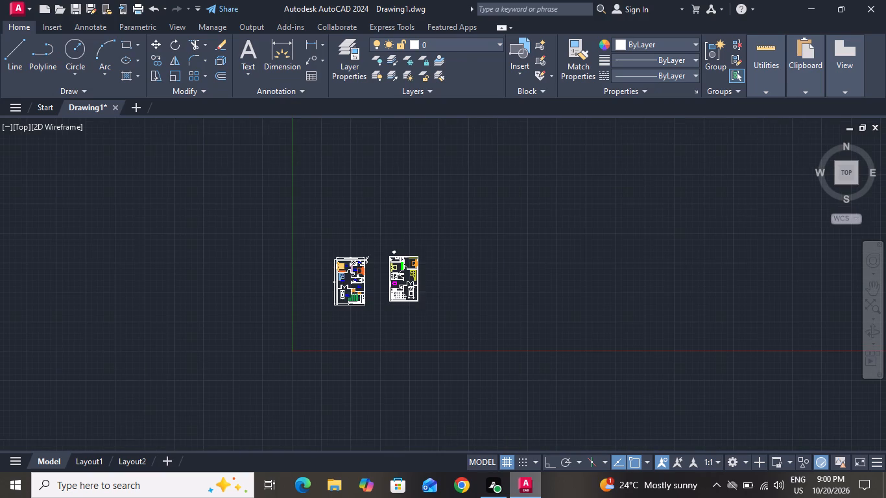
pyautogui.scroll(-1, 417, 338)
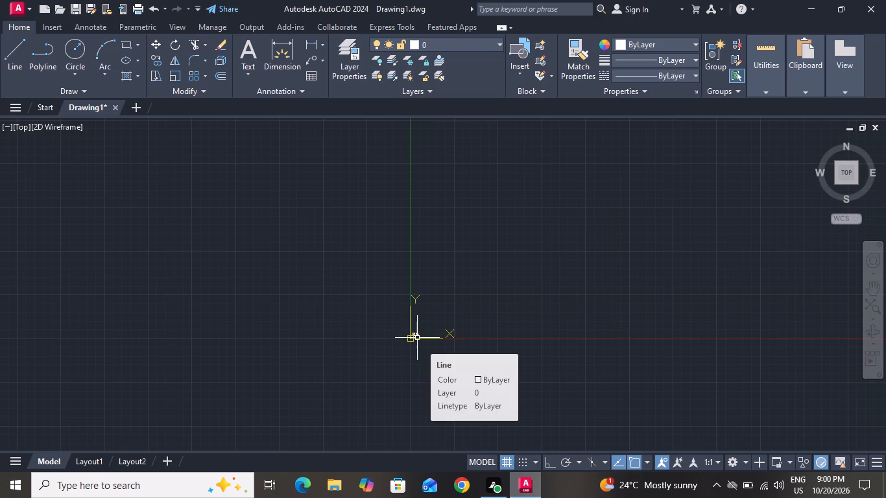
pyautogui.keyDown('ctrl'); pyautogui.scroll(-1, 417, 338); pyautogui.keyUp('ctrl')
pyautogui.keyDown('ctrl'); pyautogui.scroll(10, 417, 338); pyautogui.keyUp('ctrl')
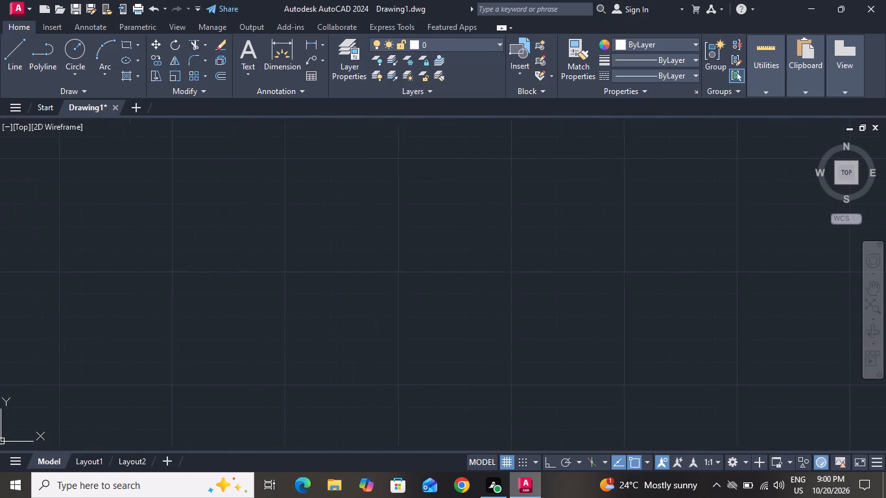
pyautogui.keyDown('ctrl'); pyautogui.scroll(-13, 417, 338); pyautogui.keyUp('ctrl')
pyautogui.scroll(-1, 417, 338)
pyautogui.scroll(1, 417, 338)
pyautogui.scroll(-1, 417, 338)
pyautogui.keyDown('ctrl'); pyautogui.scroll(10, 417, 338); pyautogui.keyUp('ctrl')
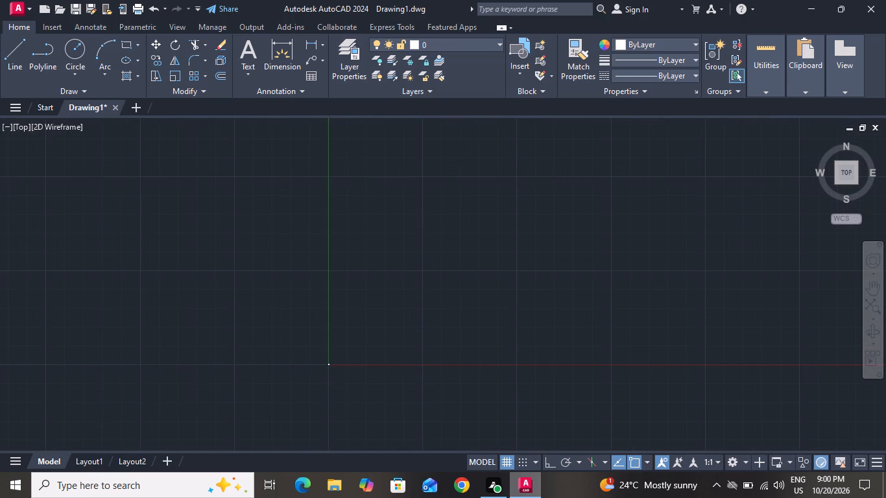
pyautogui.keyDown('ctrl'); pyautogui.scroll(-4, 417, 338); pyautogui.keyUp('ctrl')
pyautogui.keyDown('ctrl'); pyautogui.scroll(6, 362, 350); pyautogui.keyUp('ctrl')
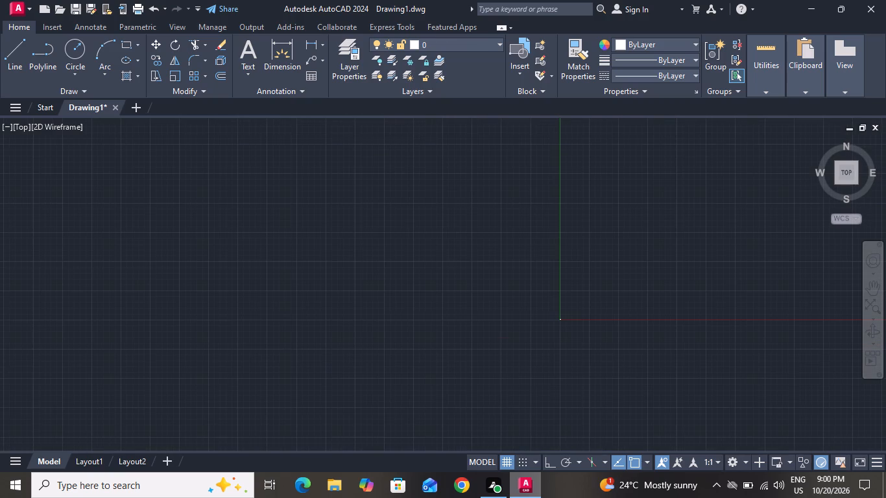
# Apply solid black hatch to the wall between the living room and northeast bedroom, including its connected exterior wall, on the second floor plan.
pyautogui.write('z a')
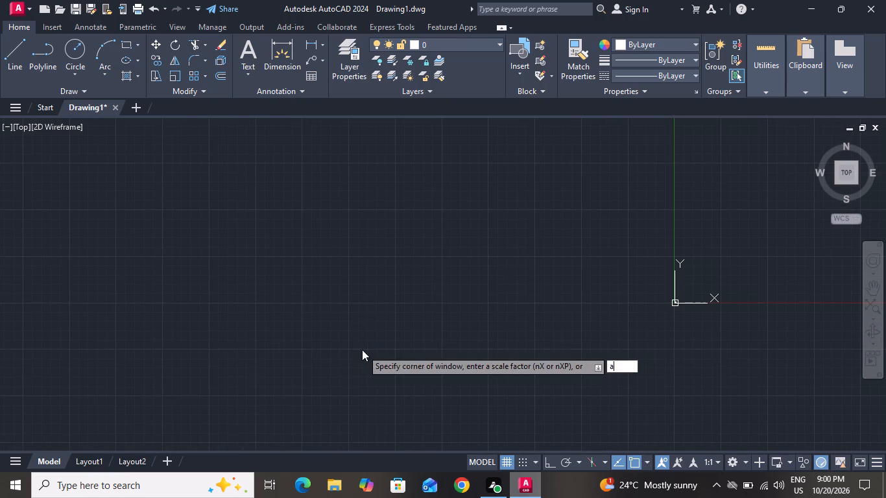
pyautogui.press('space')
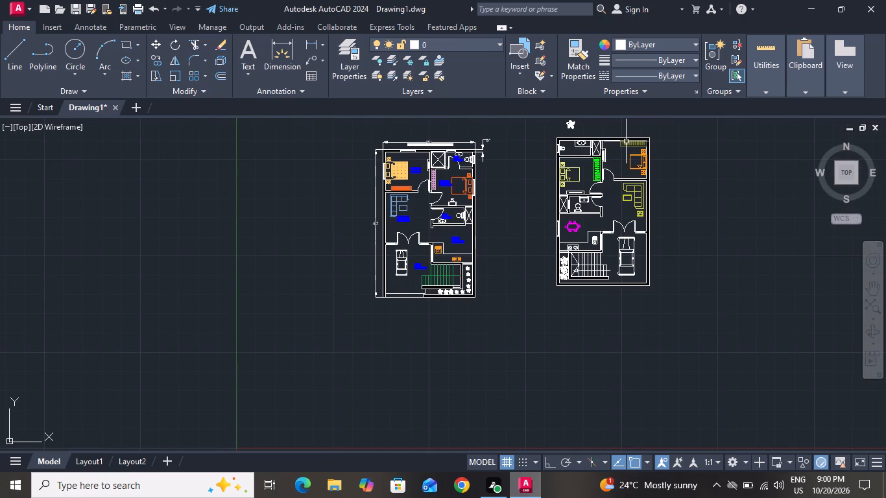
pyautogui.click(129, 81)
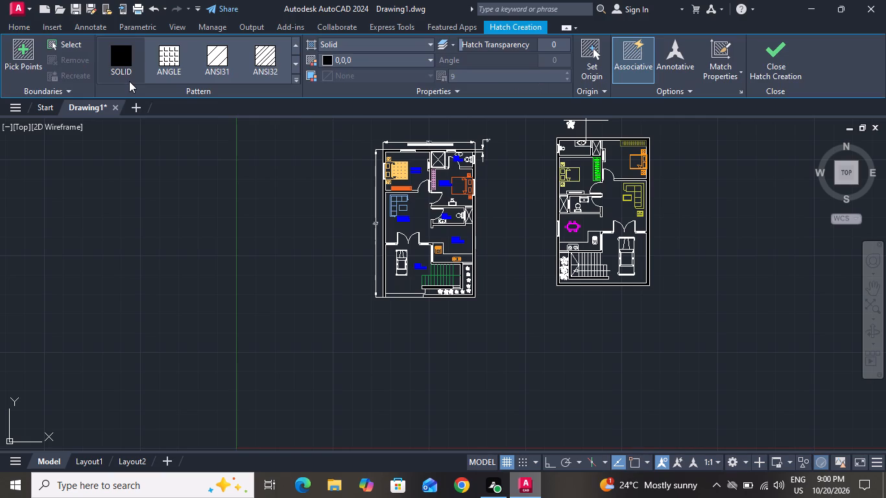
pyautogui.click(123, 49)
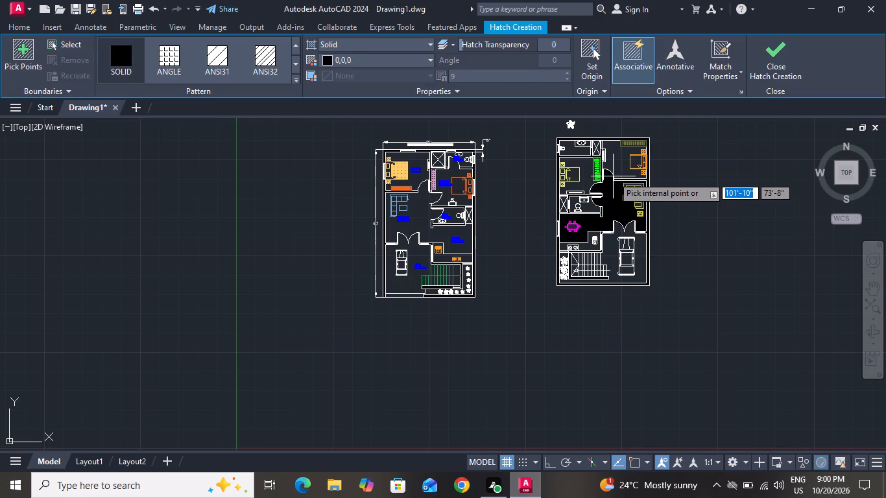
pyautogui.keyDown('ctrl'); pyautogui.scroll(3, 613, 176); pyautogui.keyUp('ctrl')
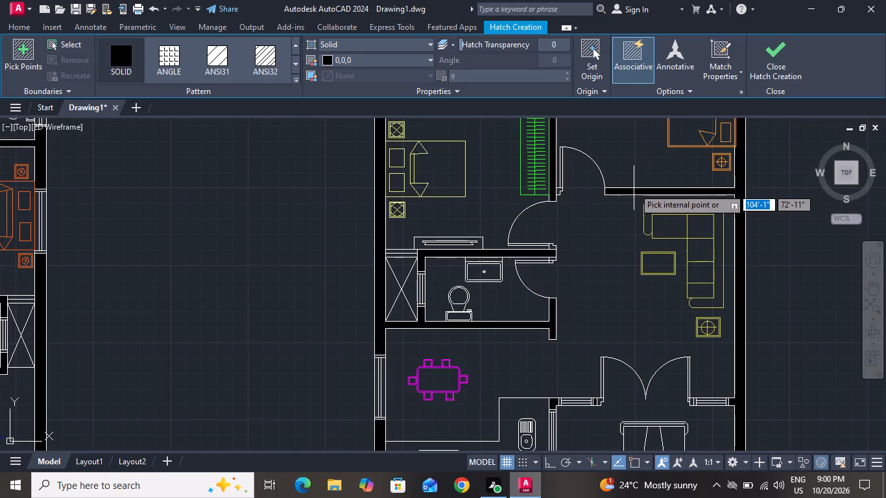
pyautogui.click(634, 188)
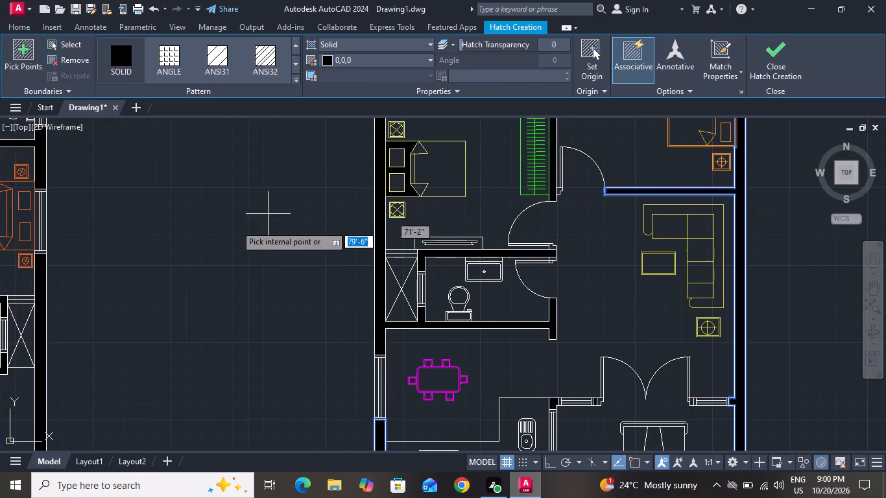
pyautogui.rightClick(203, 237)
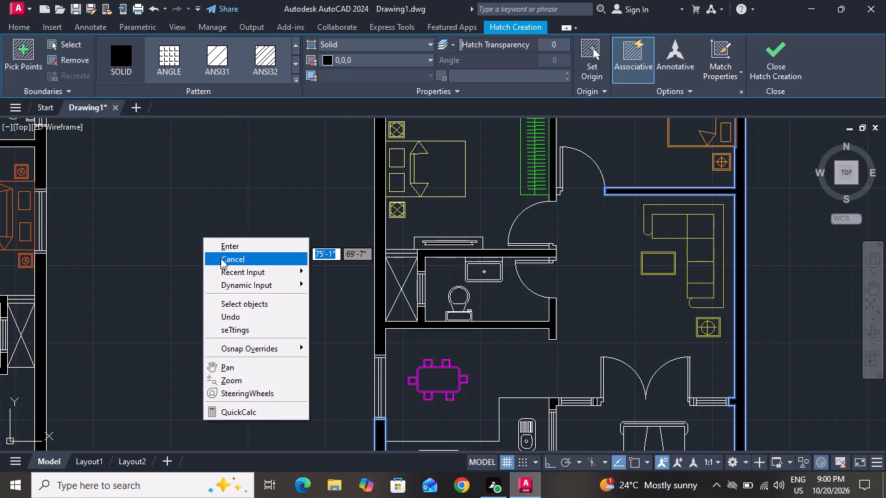
pyautogui.click(221, 259)
pyautogui.keyDown('ctrl'); pyautogui.scroll(-2, 221, 259); pyautogui.keyUp('ctrl')
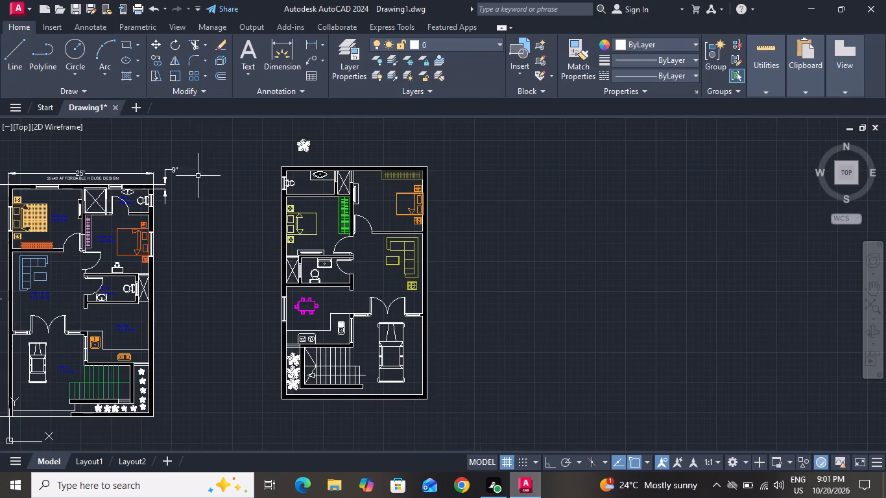
# Add a vertical linear dimension along the full length of the second floor plan's west exterior wall.
pyautogui.click(309, 43)
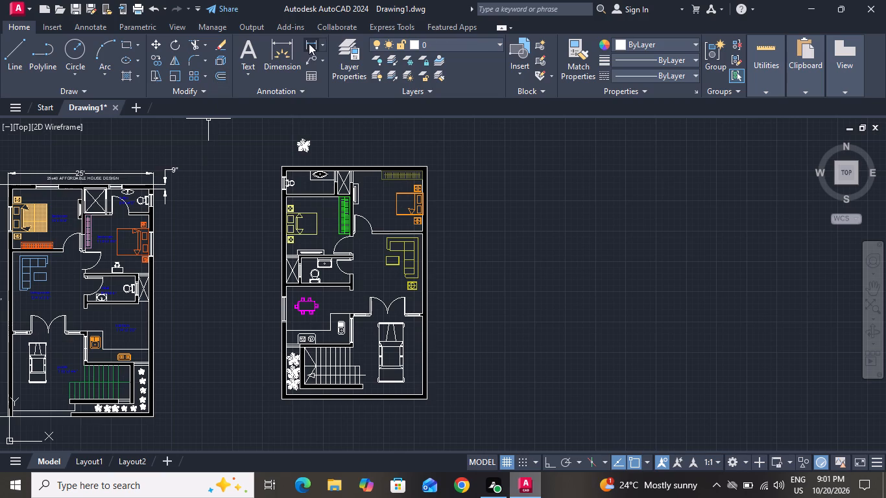
pyautogui.click(281, 165)
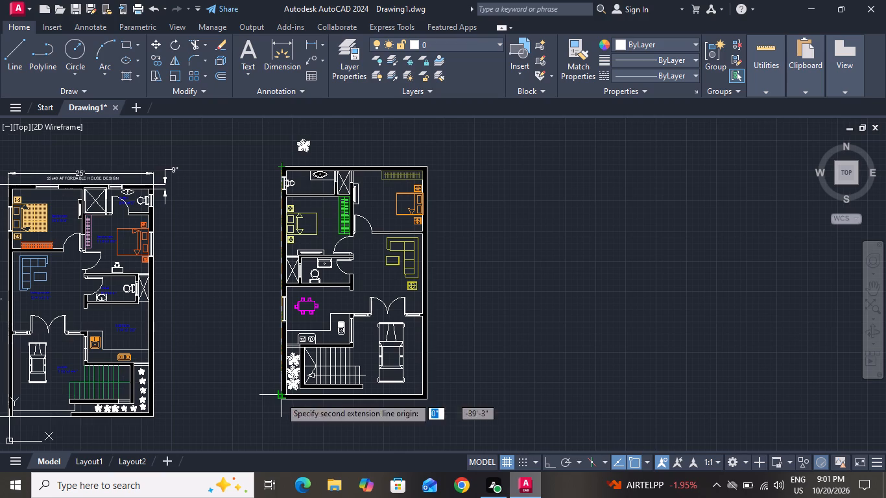
pyautogui.keyDown('ctrl'); pyautogui.scroll(2, 281, 399); pyautogui.keyUp('ctrl')
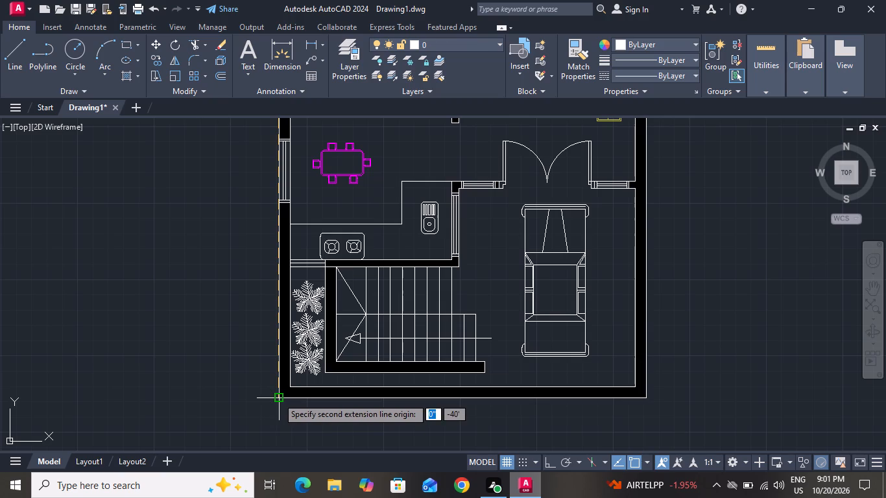
pyautogui.click(278, 397)
pyautogui.click(253, 401)
# Add a horizontal linear dimension across the full width of the second floor plan, just above its north exterior wall.
pyautogui.keyDown('ctrl'); pyautogui.scroll(-2, 253, 401); pyautogui.keyUp('ctrl')
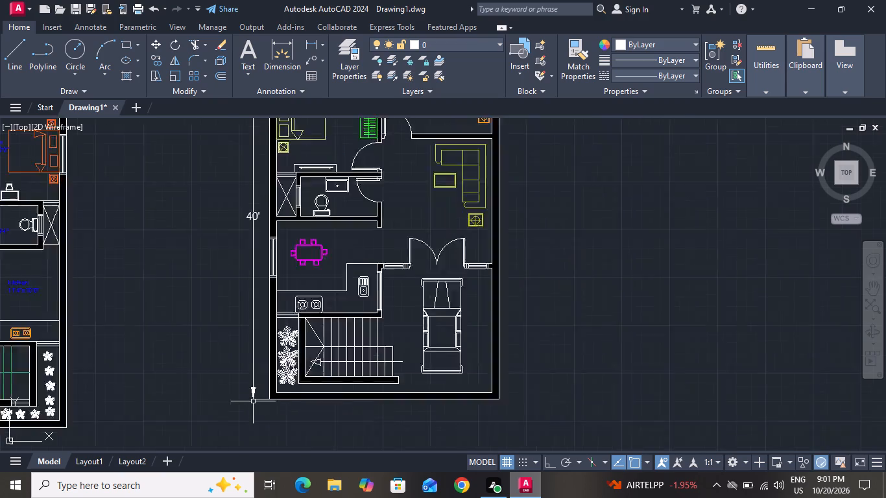
pyautogui.keyDown('ctrl'); pyautogui.scroll(-2, 253, 401); pyautogui.keyUp('ctrl')
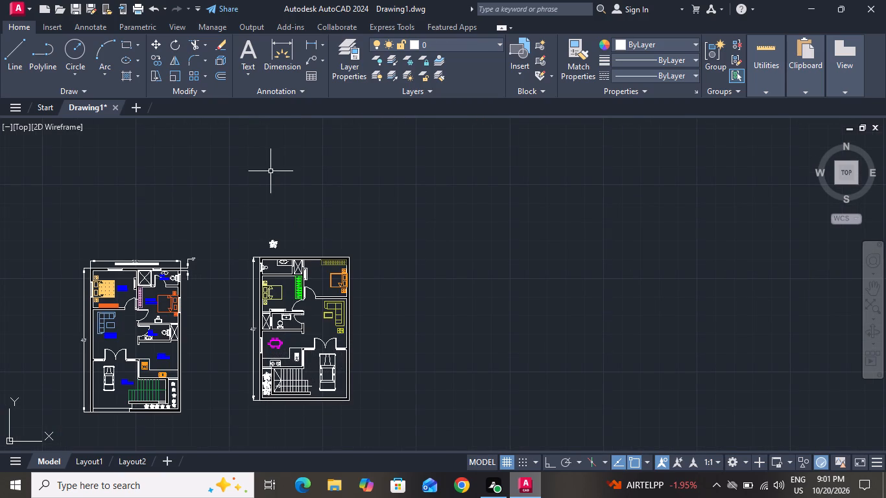
pyautogui.click(310, 39)
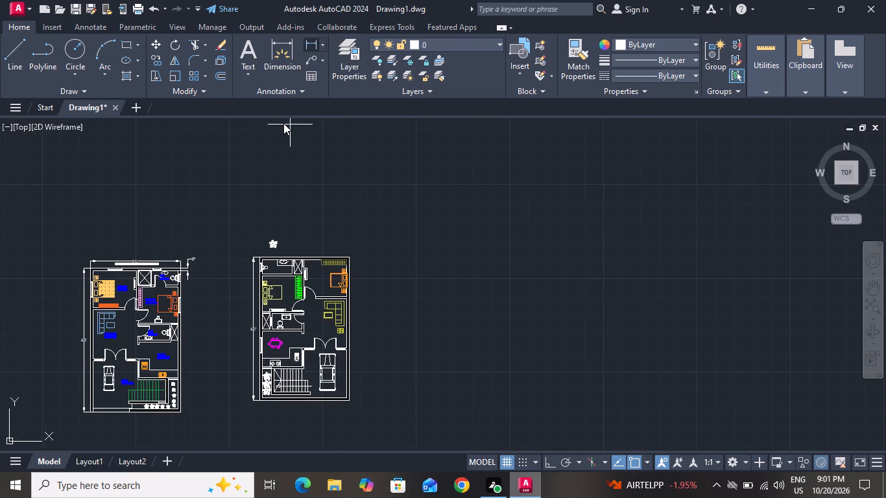
pyautogui.keyDown('ctrl'); pyautogui.scroll(2, 245, 265); pyautogui.keyUp('ctrl')
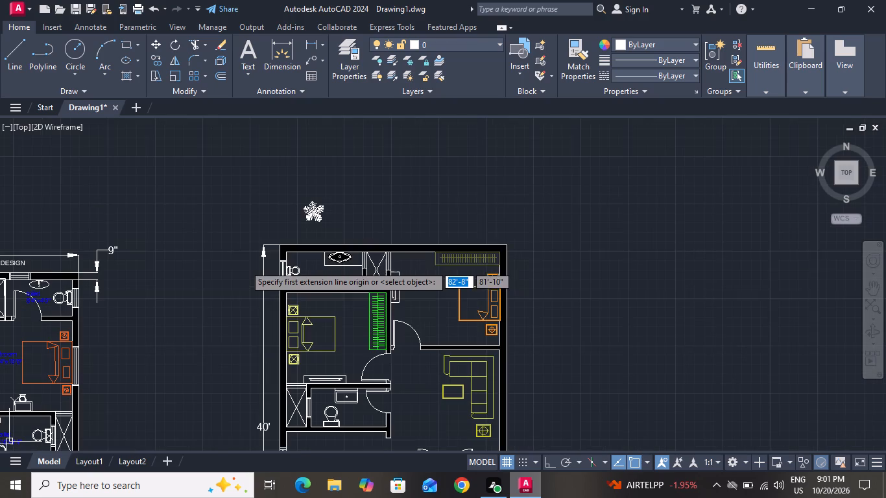
pyautogui.moveTo(283, 245); pyautogui.dragTo(400, 245)
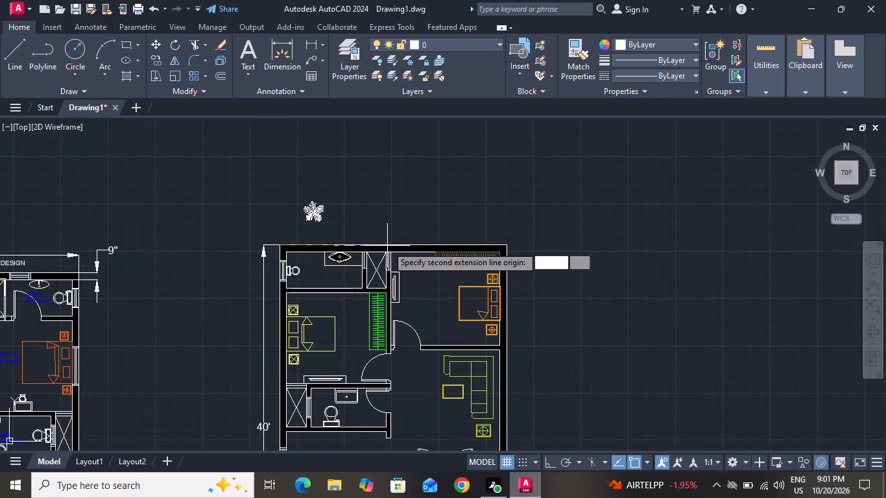
pyautogui.moveTo(400, 245); pyautogui.dragTo(403, 245)
pyautogui.click(507, 243)
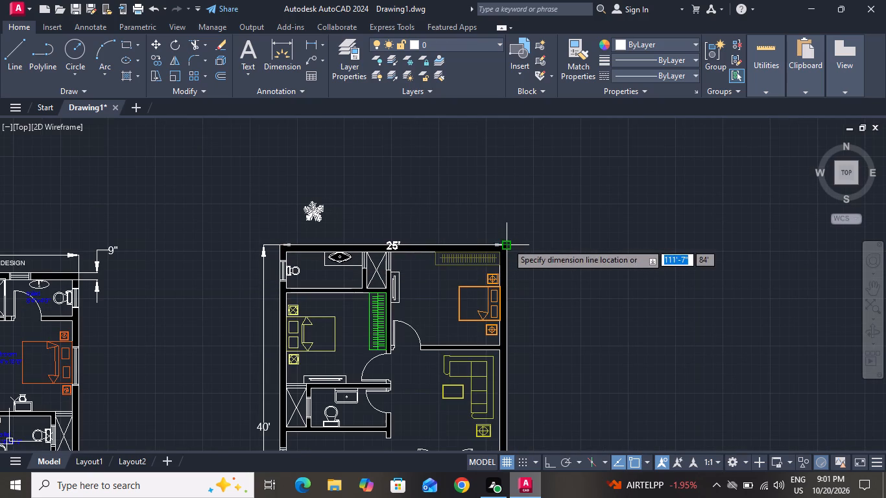
pyautogui.click(507, 232)
# Move the whole ground floor plan with its dimensions eastward, closer to the second floor plan.
pyautogui.keyDown('ctrl'); pyautogui.scroll(-4, 507, 232); pyautogui.keyUp('ctrl')
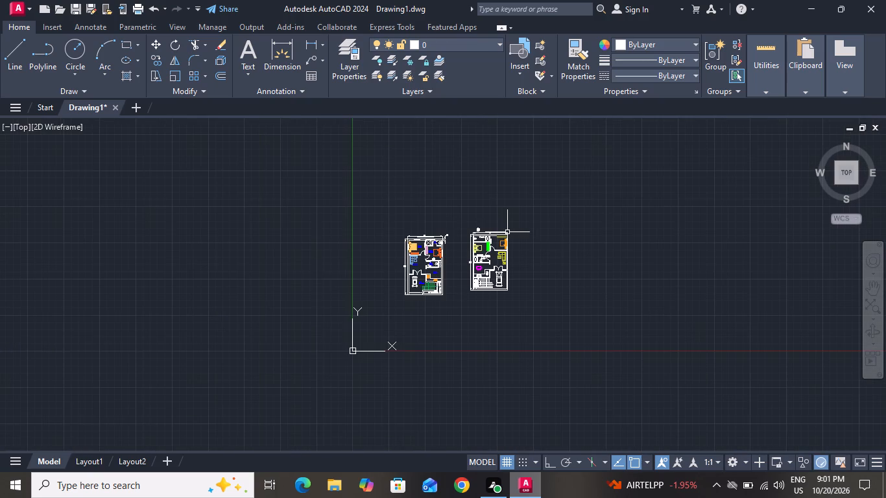
pyautogui.keyDown('ctrl'); pyautogui.scroll(1, 459, 230); pyautogui.keyUp('ctrl')
pyautogui.click(459, 230)
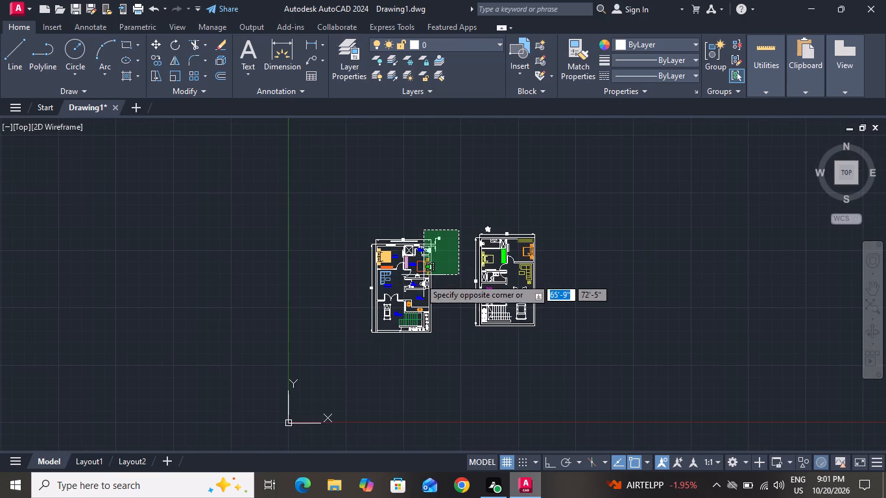
pyautogui.click(347, 351)
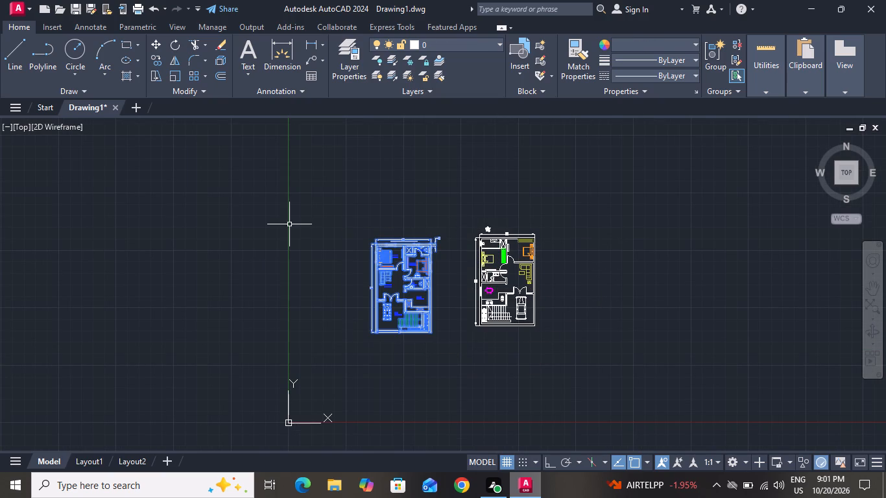
pyautogui.click(156, 45)
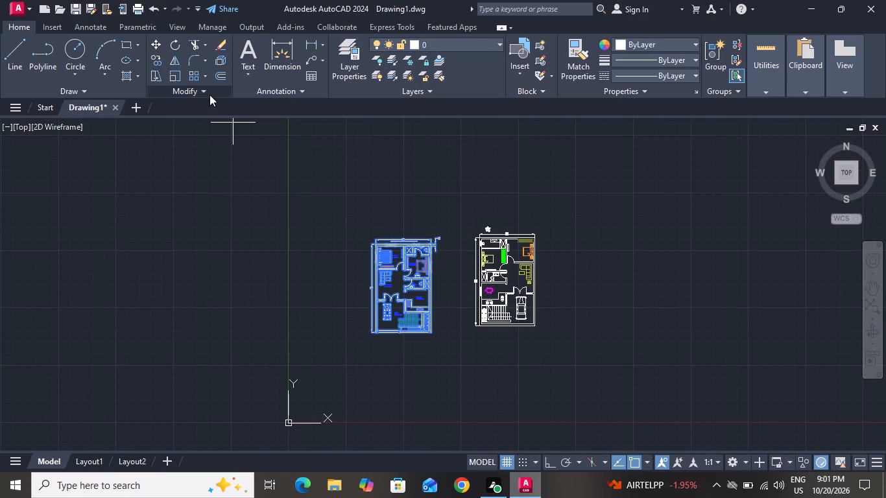
pyautogui.click(409, 237)
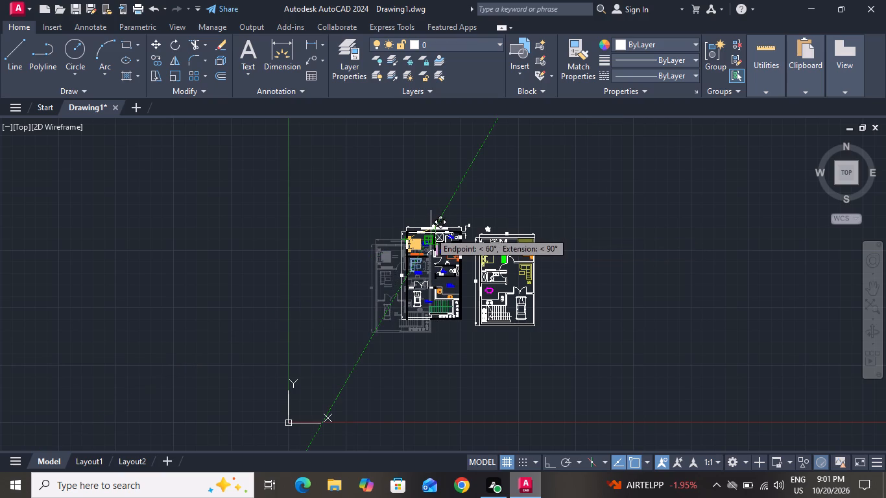
pyautogui.click(434, 235)
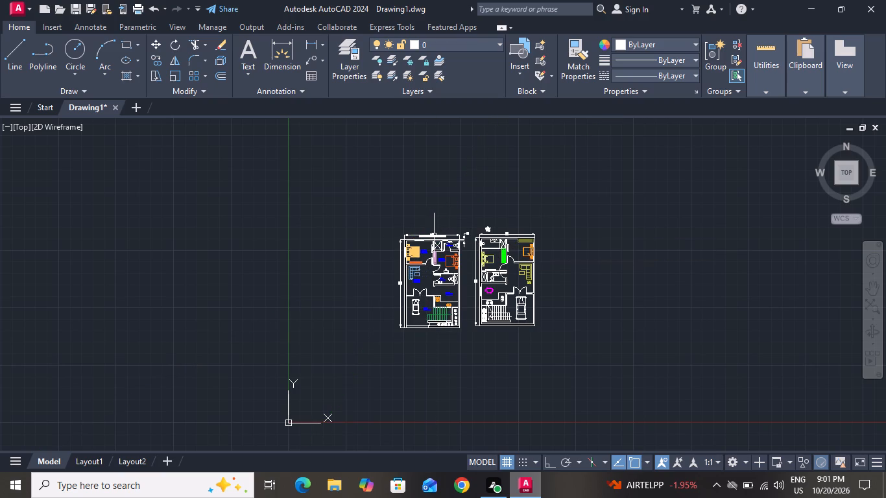
# Copy the top plant beside the second floor staircase four times, down the porch's east side next to the car.
pyautogui.keyDown('ctrl'); pyautogui.scroll(2, 518, 250); pyautogui.keyUp('ctrl')
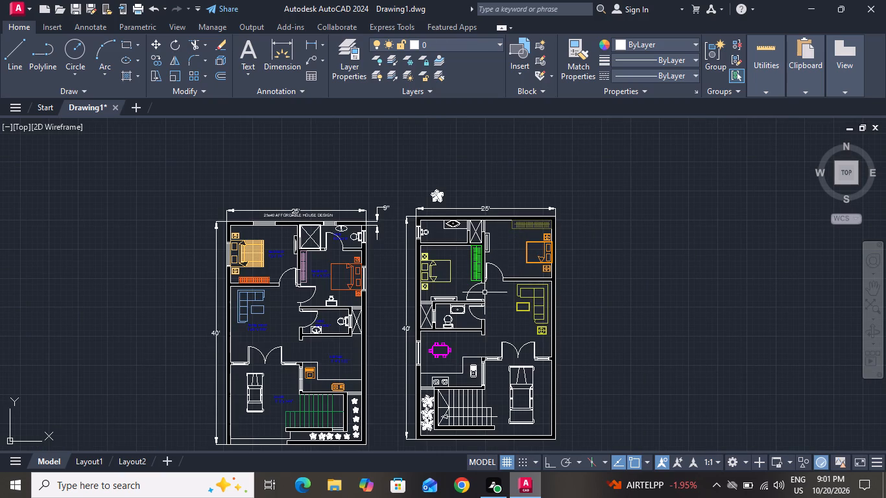
pyautogui.click(424, 403)
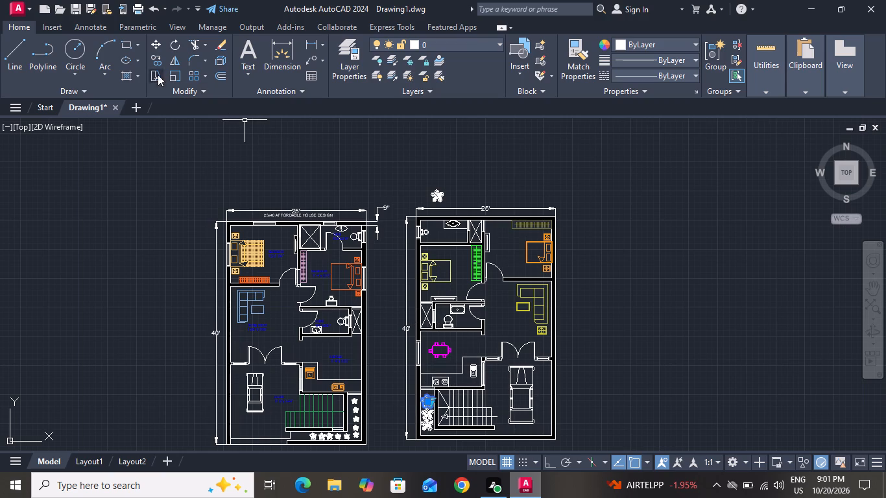
pyautogui.click(155, 54)
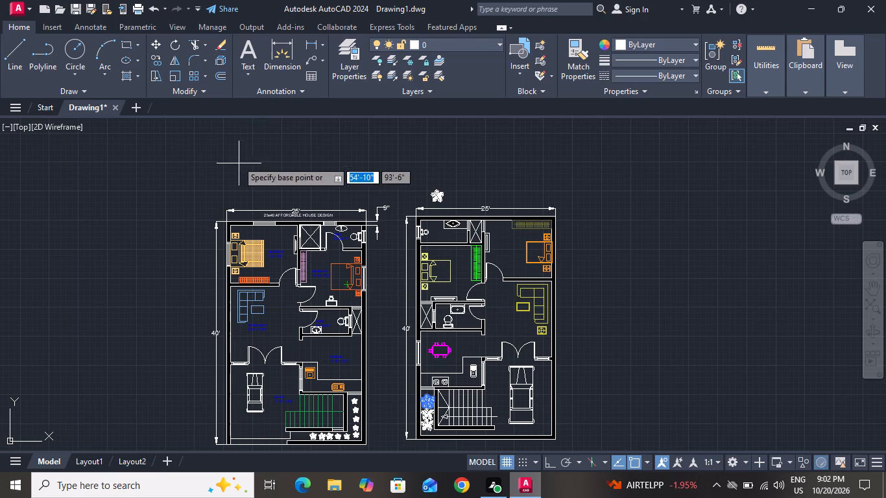
pyautogui.moveTo(427, 402); pyautogui.dragTo(512, 394)
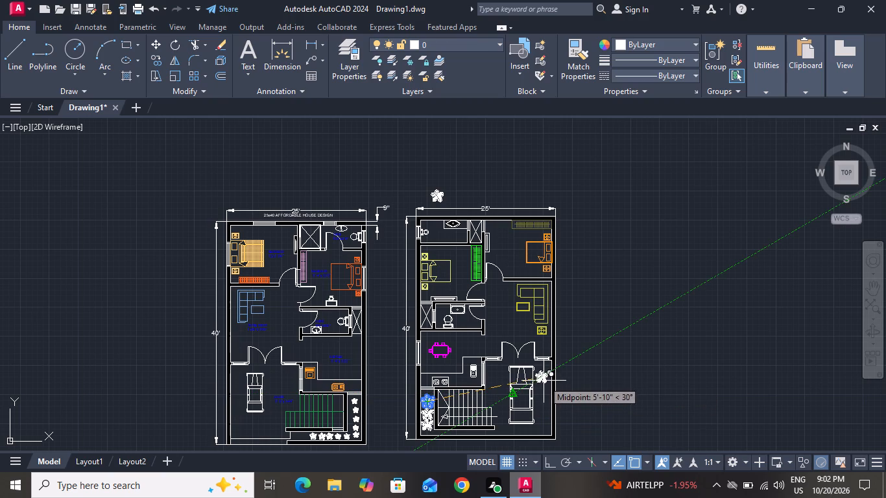
pyautogui.moveTo(546, 375); pyautogui.dragTo(546, 395)
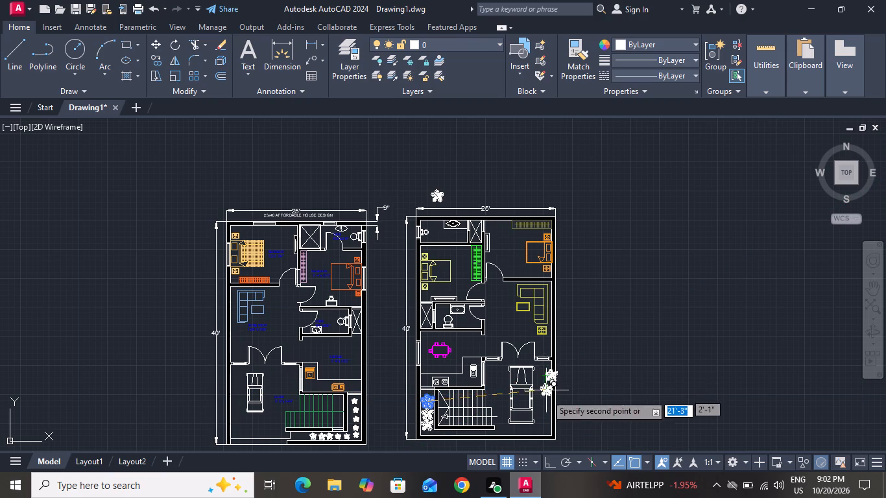
pyautogui.moveTo(546, 395); pyautogui.dragTo(547, 397)
pyautogui.keyDown('ctrl'); pyautogui.scroll(5, 547, 397); pyautogui.keyUp('ctrl')
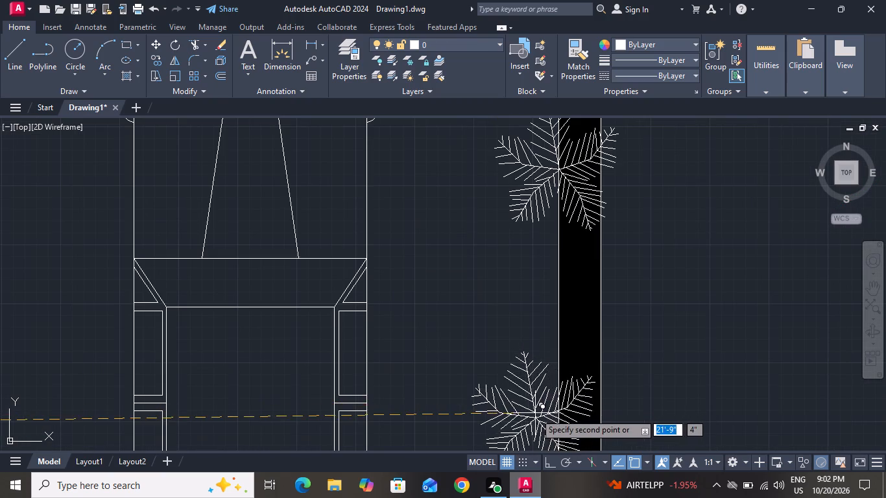
pyautogui.click(481, 337)
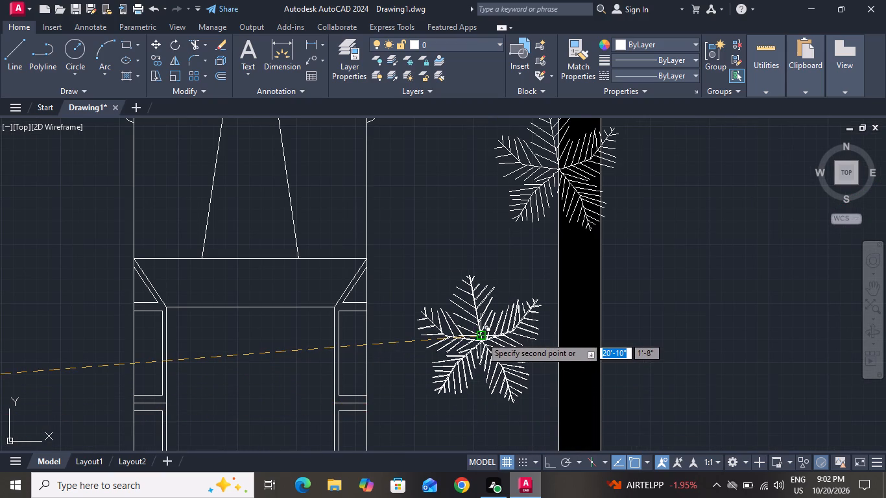
pyautogui.keyDown('ctrl'); pyautogui.scroll(-2, 481, 333); pyautogui.keyUp('ctrl')
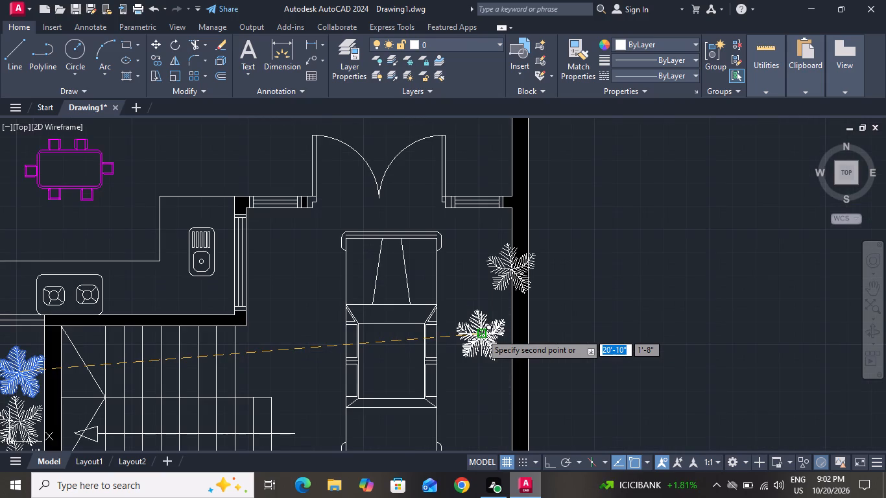
pyautogui.click(482, 391)
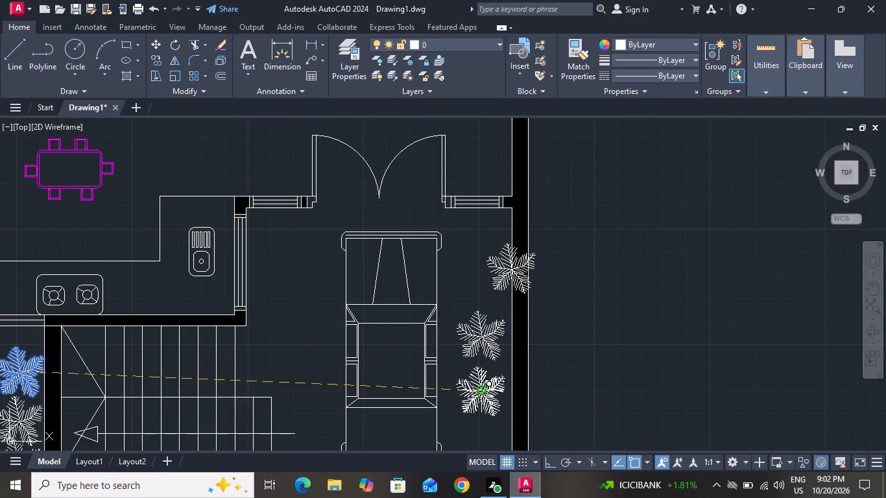
pyautogui.keyDown('ctrl'); pyautogui.scroll(-2, 482, 391); pyautogui.keyUp('ctrl')
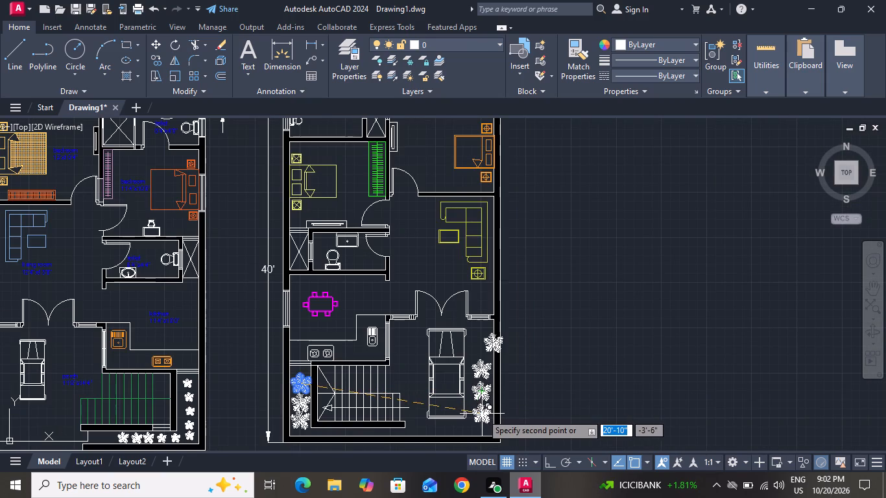
pyautogui.click(483, 414)
pyautogui.rightClick(482, 418)
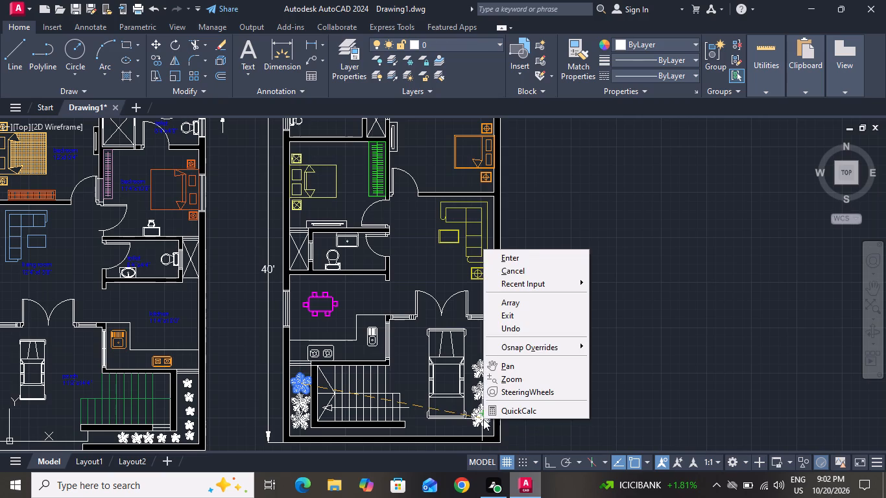
pyautogui.click(517, 272)
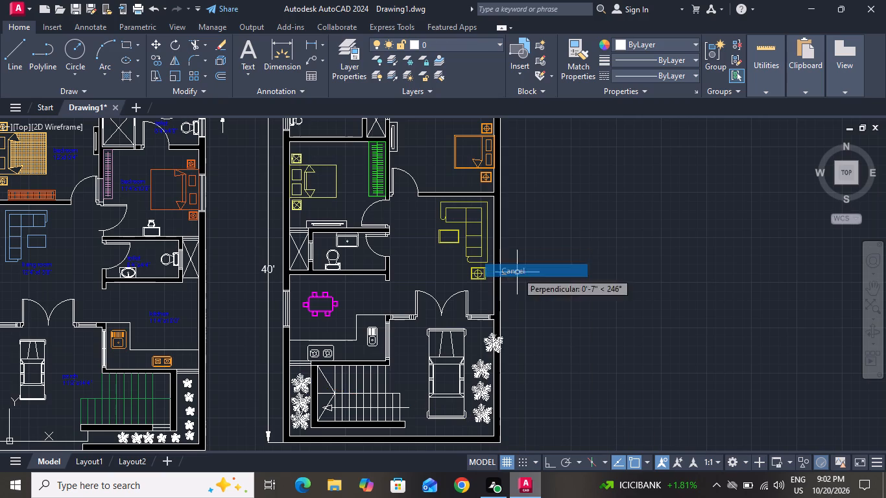
# Move the topmost porch plant off the east exterior wall, roughly in line with the other three plants beside the car.
pyautogui.click(492, 338)
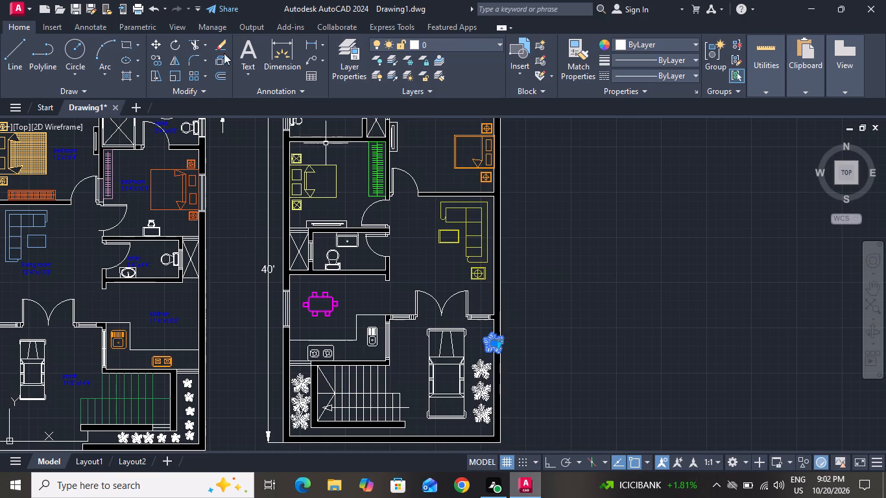
pyautogui.click(154, 46)
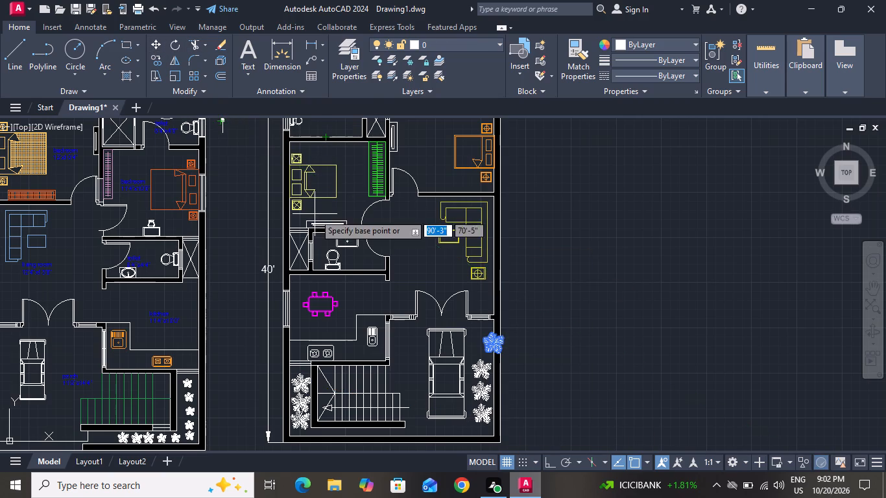
pyautogui.moveTo(492, 343); pyautogui.dragTo(477, 344)
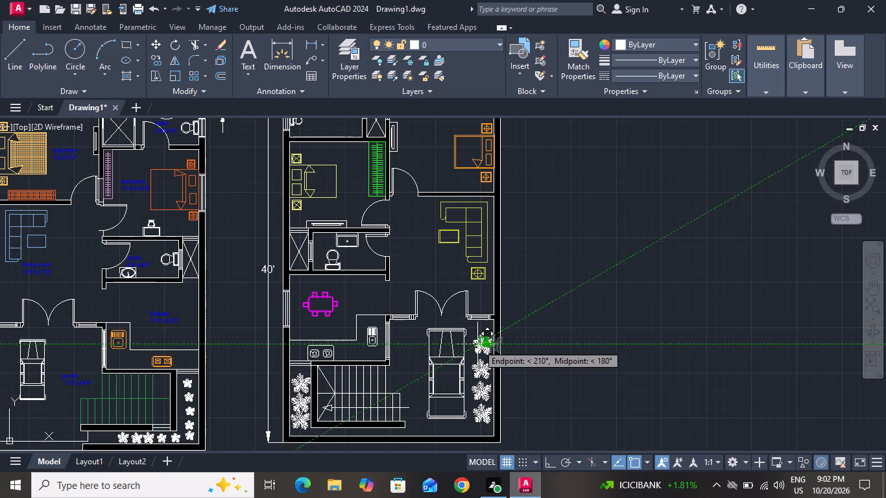
pyautogui.moveTo(477, 344); pyautogui.dragTo(478, 344)
pyautogui.click(478, 344)
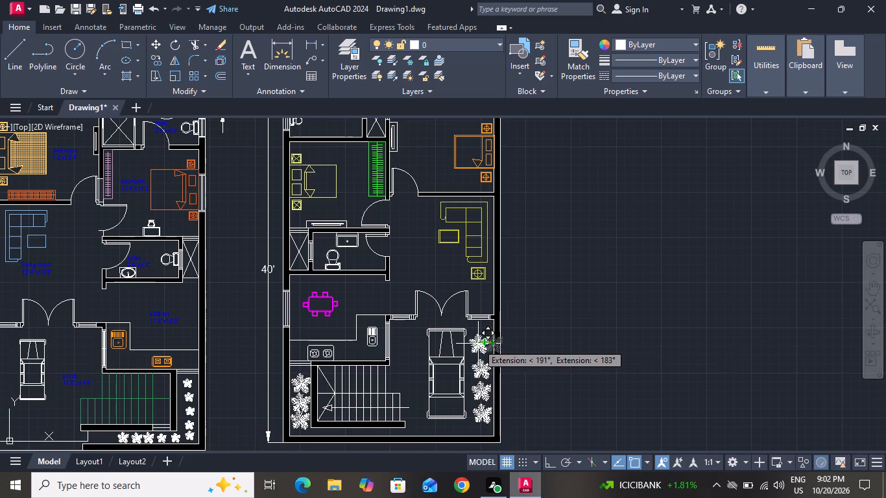
pyautogui.rightClick(478, 344)
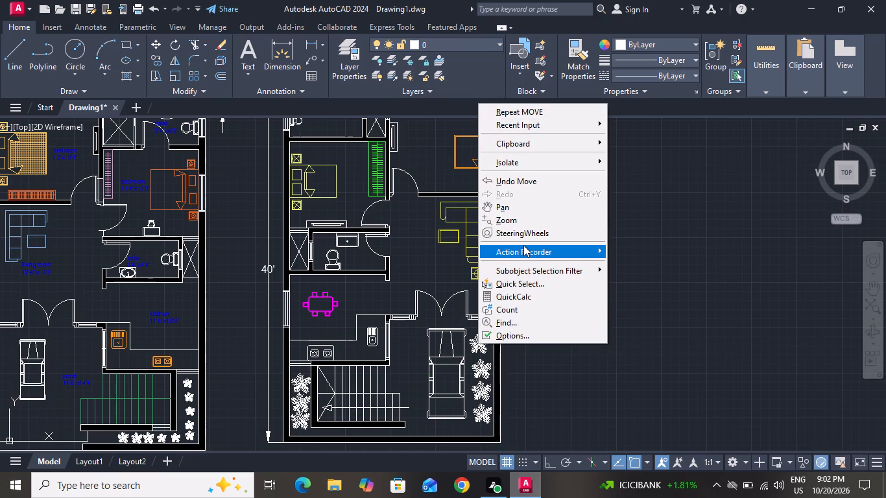
pyautogui.click(545, 405)
pyautogui.click(544, 396)
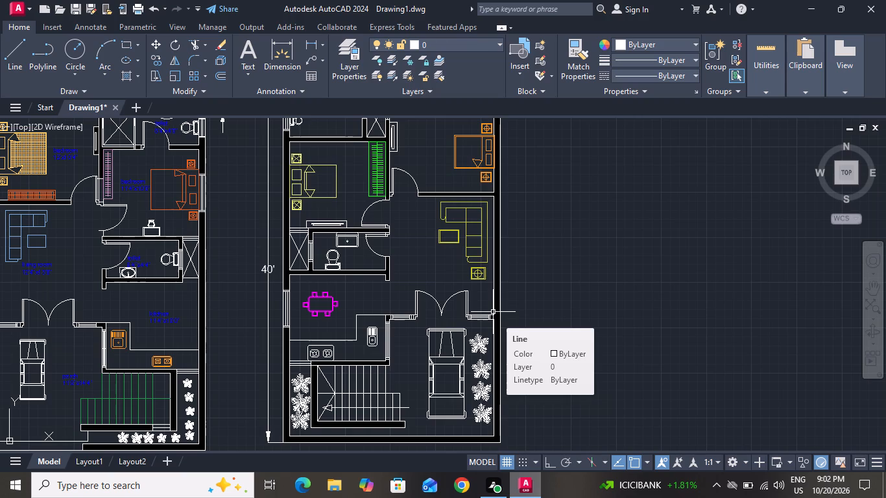
# Add a two-line text label, "toilet" above 8'4"x4'0", beside the WC in the second floor plan's north-west toilet.
pyautogui.keyDown('ctrl'); pyautogui.scroll(-2, 461, 281); pyautogui.keyUp('ctrl')
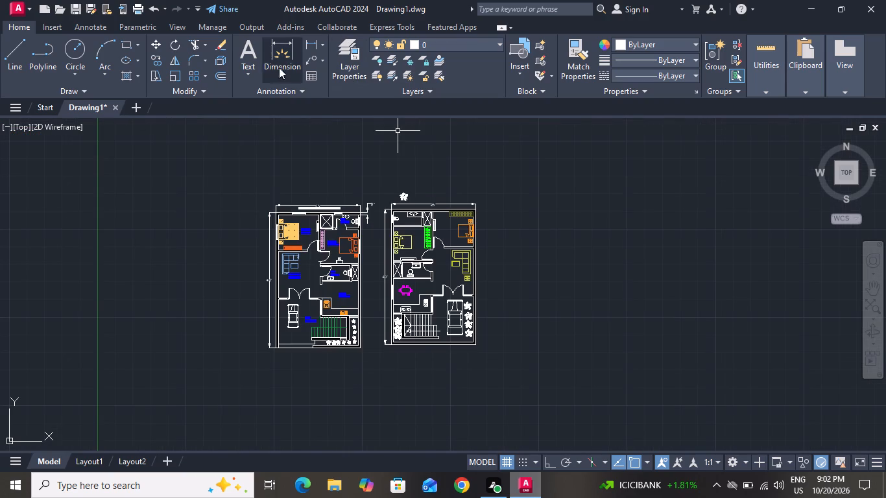
pyautogui.click(240, 46)
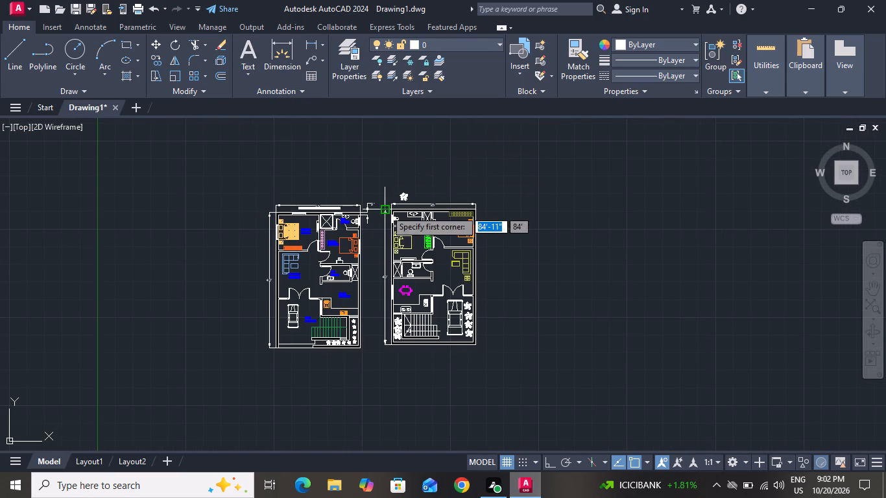
pyautogui.keyDown('ctrl'); pyautogui.scroll(4, 386, 210); pyautogui.keyUp('ctrl')
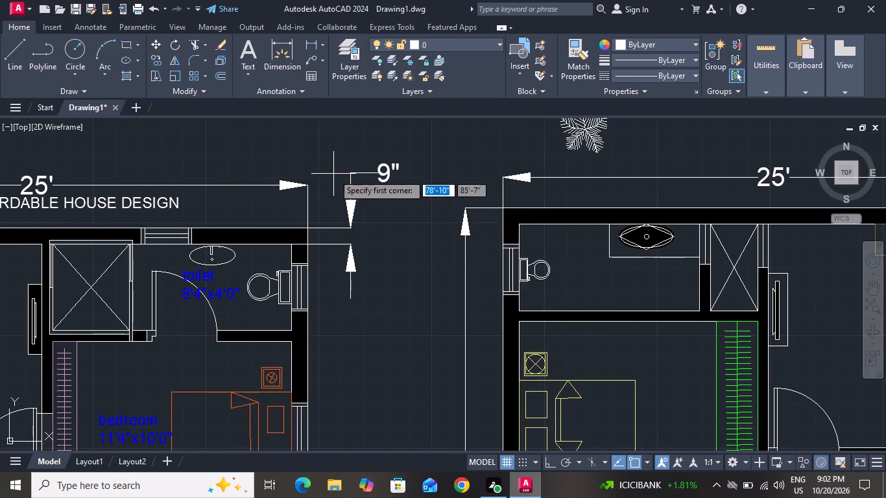
pyautogui.click(617, 296)
pyautogui.keyDown('ctrl'); pyautogui.scroll(1, 617, 296); pyautogui.keyUp('ctrl')
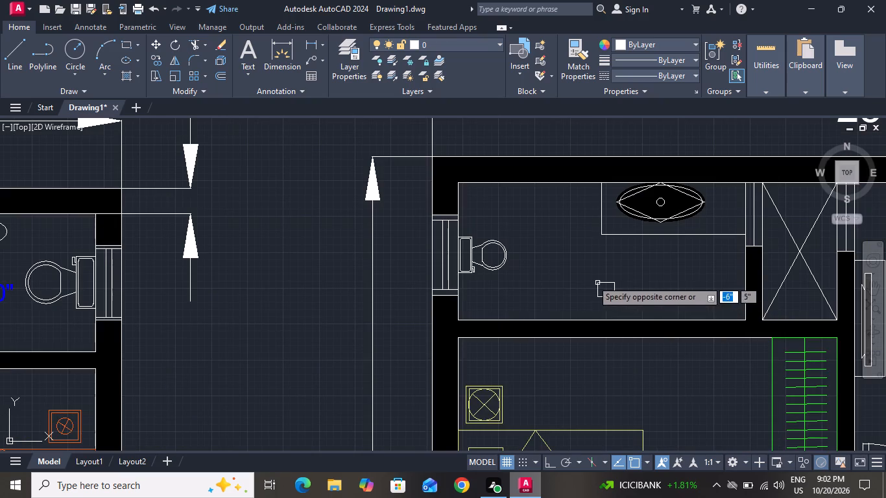
pyautogui.click(553, 259)
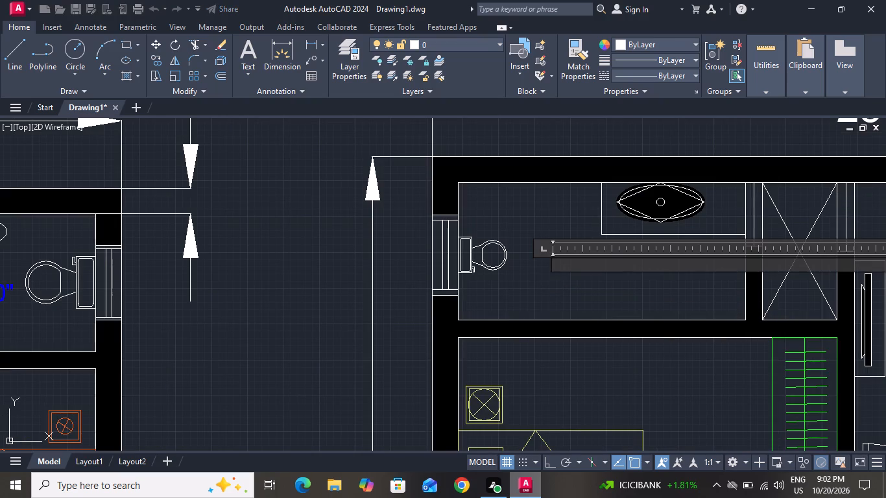
pyautogui.write('toilet')
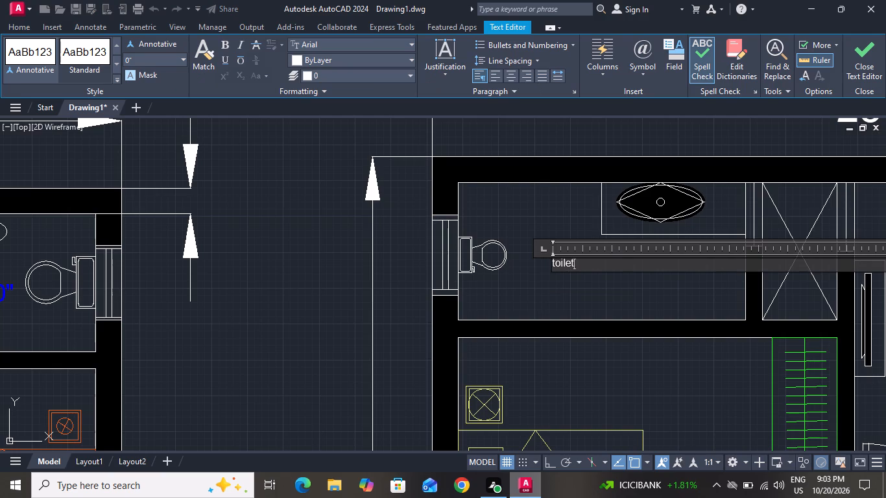
pyautogui.press('Return')
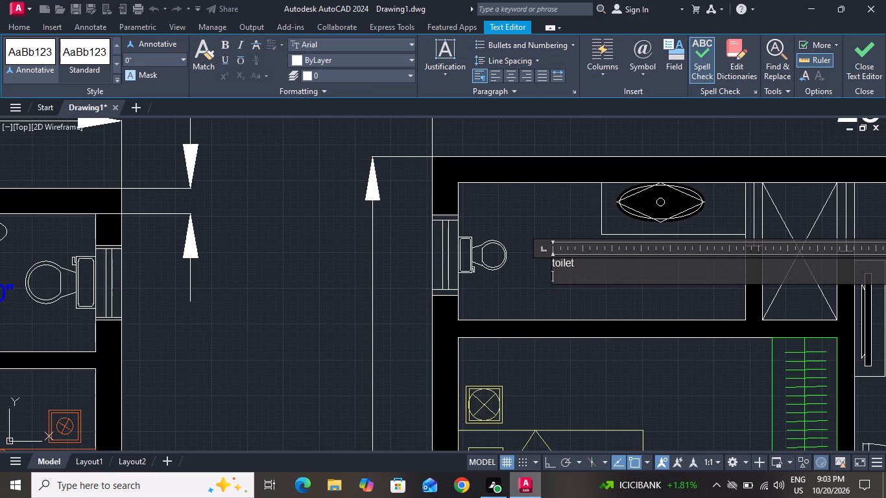
pyautogui.press('8')
pyautogui.write('\'4"')
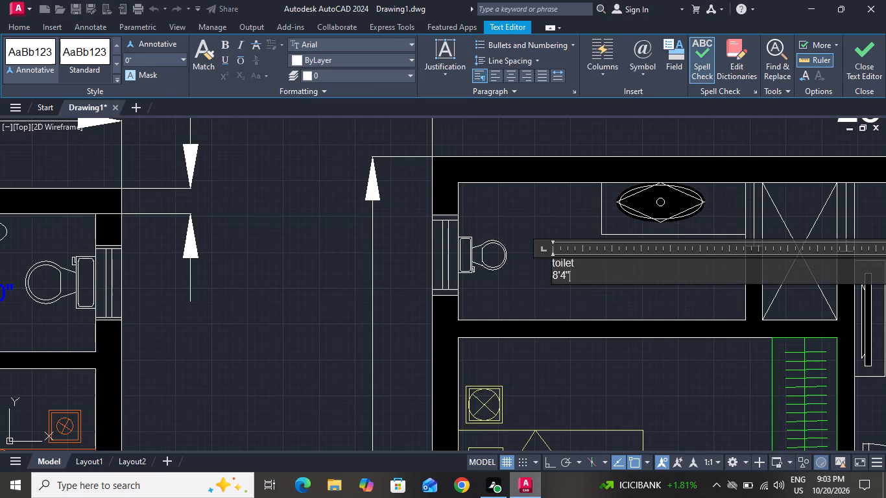
pyautogui.press('x')
pyautogui.click(558, 259)
pyautogui.write('4\'0"')
pyautogui.click(517, 281)
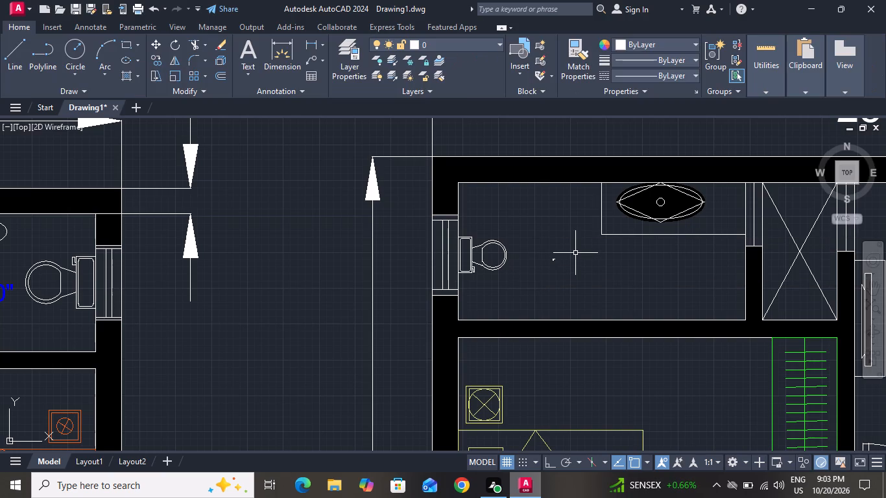
# Set the text height of the new toilet label to 6".
pyautogui.moveTo(576, 252); pyautogui.dragTo(543, 268)
pyautogui.click(543, 268)
pyautogui.rightClick(543, 268)
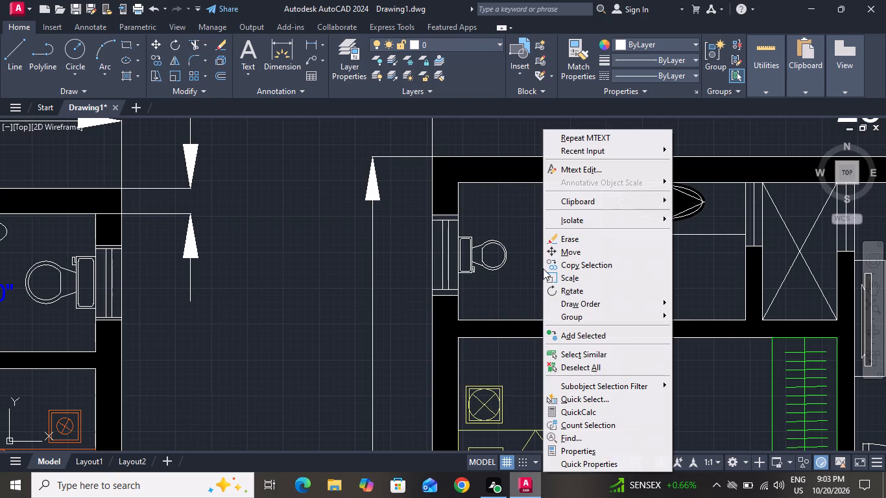
pyautogui.click(603, 453)
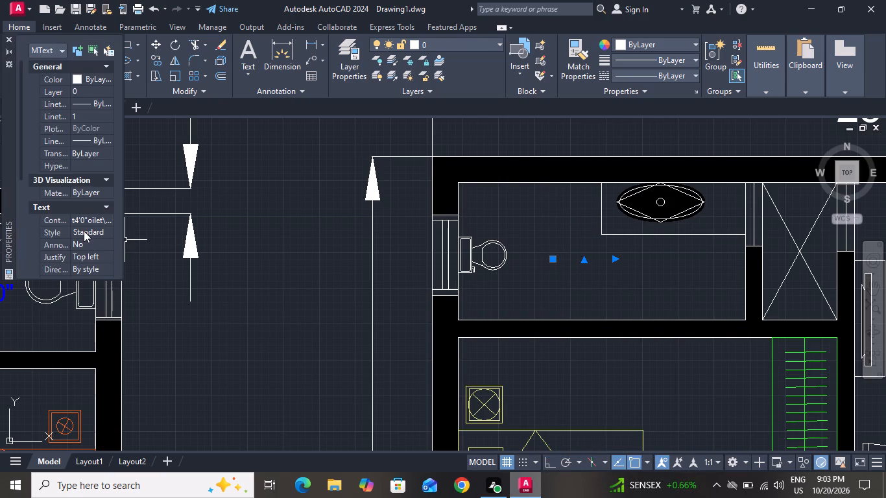
pyautogui.press('Down')
pyautogui.press('Down')
pyautogui.press('Down')
pyautogui.press('Down')
pyautogui.press('Down')
pyautogui.press('Down')
pyautogui.press('Down')
pyautogui.press('Down')
pyautogui.press('Down')
pyautogui.press('Down')
pyautogui.press('Down')
pyautogui.tripleClick(114, 275)
pyautogui.doubleClick(114, 275)
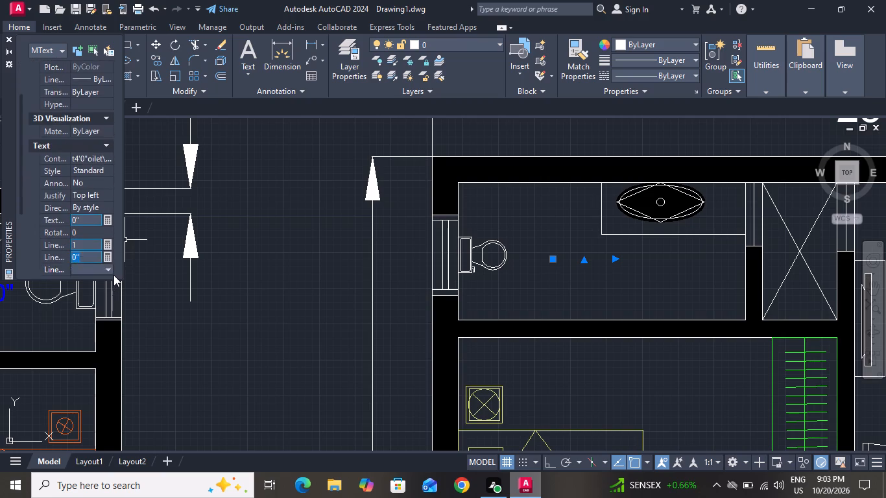
pyautogui.click(82, 217)
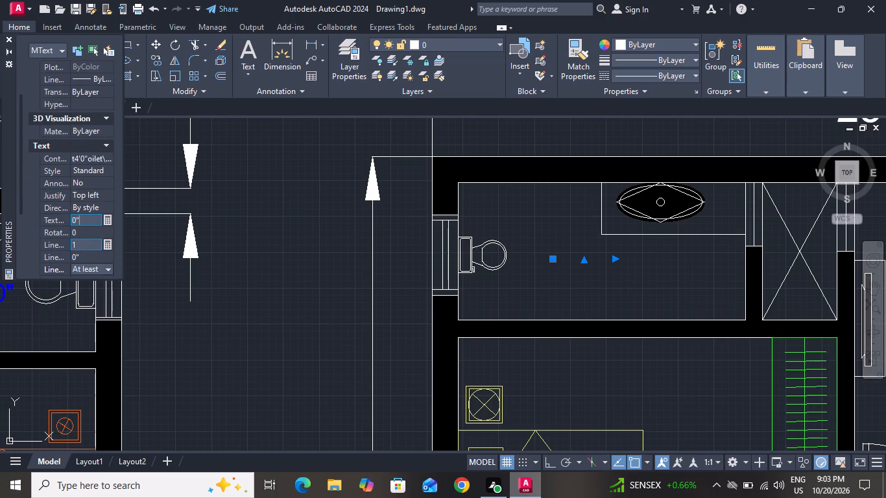
pyautogui.press('BackSpace')
pyautogui.press('BackSpace')
pyautogui.press('6')
pyautogui.hotkey('shift', '"')
pyautogui.click(9, 40)
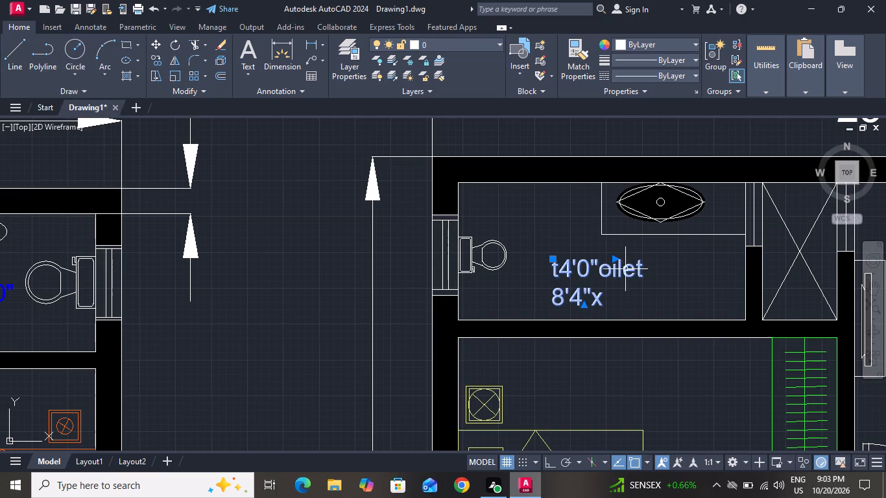
# Correct the toilet label's text to read "toliet" on the first line and 8'4"x4'0" on the second.
pyautogui.keyDown('ctrl'); pyautogui.scroll(4, 629, 269); pyautogui.keyUp('ctrl')
pyautogui.keyDown('ctrl'); pyautogui.scroll(-4, 629, 269); pyautogui.keyUp('ctrl')
pyautogui.keyDown('ctrl'); pyautogui.scroll(1, 629, 269); pyautogui.keyUp('ctrl')
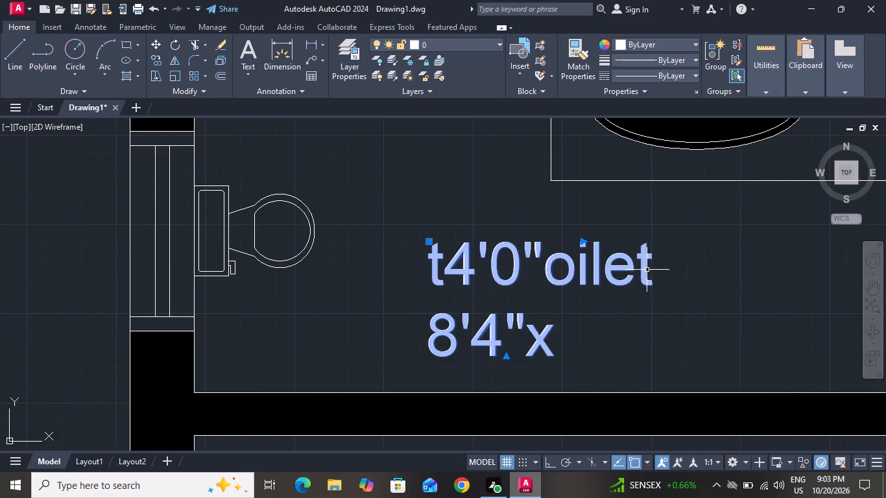
pyautogui.tripleClick(647, 270)
pyautogui.press('BackSpace')
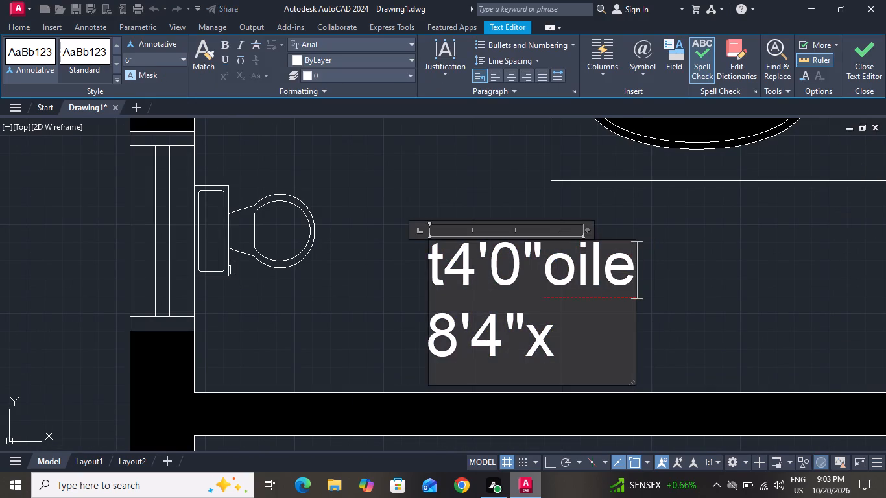
pyautogui.press('BackSpace')
pyautogui.press('BackSpace')
pyautogui.press('BackSpace')
pyautogui.press('BackSpace')
pyautogui.press('BackSpace')
pyautogui.press('BackSpace')
pyautogui.press('BackSpace')
pyautogui.press('BackSpace')
pyautogui.press('BackSpace')
pyautogui.press('BackSpace')
pyautogui.press('BackSpace')
pyautogui.press('BackSpace')
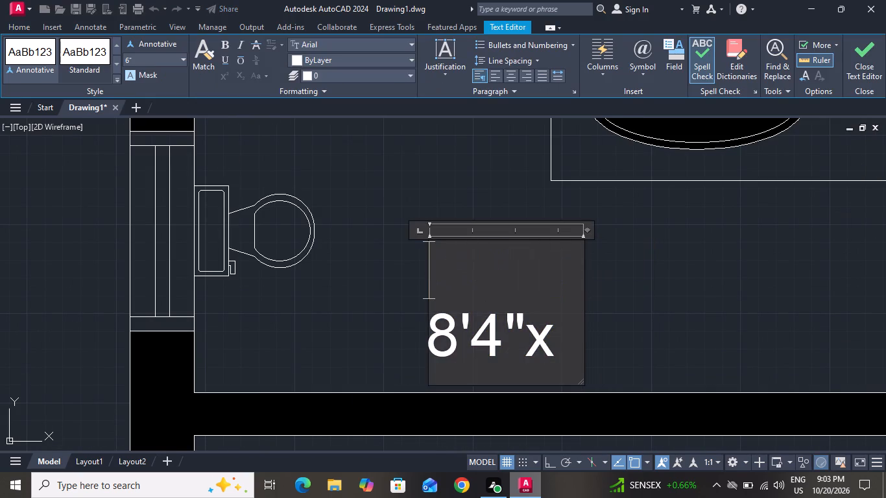
pyautogui.write('toliet')
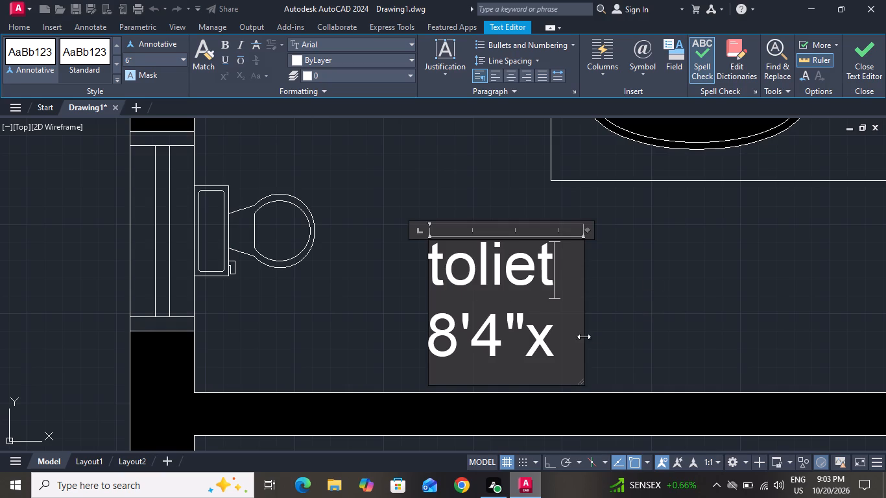
pyautogui.click(564, 344)
pyautogui.write('4\'0"')
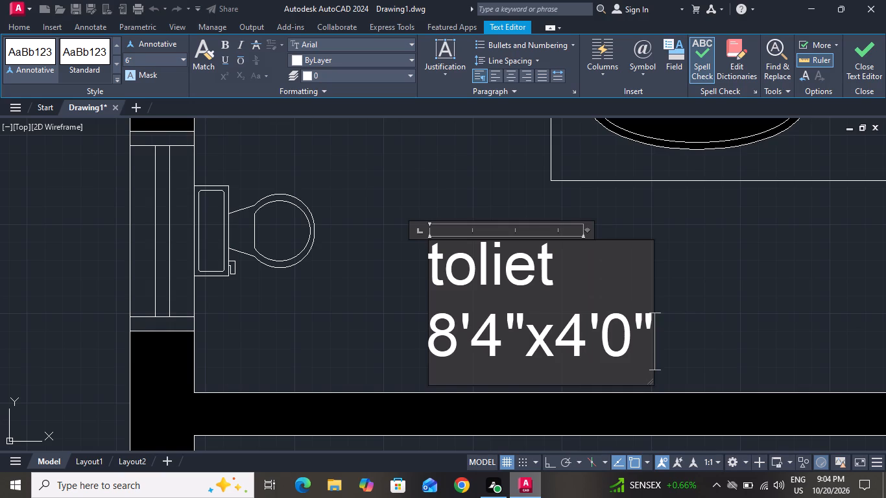
pyautogui.click(697, 255)
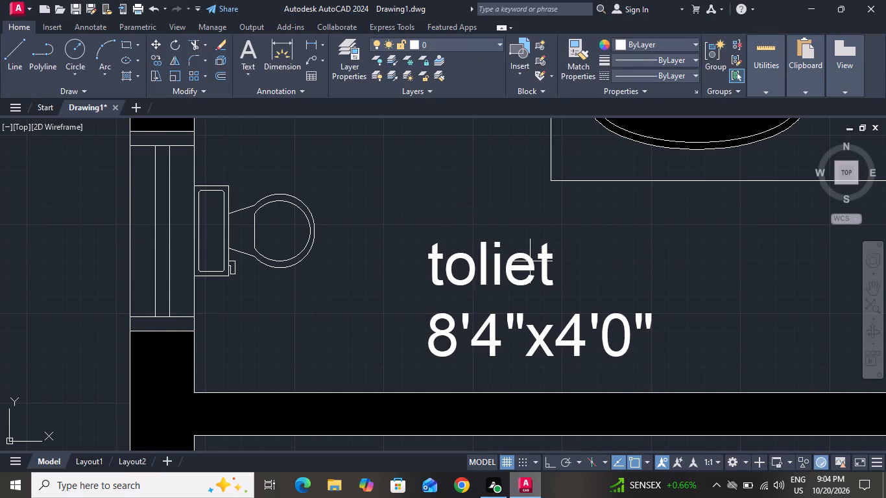
# Copy the north-west toilet label into the north-east bedroom and into the west bedroom, between the bed and the green wardrobe.
pyautogui.click(529, 261)
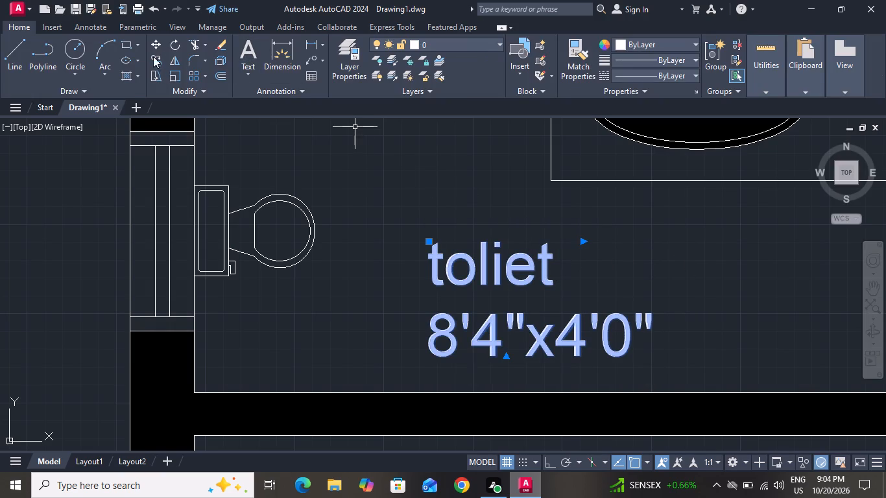
pyautogui.click(149, 56)
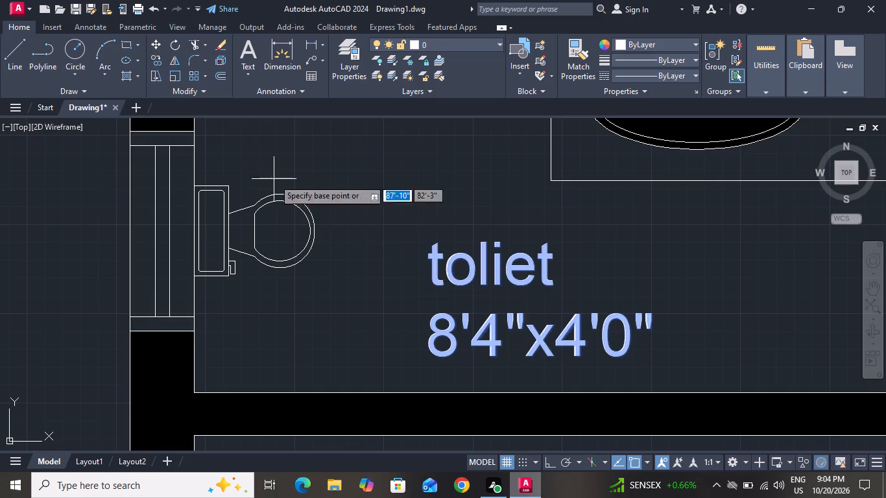
pyautogui.keyDown('ctrl'); pyautogui.scroll(-9, 356, 268); pyautogui.keyUp('ctrl')
pyautogui.click(356, 268)
pyautogui.keyDown('ctrl'); pyautogui.scroll(4, 356, 268); pyautogui.keyUp('ctrl')
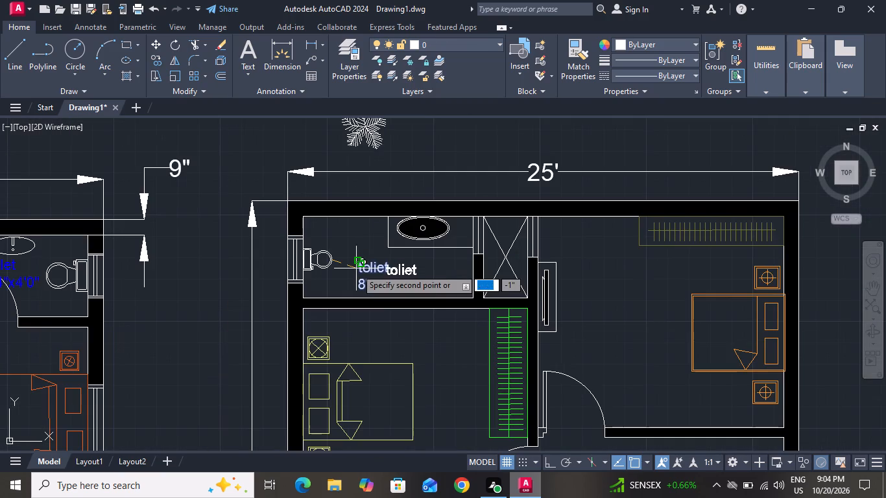
pyautogui.click(590, 293)
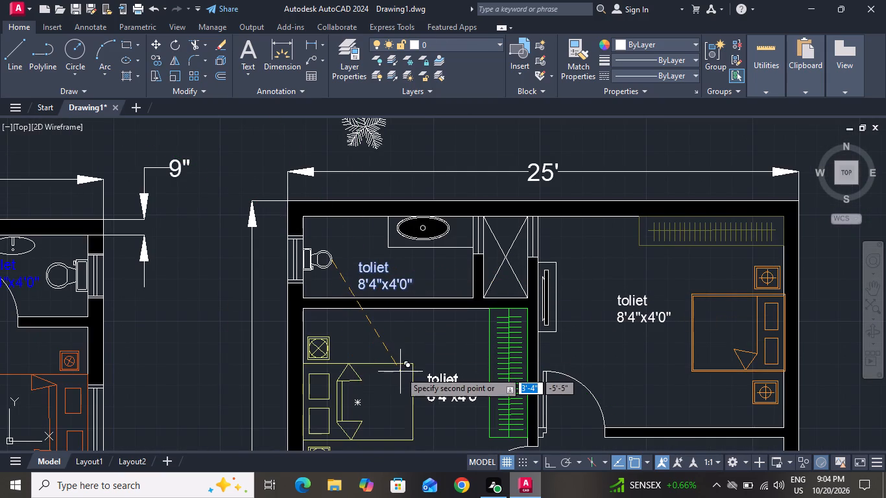
pyautogui.click(400, 373)
# Place further copies of the toilet label beside the living room's coffee table and beside the WC in the lower toilet.
pyautogui.keyDown('ctrl'); pyautogui.scroll(-2, 400, 373); pyautogui.keyUp('ctrl')
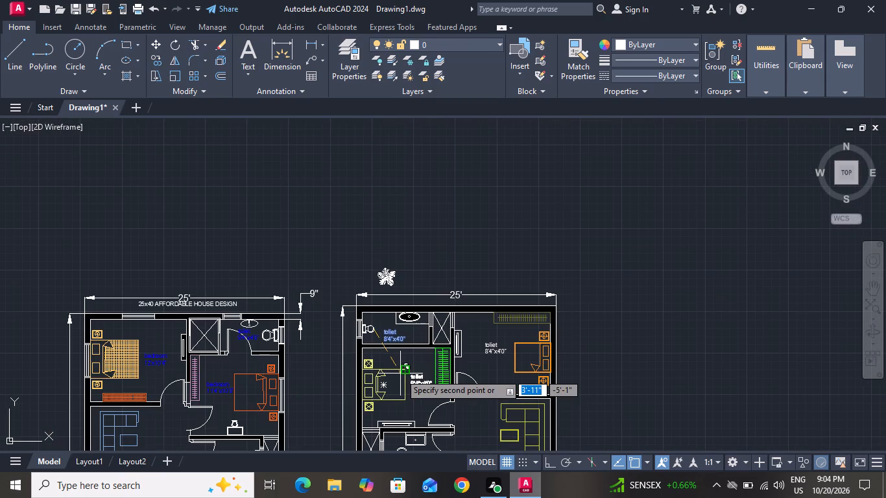
pyautogui.keyDown('ctrl'); pyautogui.scroll(-4, 416, 383); pyautogui.keyUp('ctrl')
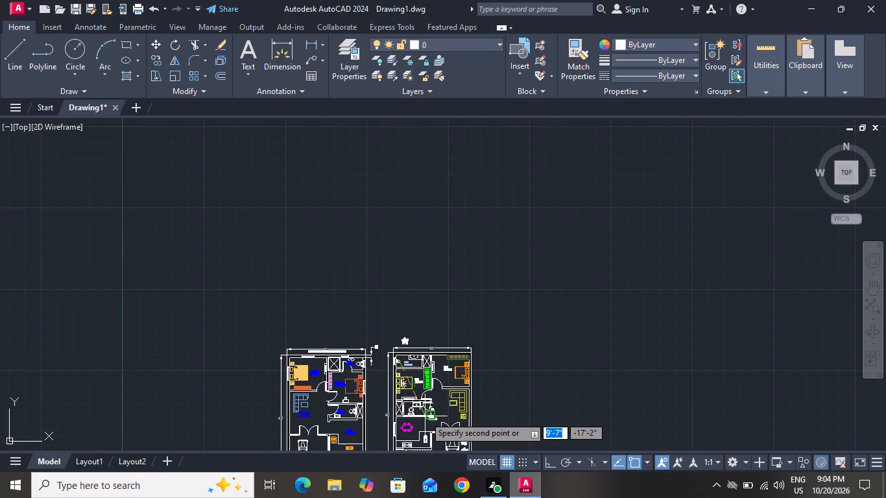
pyautogui.keyDown('ctrl'); pyautogui.scroll(9, 425, 416); pyautogui.keyUp('ctrl')
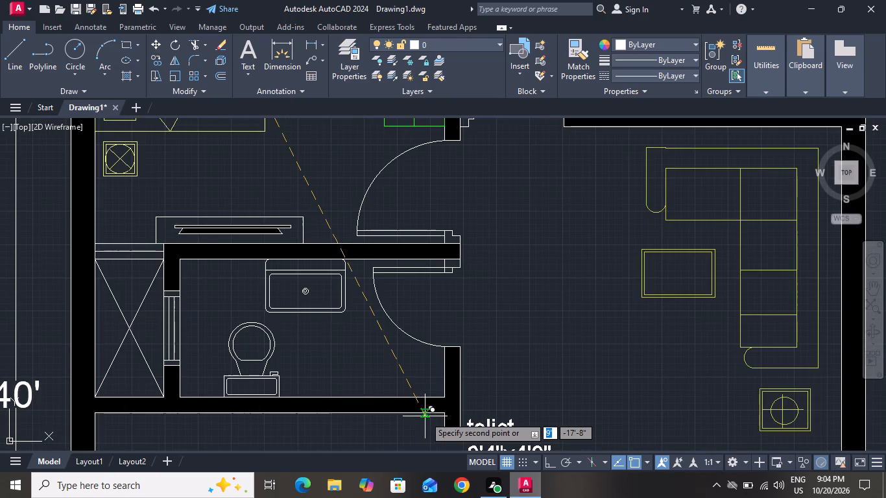
pyautogui.click(618, 303)
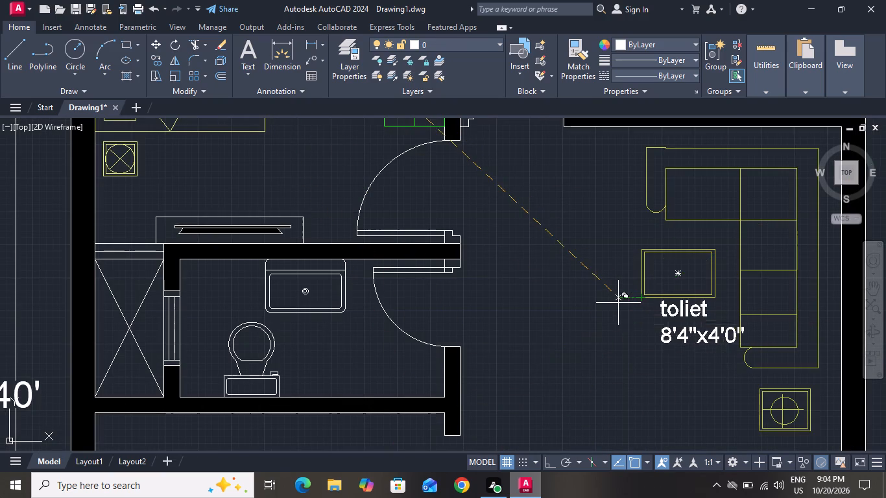
pyautogui.click(276, 330)
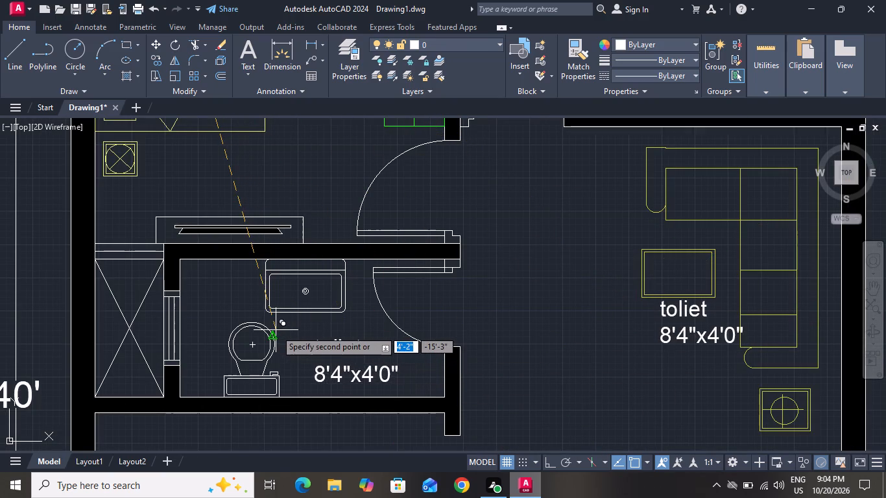
# Place another copy of the toilet label over the dining table.
pyautogui.keyDown('ctrl'); pyautogui.scroll(-8, 276, 330); pyautogui.keyUp('ctrl')
pyautogui.scroll(1, 276, 330)
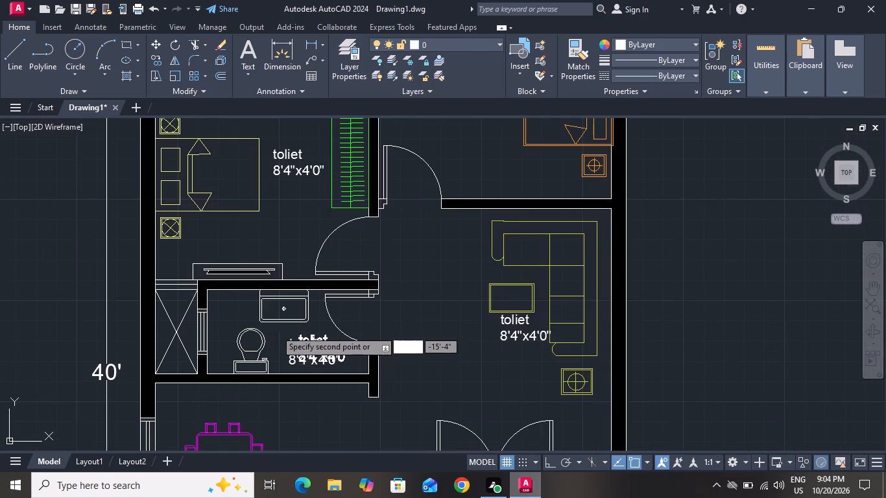
pyautogui.keyDown('ctrl'); pyautogui.scroll(-3, 272, 344); pyautogui.keyUp('ctrl')
pyautogui.keyDown('ctrl'); pyautogui.scroll(1, 272, 344); pyautogui.keyUp('ctrl')
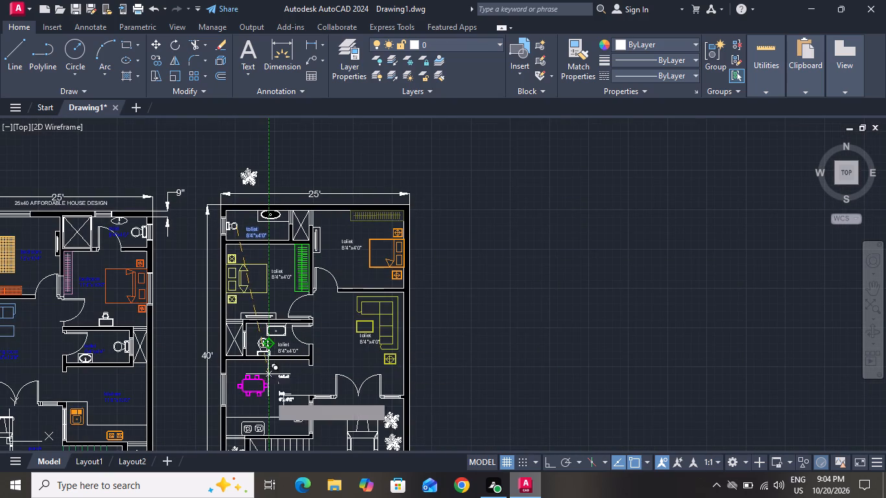
pyautogui.keyDown('ctrl'); pyautogui.scroll(4, 261, 401); pyautogui.keyUp('ctrl')
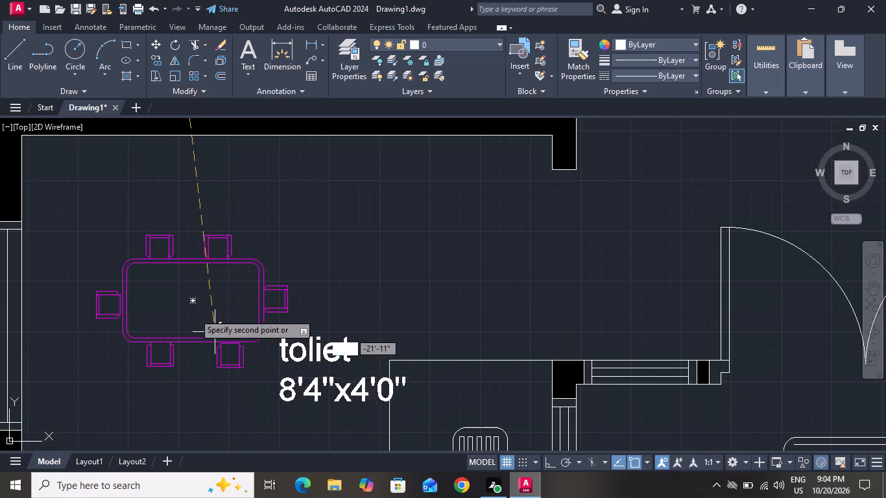
pyautogui.click(95, 265)
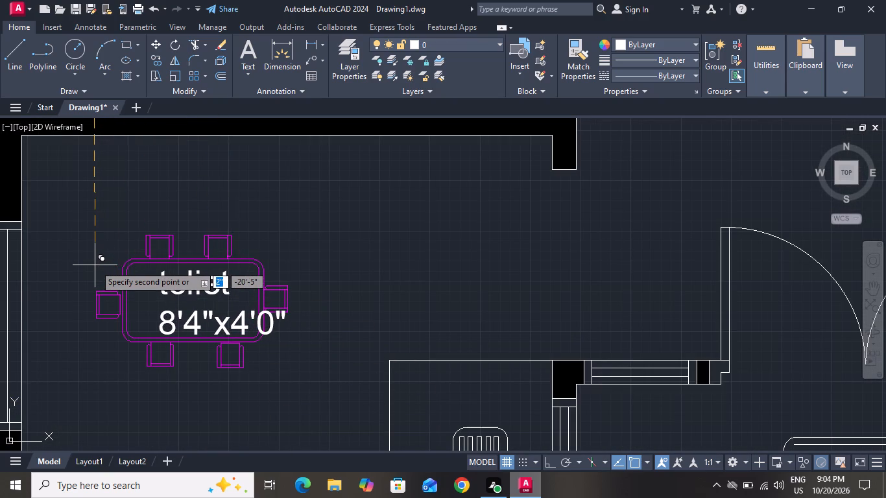
# Place the last label copies in the kitchen above the stove counter and in the porch beside the car, and end the copying.
pyautogui.keyDown('ctrl'); pyautogui.scroll(-5, 95, 265); pyautogui.keyUp('ctrl')
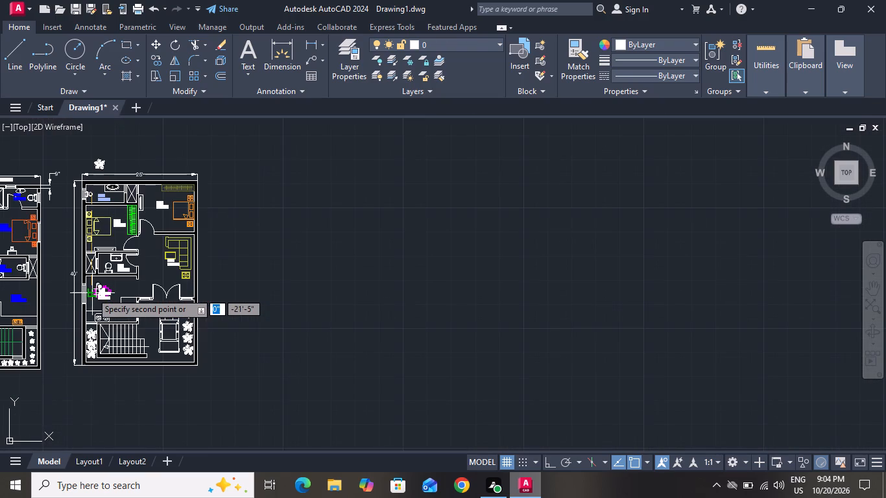
pyautogui.keyDown('ctrl'); pyautogui.scroll(5, 106, 311); pyautogui.keyUp('ctrl')
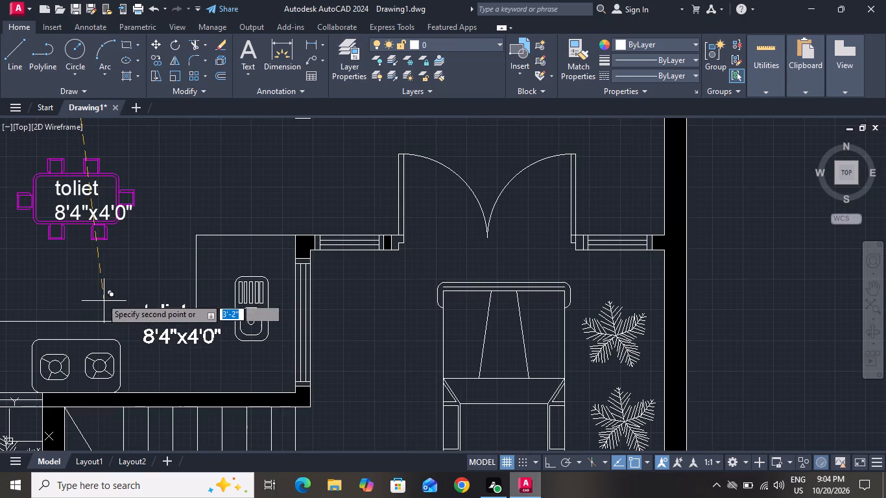
pyautogui.click(10, 269)
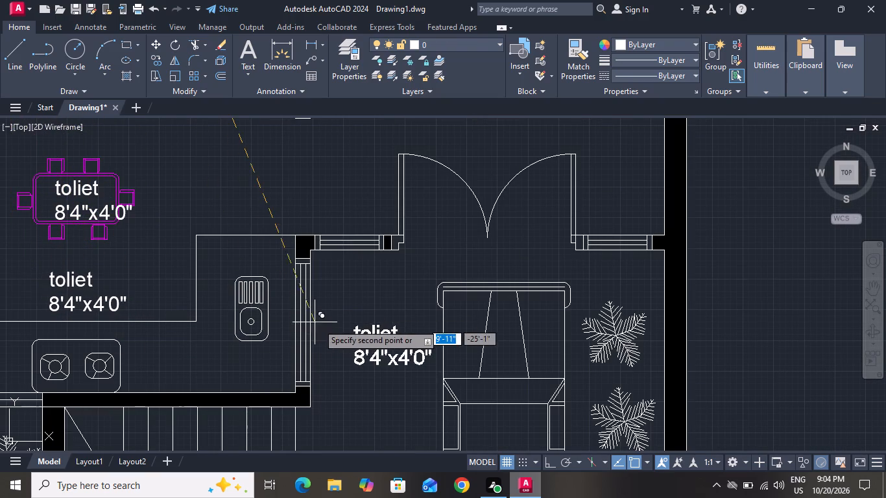
pyautogui.click(318, 324)
pyautogui.keyDown('ctrl'); pyautogui.scroll(-3, 318, 324); pyautogui.keyUp('ctrl')
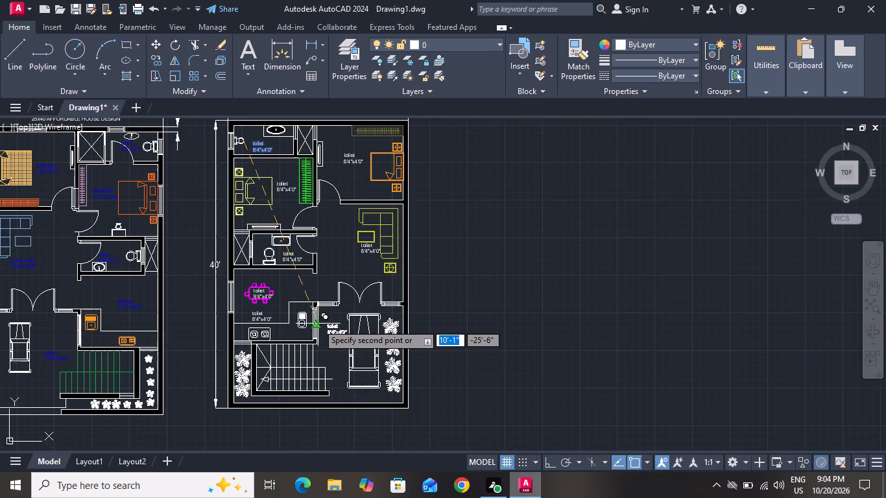
pyautogui.rightClick(318, 324)
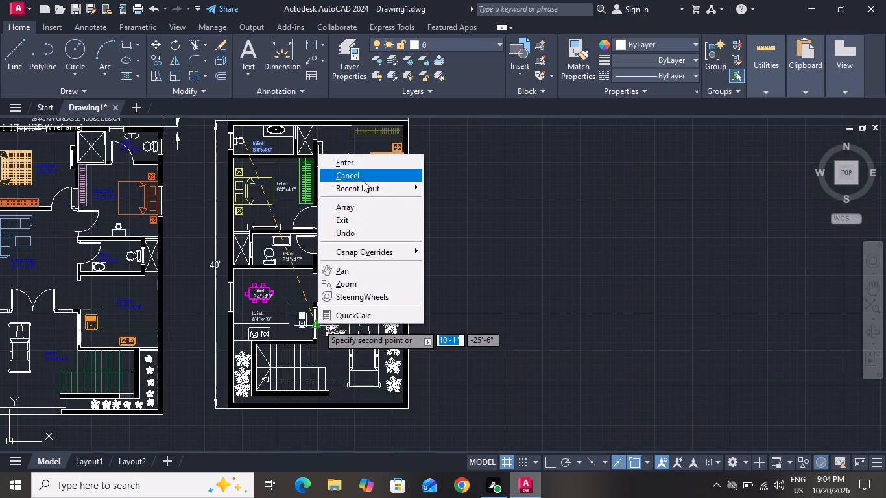
pyautogui.click(362, 180)
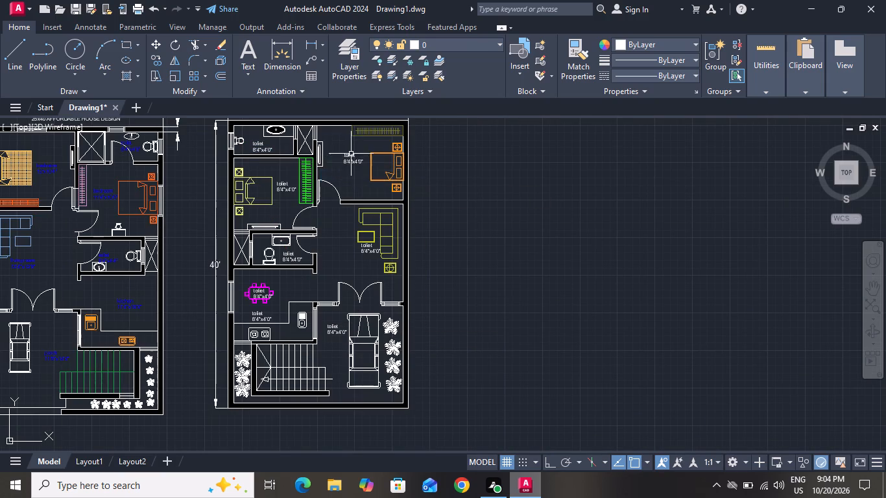
# Change the first line of the north-east bedroom's copied label to "bedroom".
pyautogui.keyDown('ctrl'); pyautogui.scroll(5, 351, 154); pyautogui.keyUp('ctrl')
pyautogui.doubleClick(343, 164)
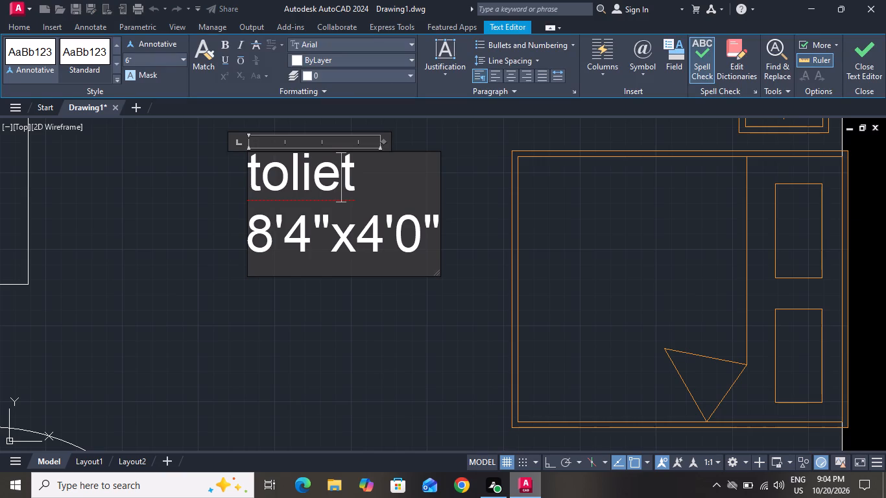
pyautogui.click(398, 172)
pyautogui.click(398, 172)
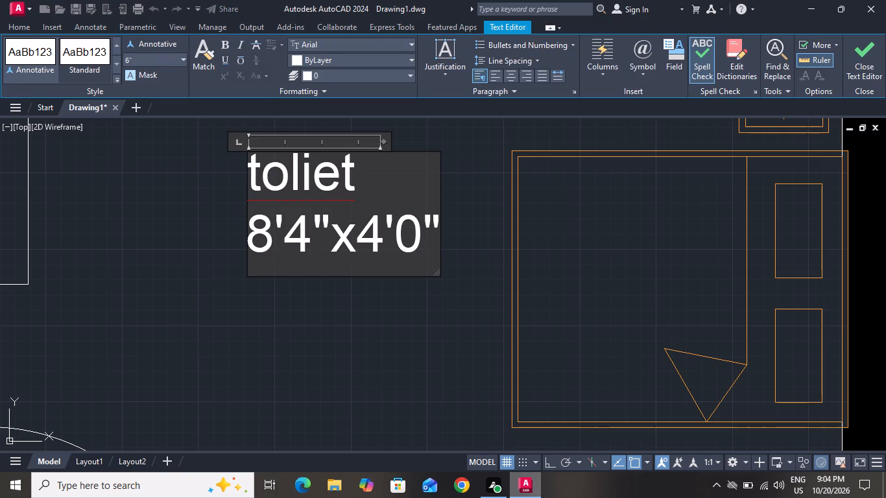
pyautogui.click(373, 172)
pyautogui.press('BackSpace')
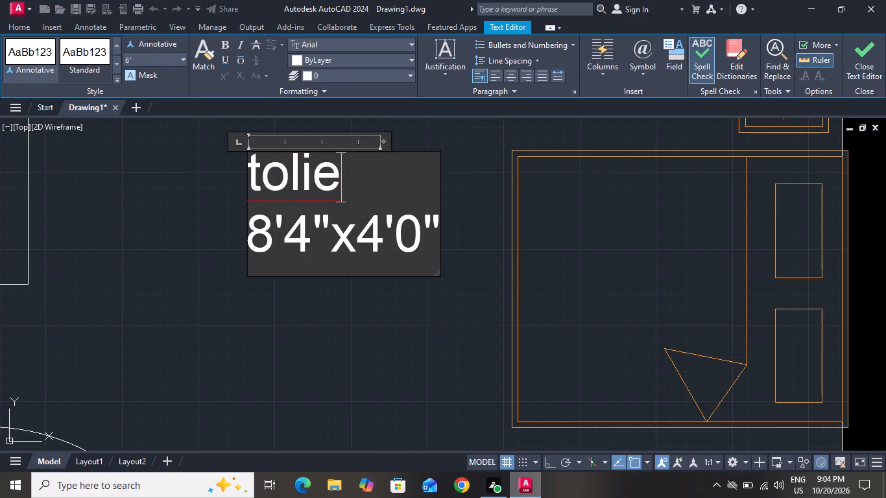
pyautogui.press('BackSpace')
pyautogui.press('BackSpace')
pyautogui.press('BackSpace')
pyautogui.press('BackSpace')
pyautogui.press('BackSpace')
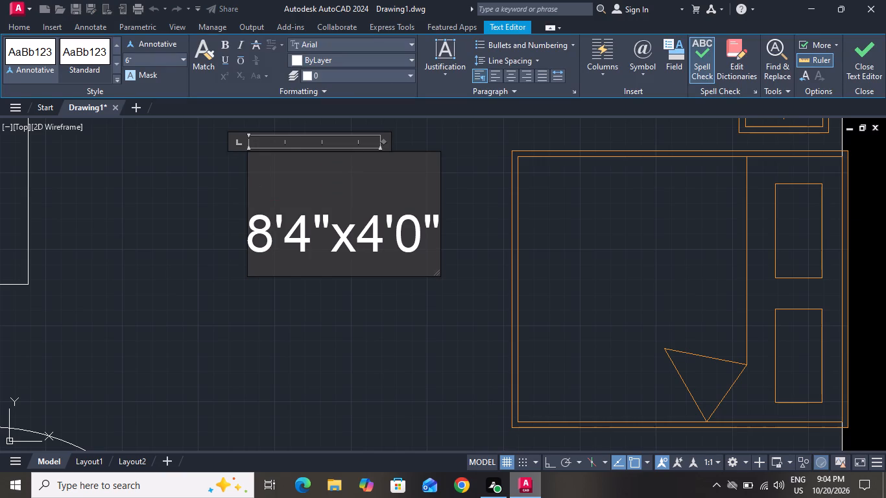
pyautogui.write('bedroom')
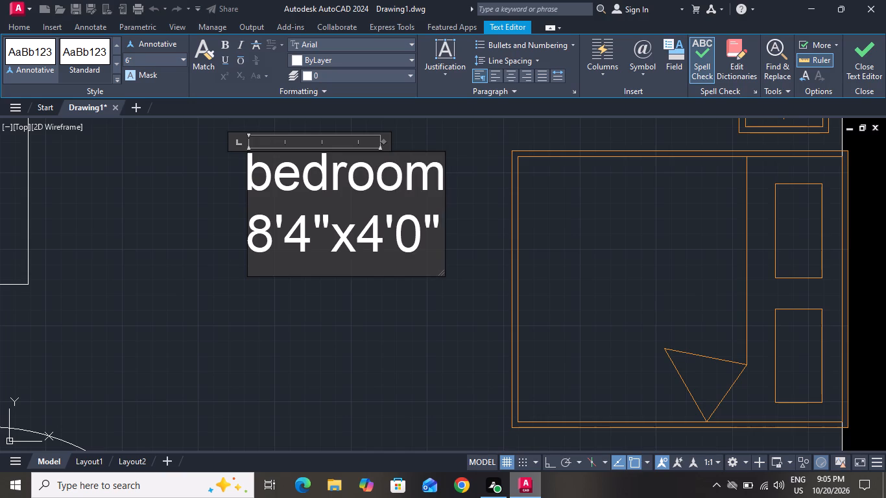
# Change the size line of the north-east bedroom label to 12'0"x10'4".
pyautogui.click(437, 228)
pyautogui.press('BackSpace')
pyautogui.press('BackSpace')
pyautogui.press('BackSpace')
pyautogui.press('BackSpace')
pyautogui.press('BackSpace')
pyautogui.press('BackSpace')
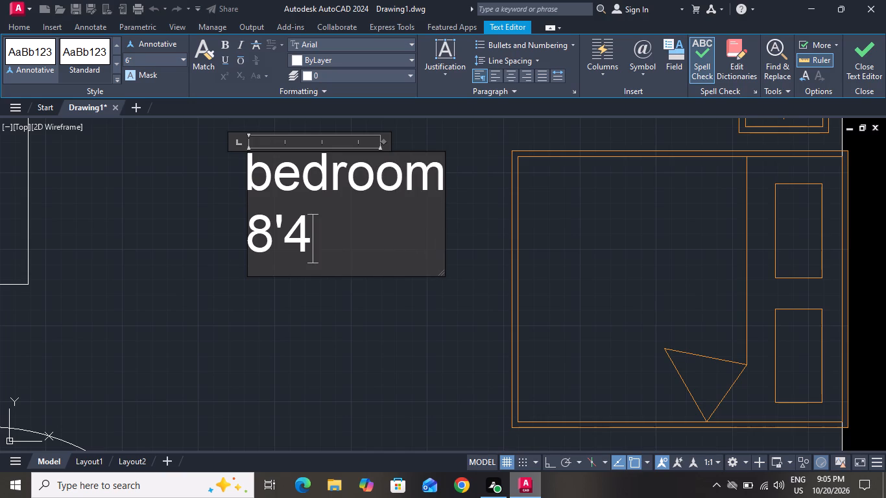
pyautogui.press('BackSpace')
pyautogui.press('BackSpace')
pyautogui.press('BackSpace')
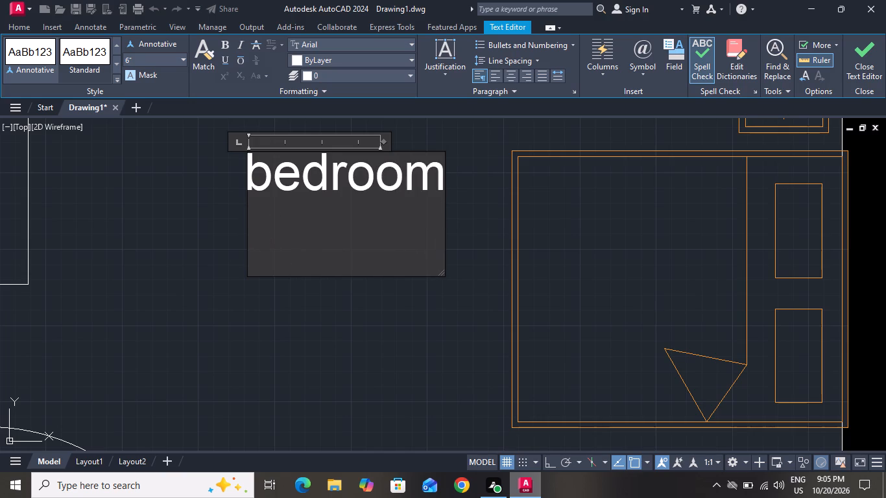
pyautogui.write('12\'0"')
pyautogui.press('x')
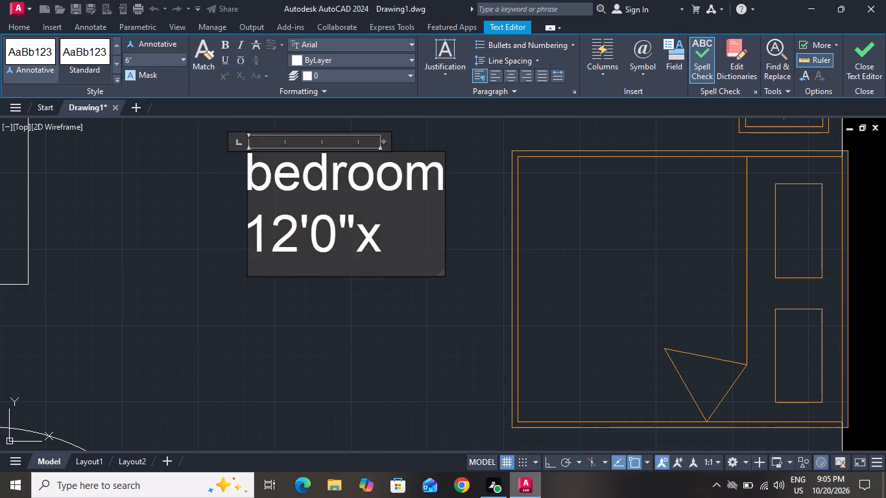
pyautogui.write('10\'4"')
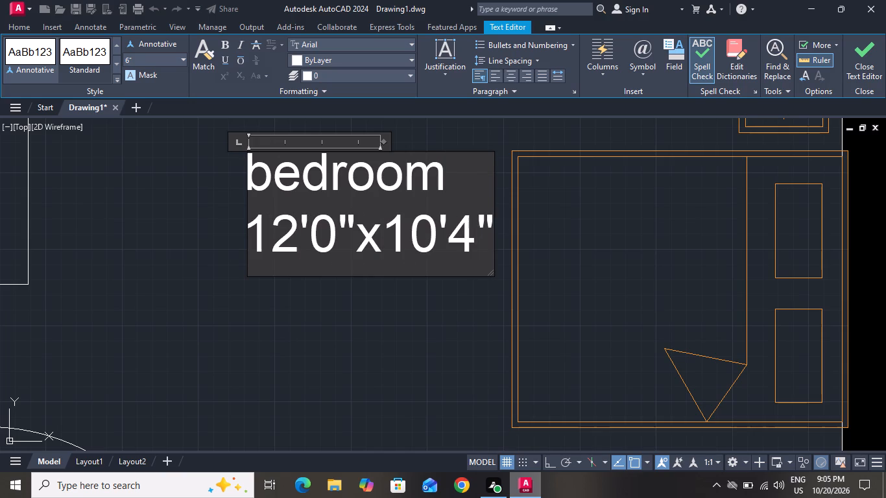
pyautogui.click(359, 296)
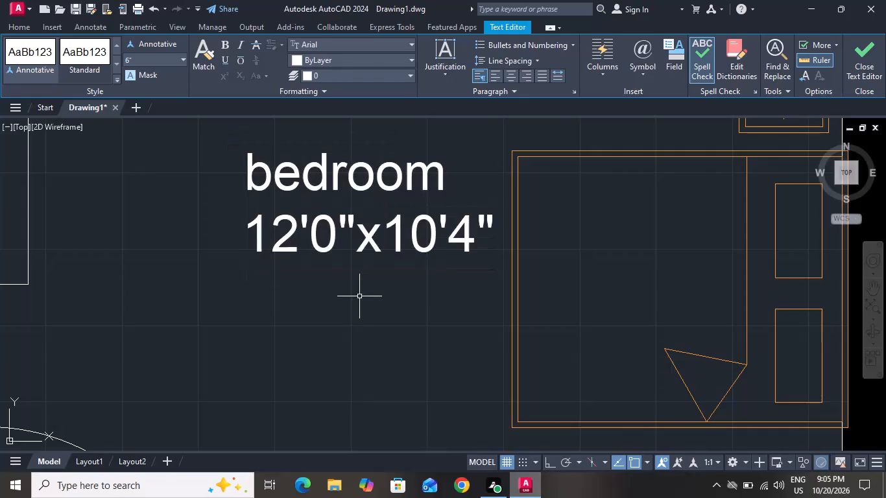
# Change the first line of the copied toilet label beside the green wardrobe in the west bedroom to "bedroom".
pyautogui.keyDown('ctrl'); pyautogui.scroll(-5, 359, 296); pyautogui.keyUp('ctrl')
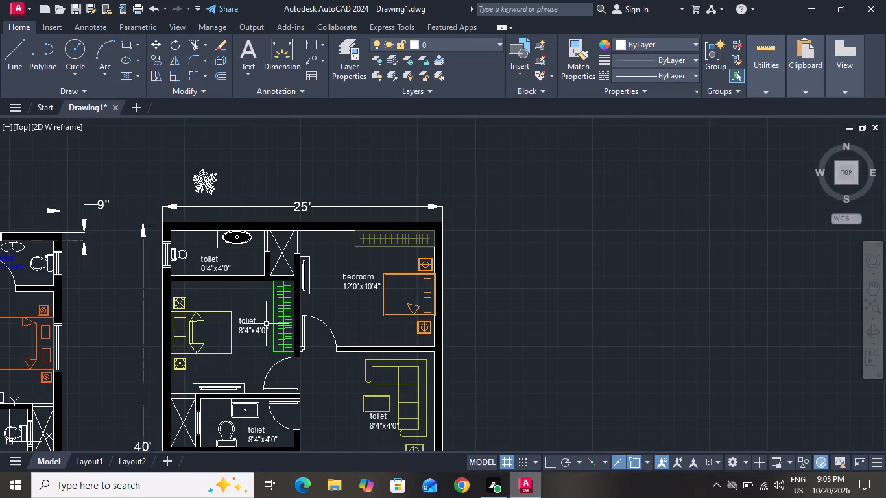
pyautogui.keyDown('ctrl'); pyautogui.scroll(1, 266, 324); pyautogui.keyUp('ctrl')
pyautogui.keyDown('ctrl'); pyautogui.scroll(-2, 266, 324); pyautogui.keyUp('ctrl')
pyautogui.keyDown('ctrl'); pyautogui.scroll(4, 266, 324); pyautogui.keyUp('ctrl')
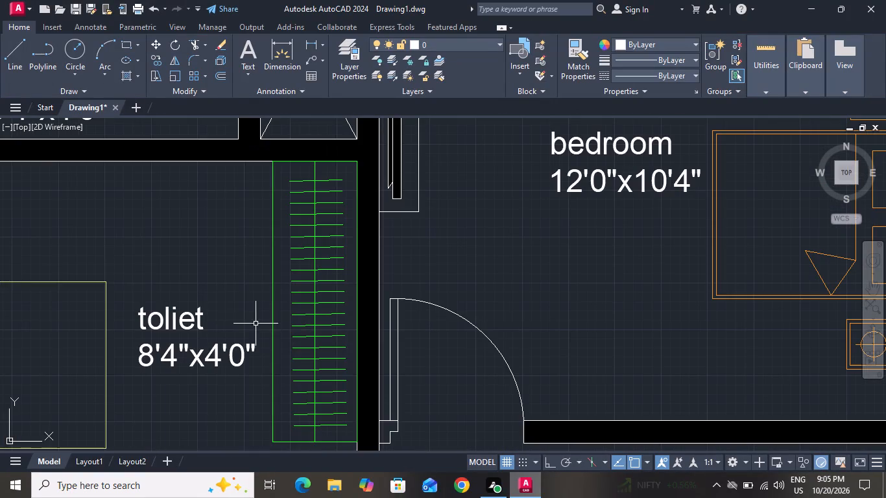
pyautogui.tripleClick(200, 314)
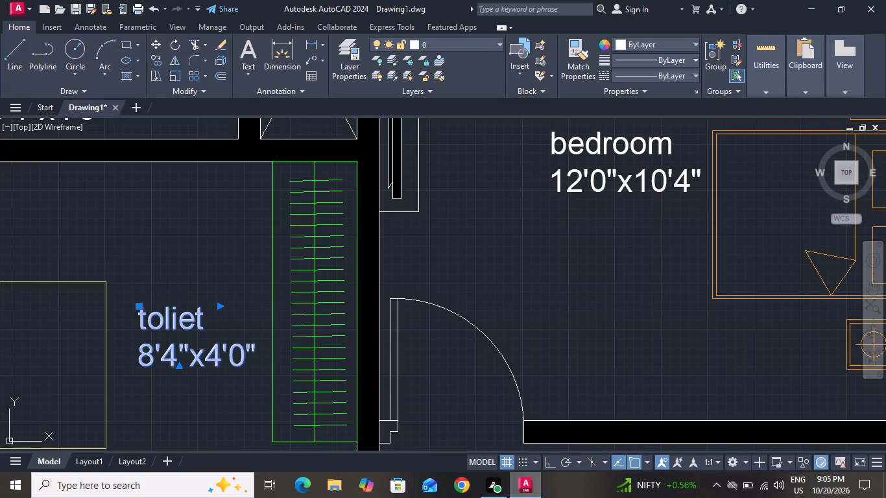
pyautogui.press('BackSpace')
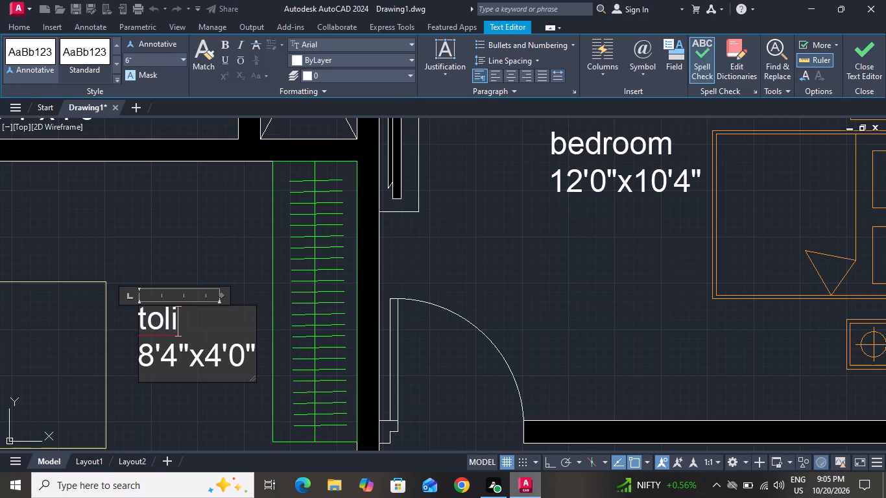
pyautogui.press('BackSpace')
pyautogui.press('BackSpace')
pyautogui.press('BackSpace')
pyautogui.press('BackSpace')
pyautogui.press('BackSpace')
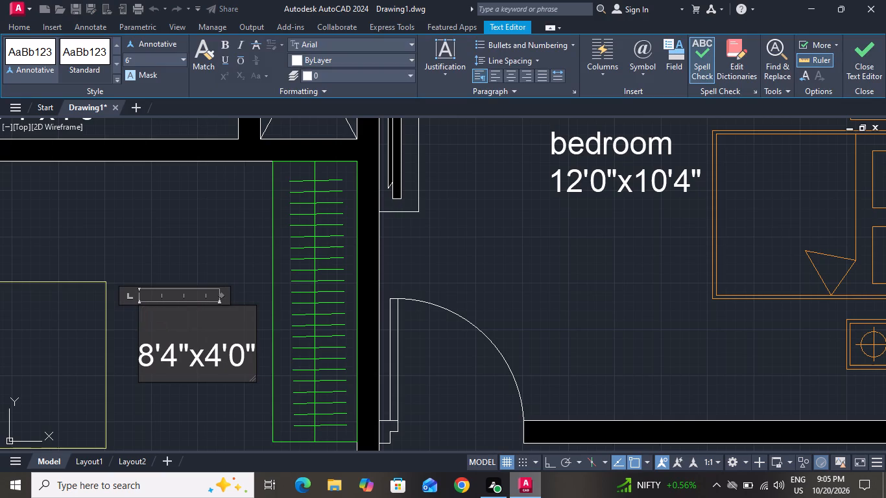
pyautogui.write('bedr')
pyautogui.write('oo')
pyautogui.press('space')
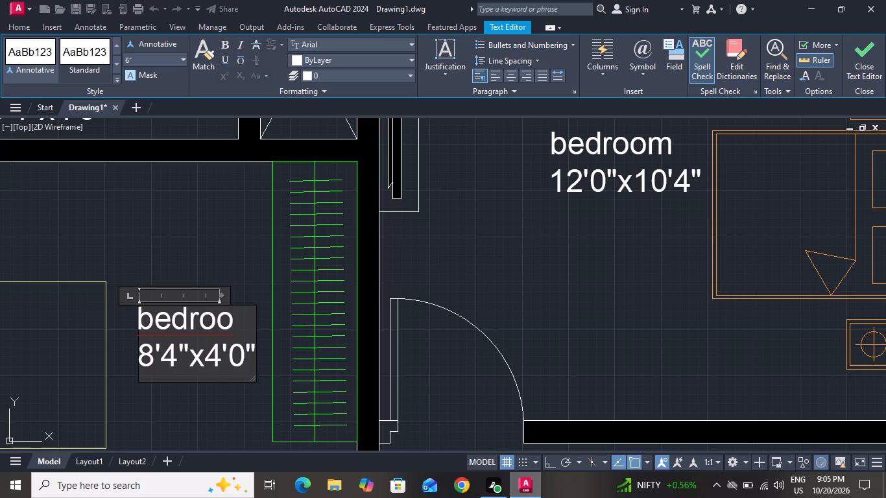
pyautogui.press('BackSpace')
pyautogui.press('m')
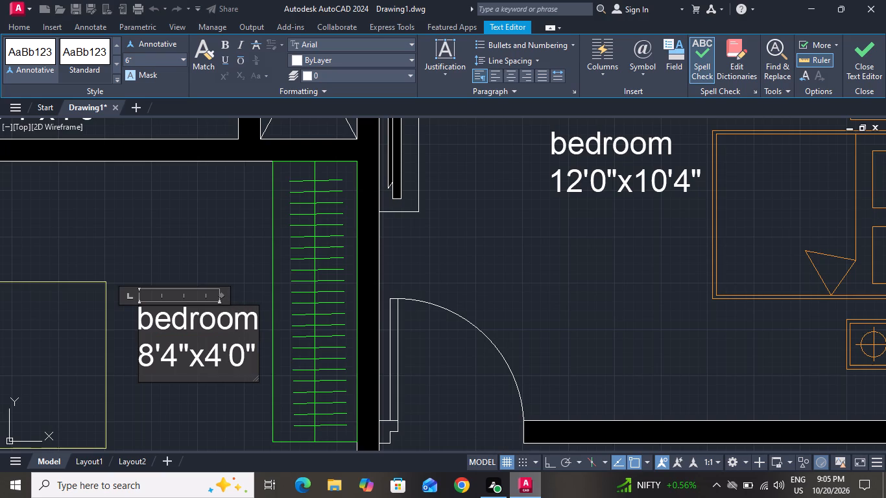
# Change the size line of the west bedroom label to 11'4"x10'0" and finish editing it.
pyautogui.click(256, 352)
pyautogui.click(250, 356)
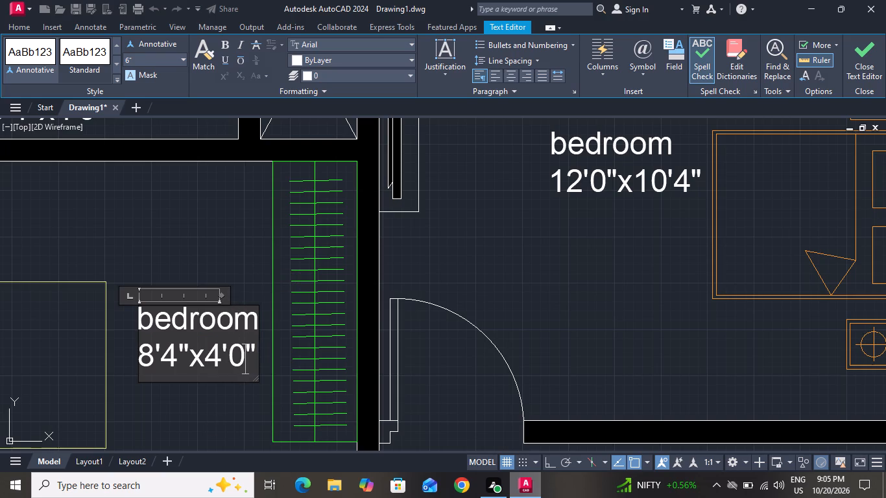
pyautogui.click(250, 356)
pyautogui.press('BackSpace')
pyautogui.press('BackSpace')
pyautogui.press('BackSpace')
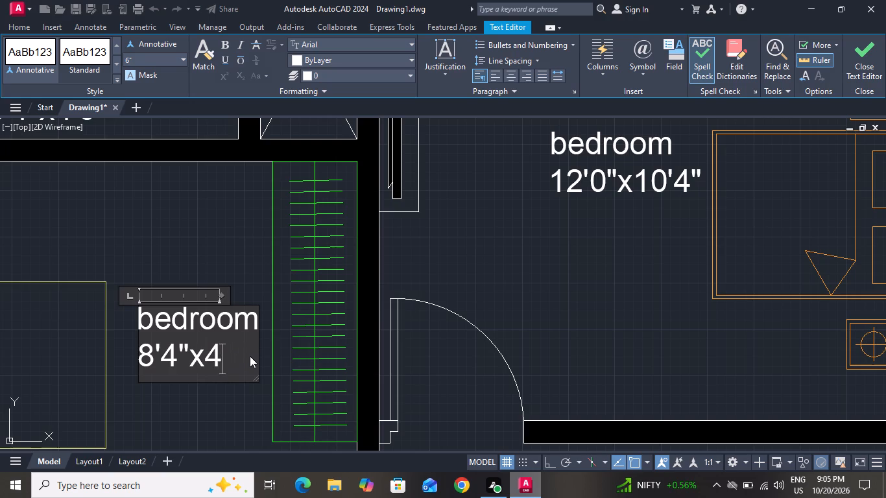
pyautogui.press('BackSpace')
pyautogui.press('BackSpace')
pyautogui.press('BackSpace')
pyautogui.press('BackSpace')
pyautogui.press('BackSpace')
pyautogui.press('BackSpace')
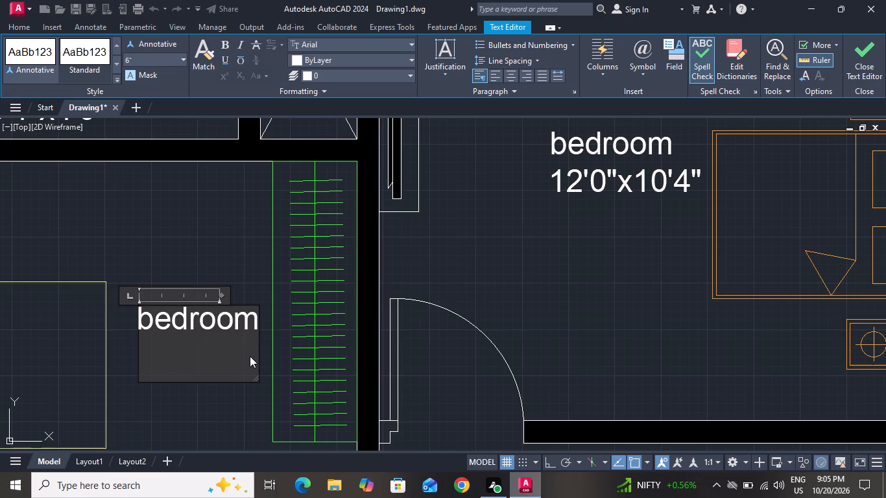
pyautogui.write('11')
pyautogui.write("'4")
pyautogui.hotkey('shift', '"')
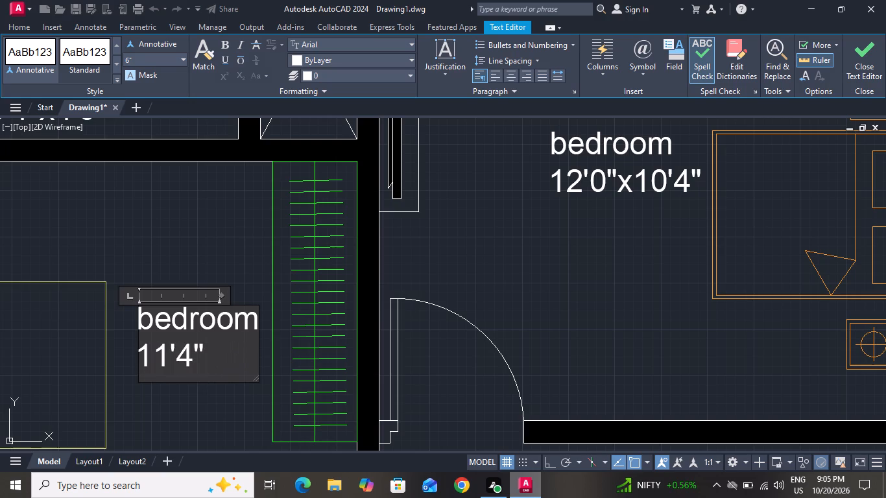
pyautogui.press('x')
pyautogui.press('1')
pyautogui.write('0\'0"')
pyautogui.click(206, 258)
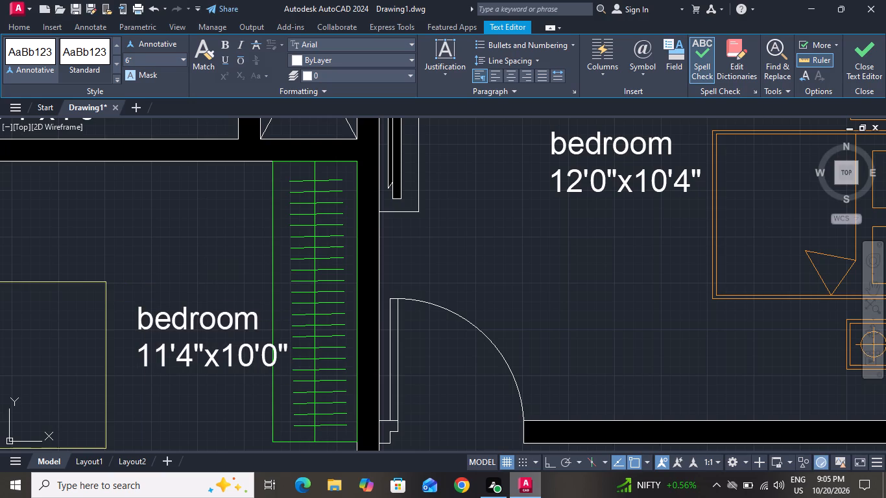
# Change the first line of the copied toilet label beside the sofa and coffee table to "living room".
pyautogui.keyDown('ctrl'); pyautogui.scroll(-3, 206, 258); pyautogui.keyUp('ctrl')
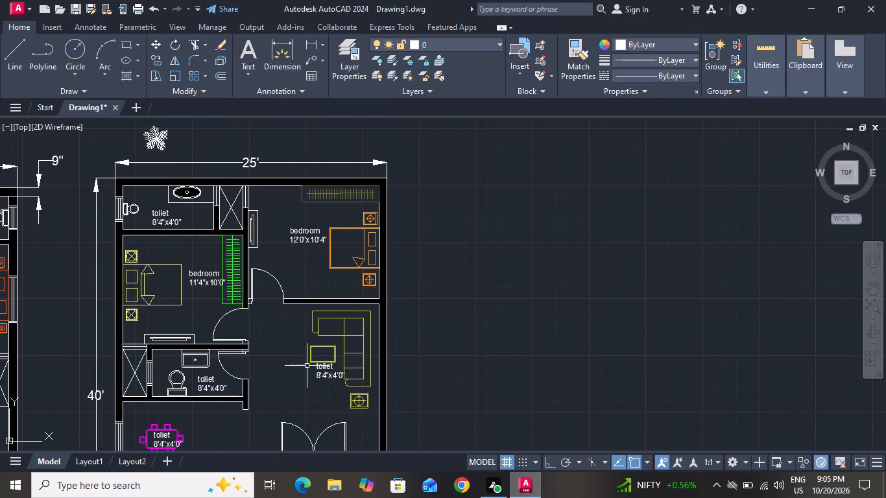
pyautogui.keyDown('ctrl'); pyautogui.scroll(2, 318, 379); pyautogui.keyUp('ctrl')
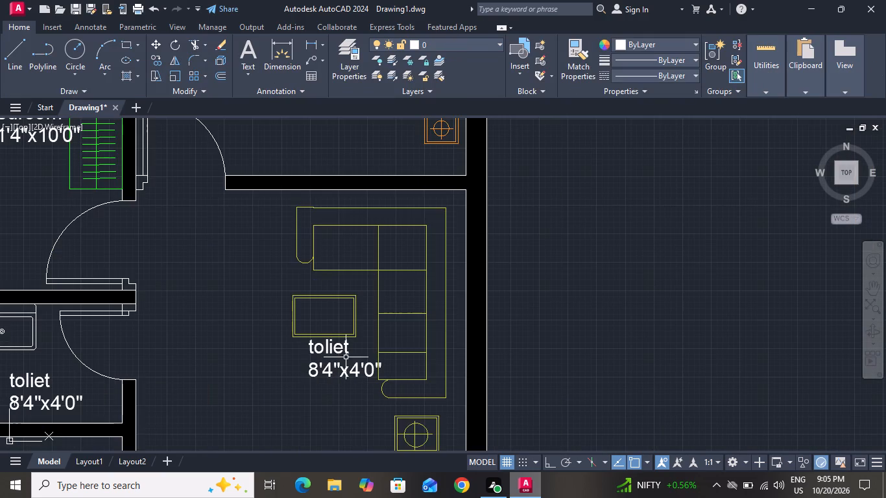
pyautogui.doubleClick(346, 349)
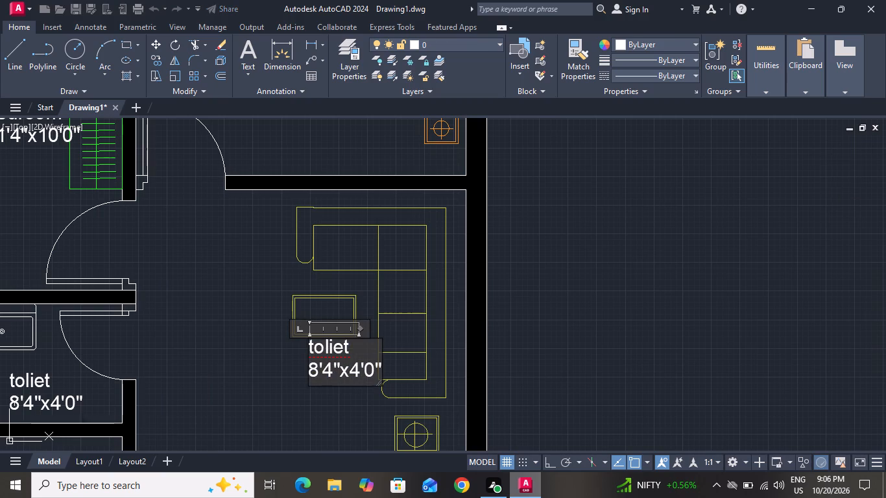
pyautogui.click(352, 348)
pyautogui.press('BackSpace')
pyautogui.press('BackSpace')
pyautogui.press('BackSpace')
pyautogui.press('BackSpace')
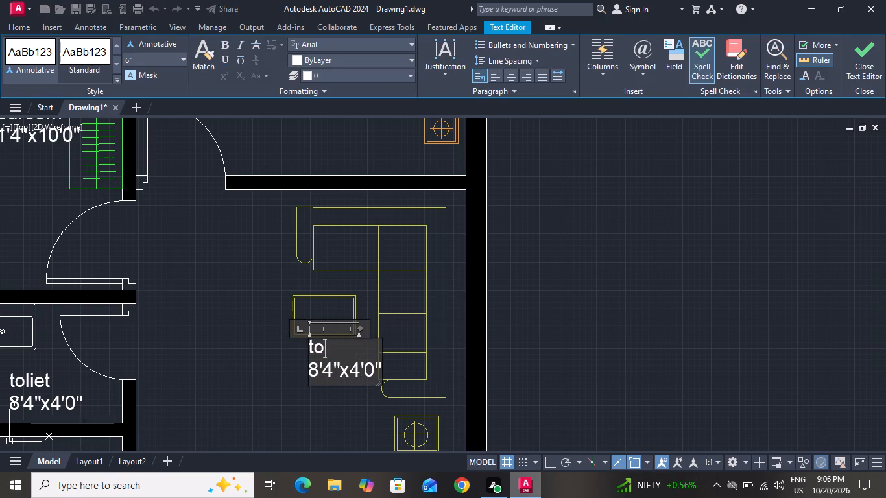
pyautogui.press('BackSpace')
pyautogui.press('BackSpace')
pyautogui.write('li')
pyautogui.write('ving roo')
pyautogui.press('m')
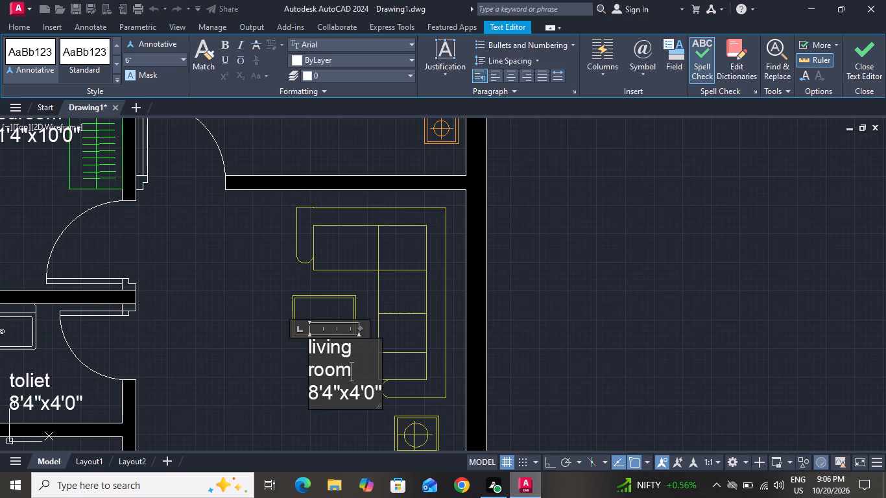
# Change the size line of the living room label to 12'4"x13'8".
pyautogui.click(377, 388)
pyautogui.click(377, 388)
pyautogui.press('BackSpace')
pyautogui.press('BackSpace')
pyautogui.press('BackSpace')
pyautogui.press('BackSpace')
pyautogui.press('BackSpace')
pyautogui.press('BackSpace')
pyautogui.press('BackSpace')
pyautogui.press('BackSpace')
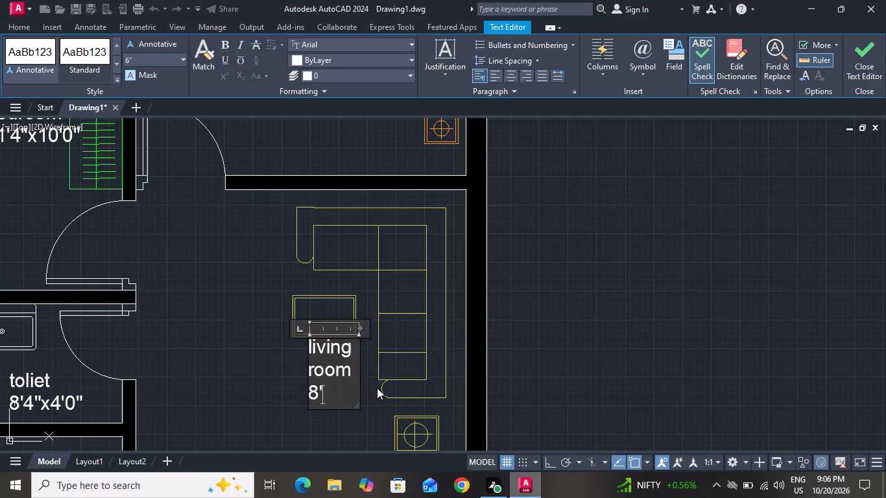
pyautogui.press('BackSpace')
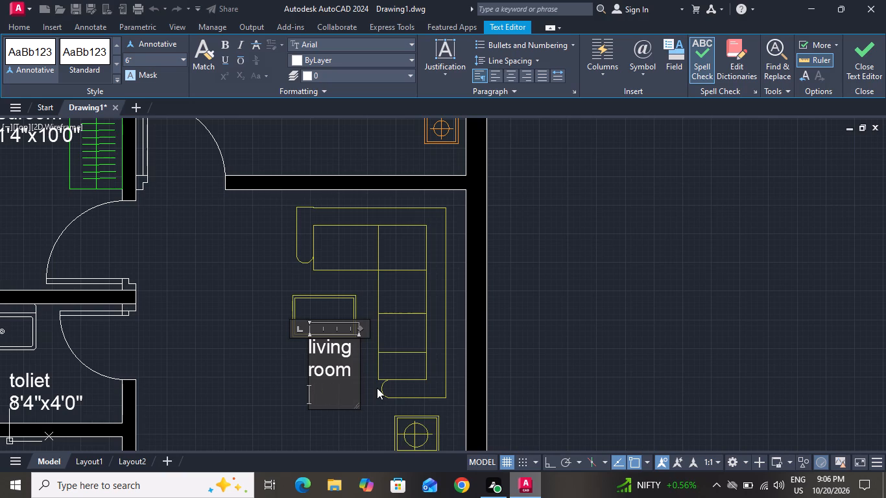
pyautogui.write('12')
pyautogui.press("'")
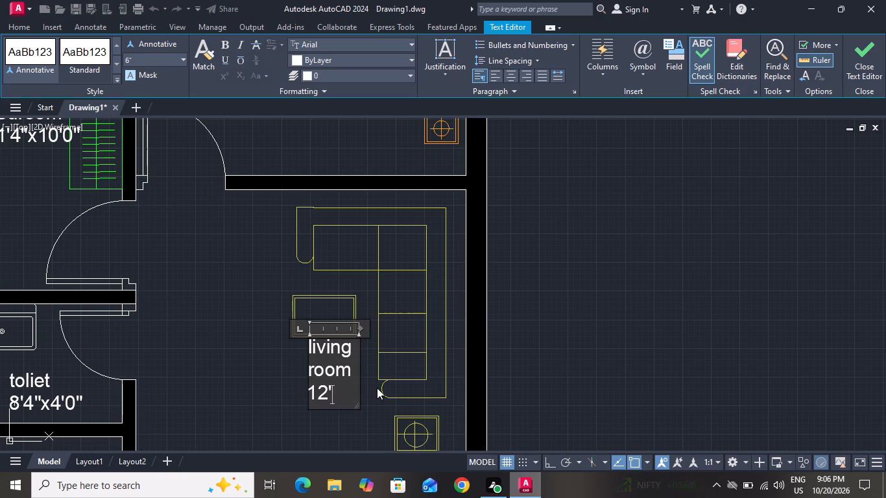
pyautogui.press('4')
pyautogui.hotkey('shift', '"')
pyautogui.press('x')
pyautogui.write('13')
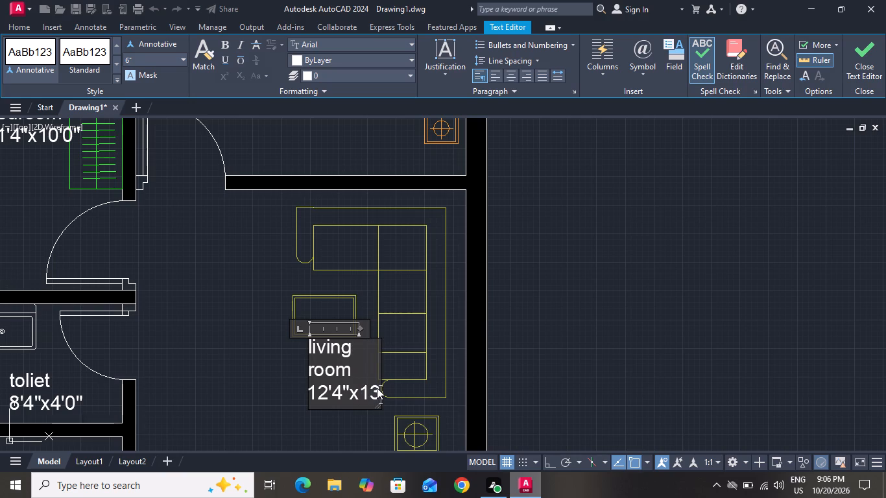
pyautogui.press("'")
pyautogui.press('8')
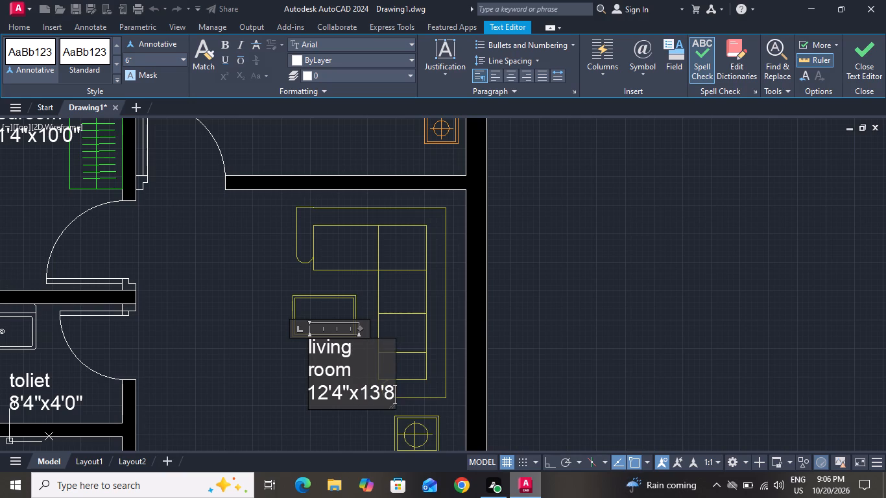
pyautogui.hotkey('shift', '"')
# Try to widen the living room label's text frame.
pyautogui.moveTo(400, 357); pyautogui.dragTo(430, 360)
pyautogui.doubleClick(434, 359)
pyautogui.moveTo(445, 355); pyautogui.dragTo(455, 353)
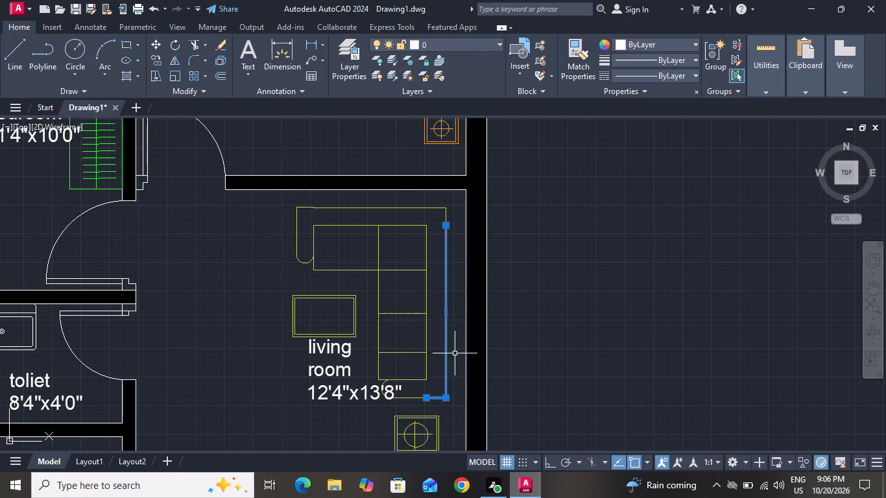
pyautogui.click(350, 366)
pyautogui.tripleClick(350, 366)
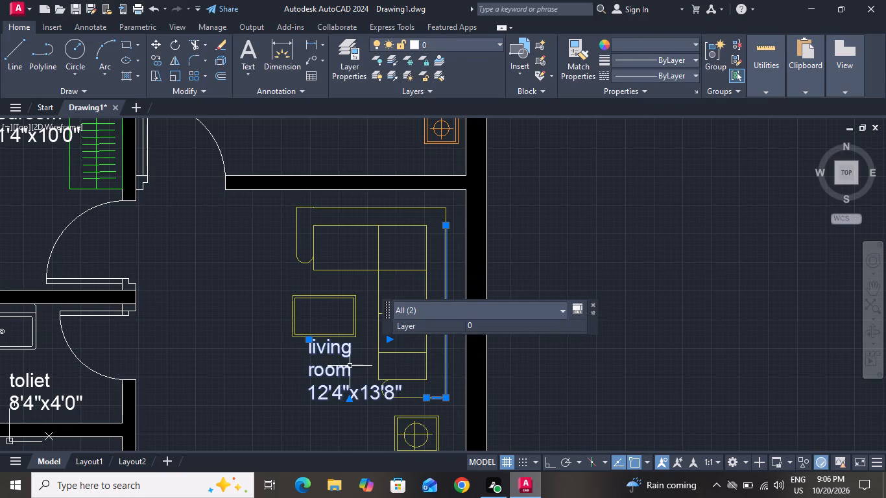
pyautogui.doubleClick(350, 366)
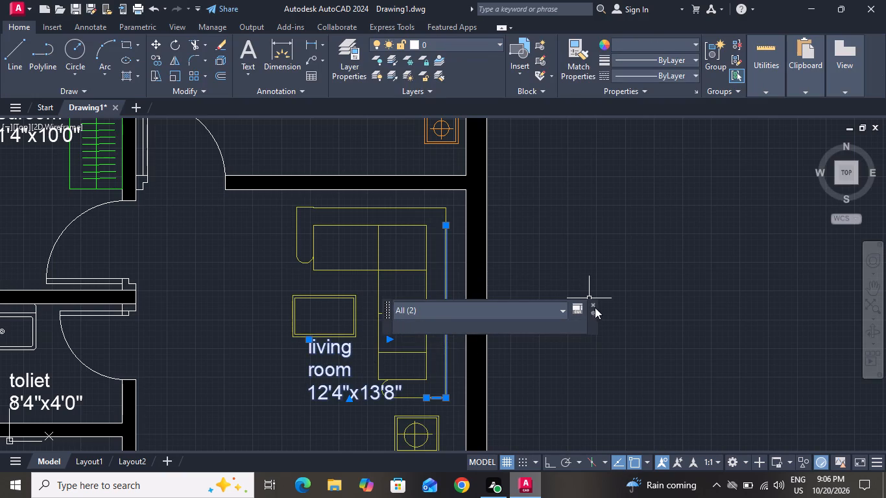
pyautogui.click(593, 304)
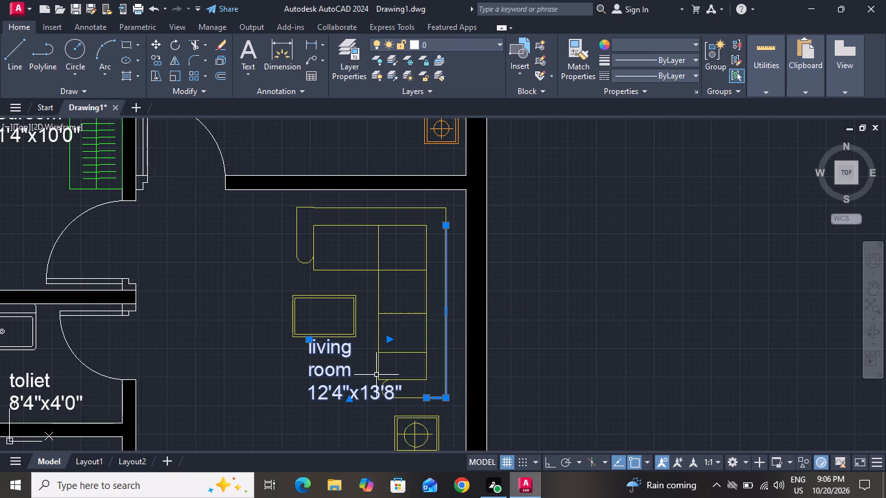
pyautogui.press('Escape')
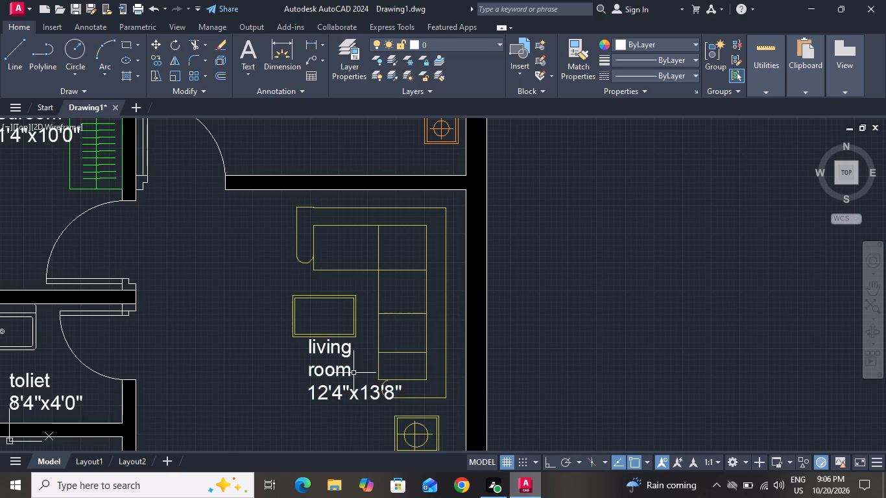
# Reopen the living room label for editing and widen its text frame so "living room" fits on one line.
pyautogui.click(353, 373)
pyautogui.click(338, 373)
pyautogui.click(338, 373)
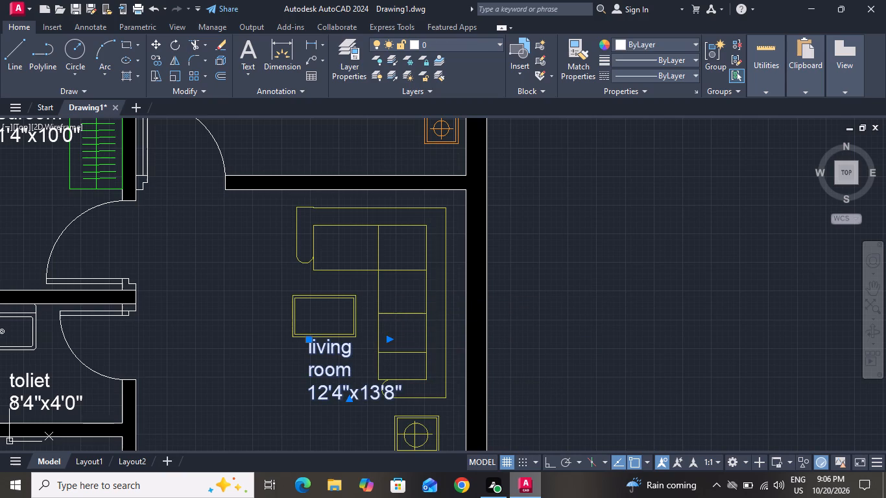
pyautogui.doubleClick(338, 373)
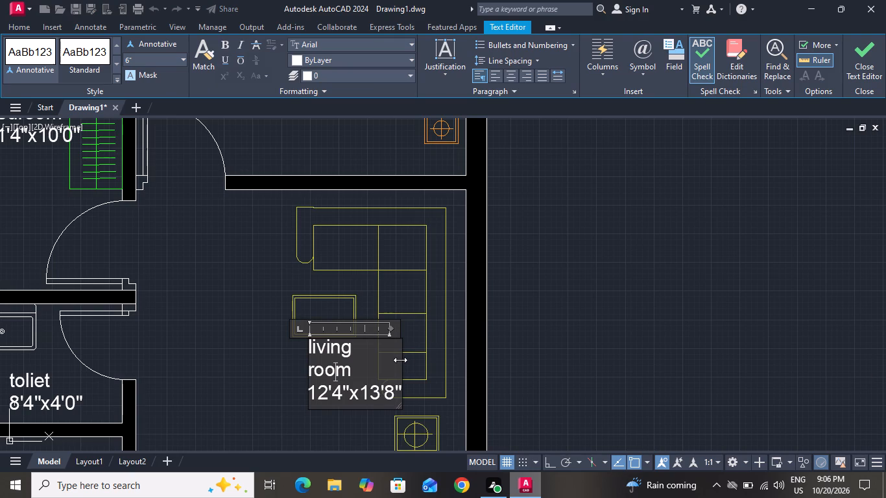
pyautogui.moveTo(400, 360); pyautogui.dragTo(403, 359)
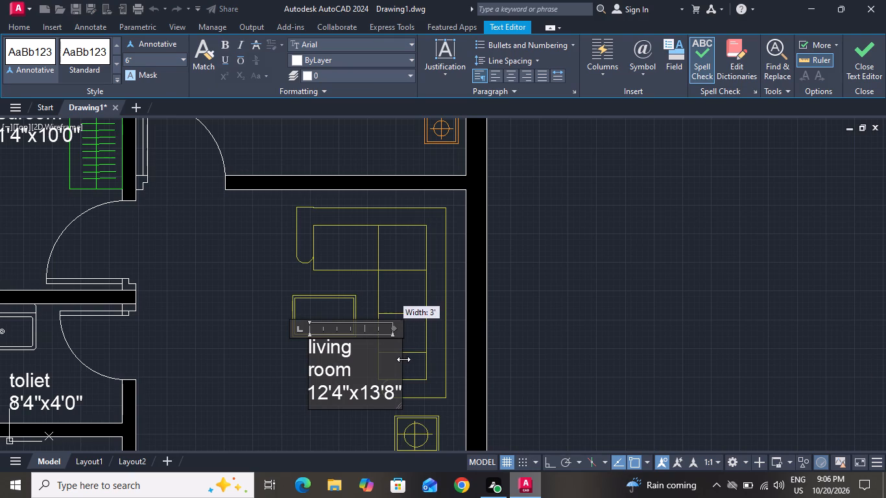
pyautogui.moveTo(403, 359); pyautogui.dragTo(478, 353)
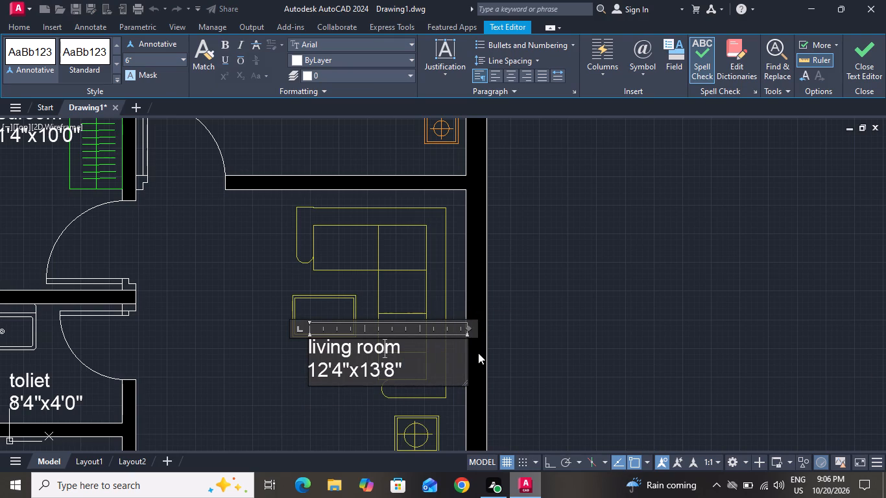
# Move the living room label off the sofa into the open floor beside the coffee table.
pyautogui.click(538, 350)
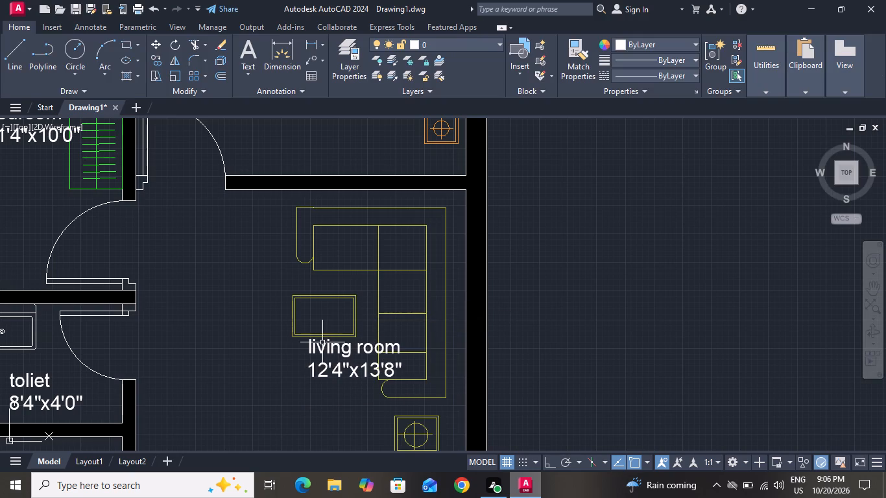
pyautogui.click(326, 358)
pyautogui.click(297, 341)
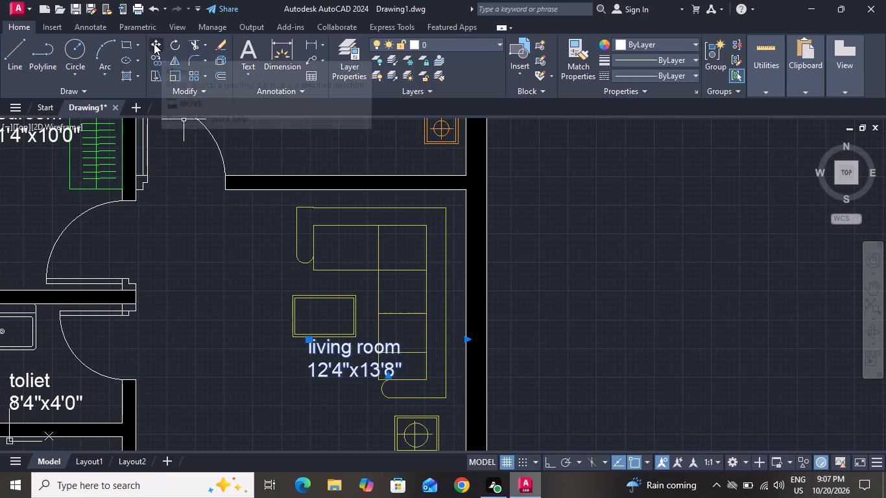
pyautogui.moveTo(154, 43); pyautogui.dragTo(222, 163)
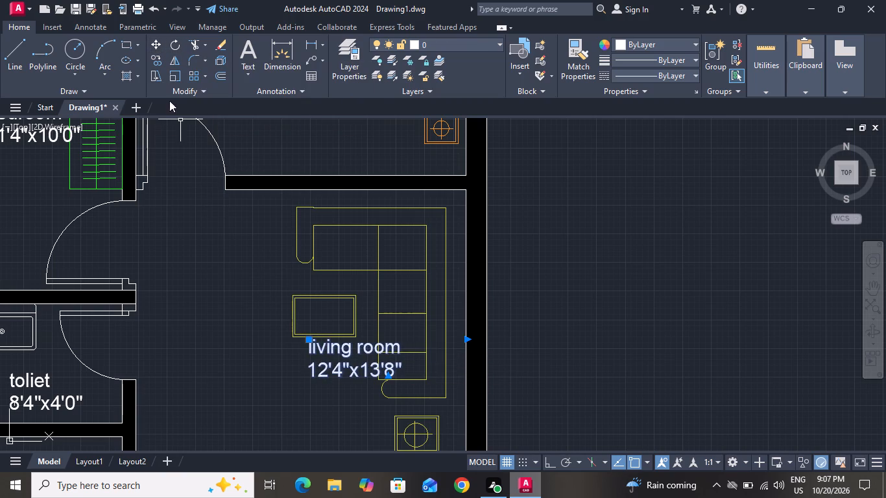
pyautogui.click(157, 42)
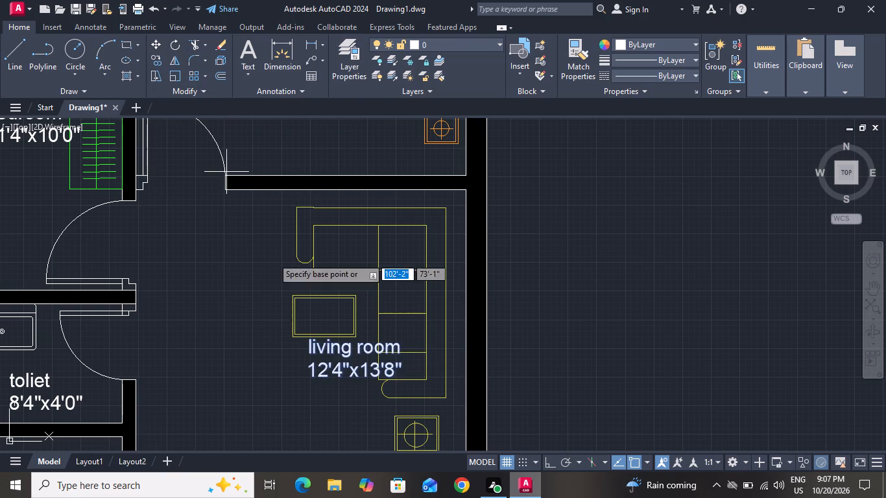
pyautogui.moveTo(322, 346); pyautogui.dragTo(211, 316)
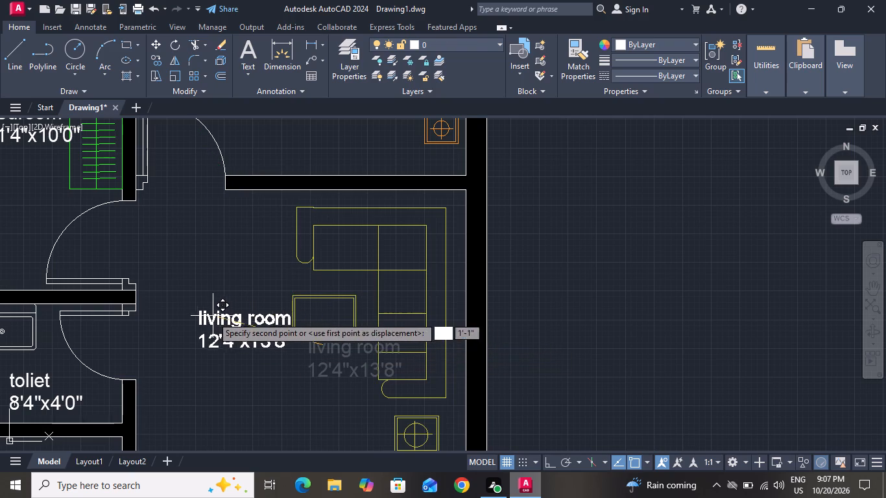
pyautogui.moveTo(211, 316); pyautogui.dragTo(209, 312)
pyautogui.click(209, 312)
# Change the size line of the toilet label next to the living room to 8'4"x4'4".
pyautogui.keyDown('ctrl'); pyautogui.scroll(-3, 209, 312); pyautogui.keyUp('ctrl')
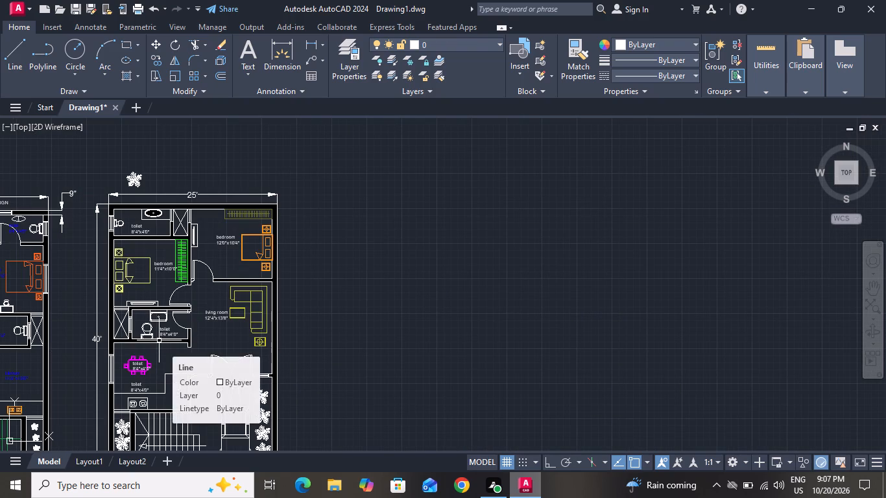
pyautogui.keyDown('ctrl'); pyautogui.scroll(3, 159, 340); pyautogui.keyUp('ctrl')
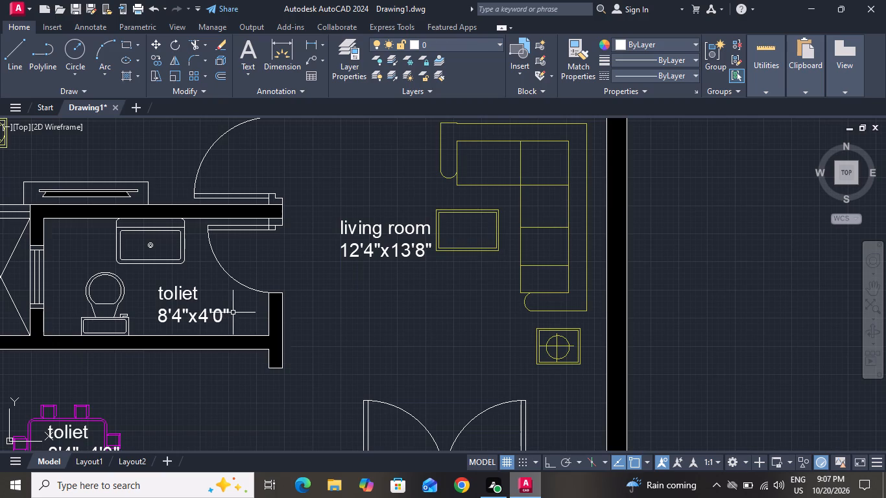
pyautogui.tripleClick(224, 313)
pyautogui.tripleClick(224, 313)
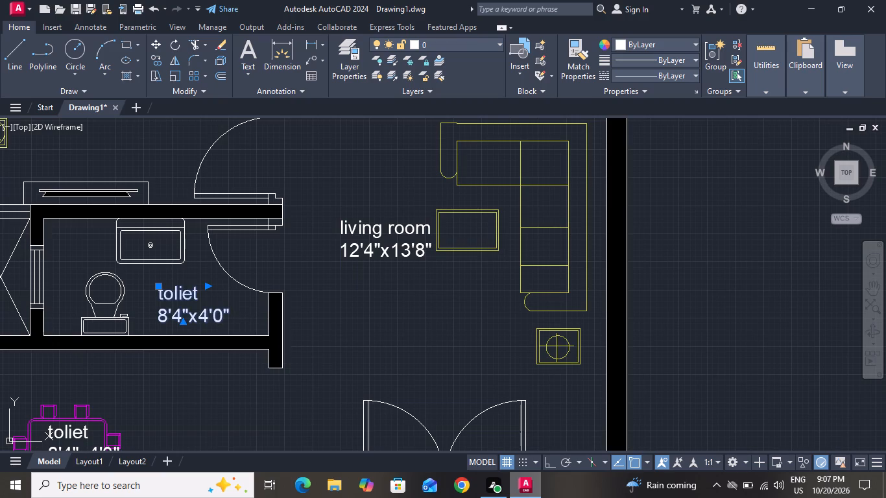
pyautogui.doubleClick(224, 313)
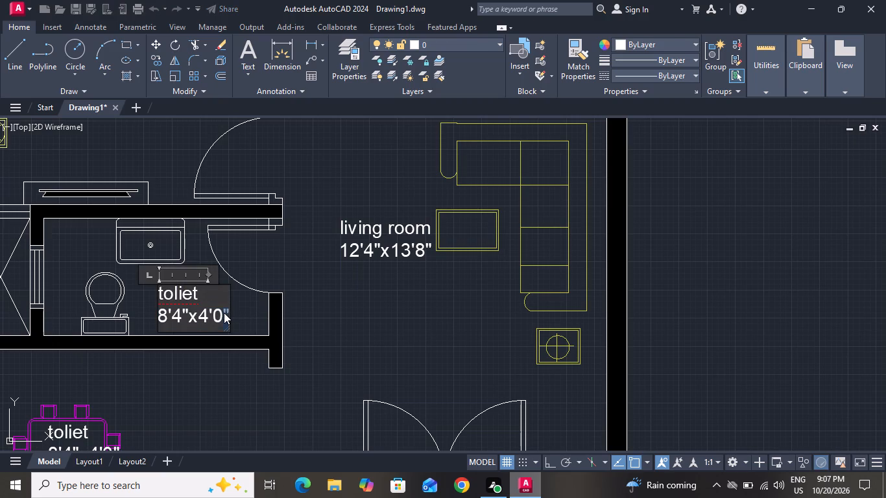
pyautogui.press('BackSpace')
pyautogui.press('BackSpace')
pyautogui.write('4"')
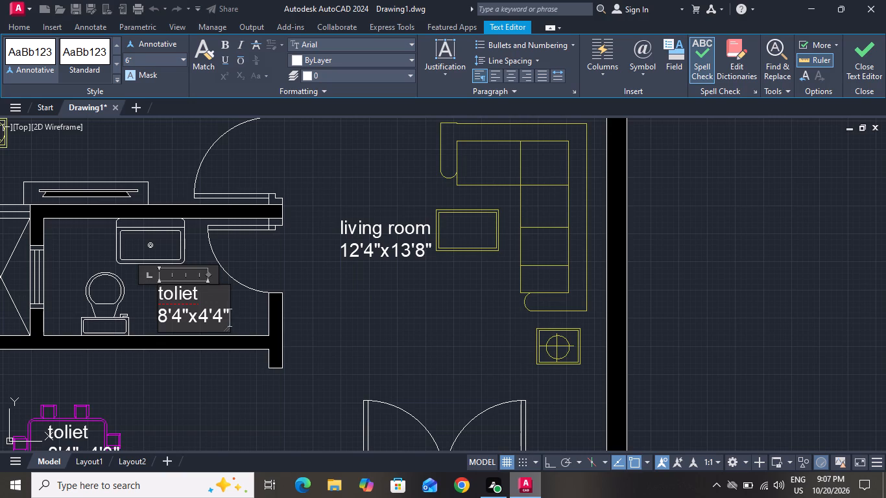
# Correct the name in the 8'4"x4'4" toilet label to "toilet".
pyautogui.click(198, 295)
pyautogui.press('BackSpace')
pyautogui.press('BackSpace')
pyautogui.press('BackSpace')
pyautogui.press('BackSpace')
pyautogui.write('ilet')
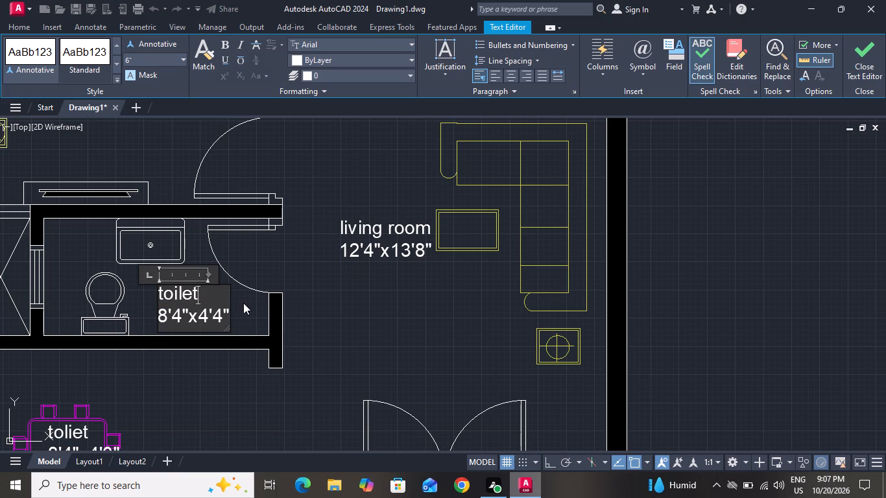
pyautogui.click(243, 303)
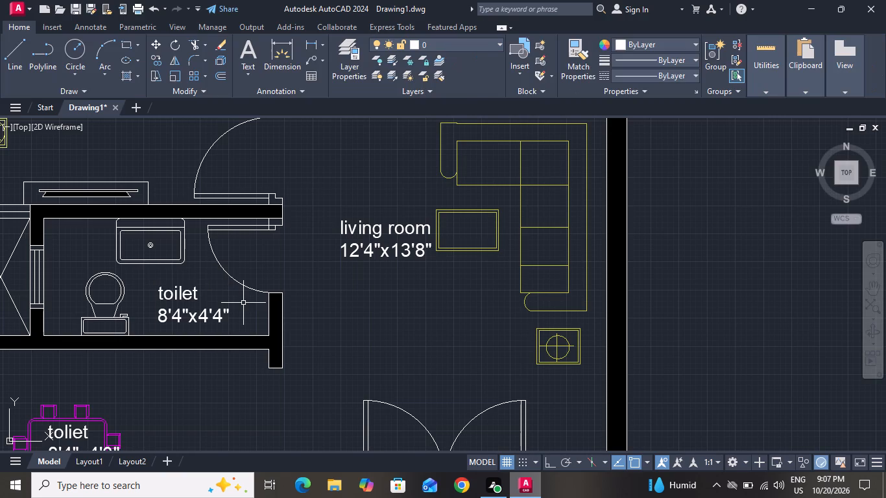
# Replace the whole copied toilet label on the dining table with the single word "dining".
pyautogui.keyDown('ctrl'); pyautogui.scroll(-2, 243, 303); pyautogui.keyUp('ctrl')
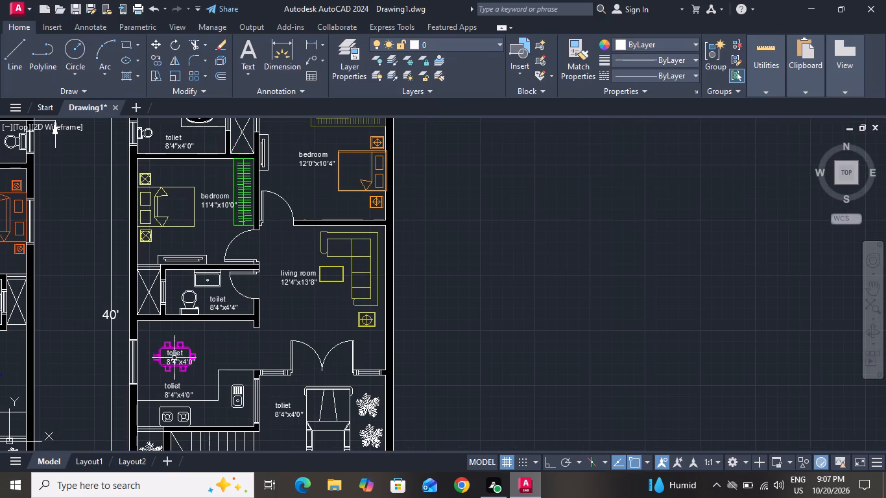
pyautogui.keyDown('ctrl'); pyautogui.scroll(4, 171, 361); pyautogui.keyUp('ctrl')
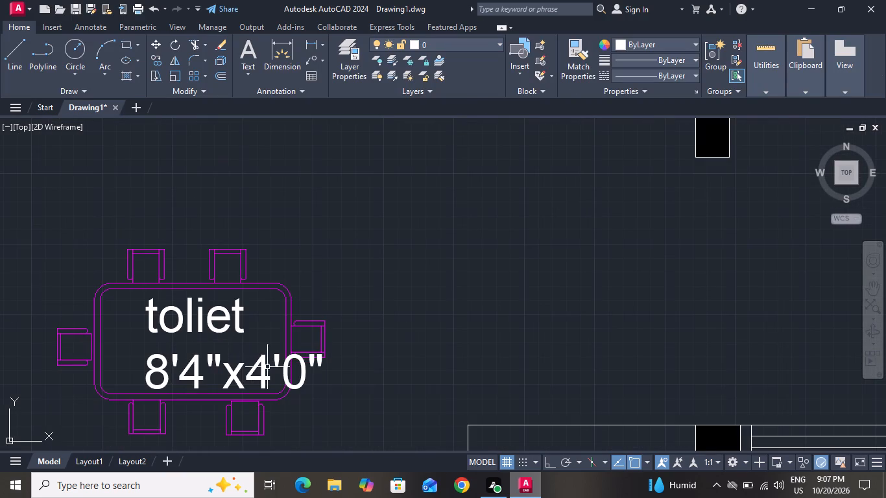
pyautogui.tripleClick(319, 362)
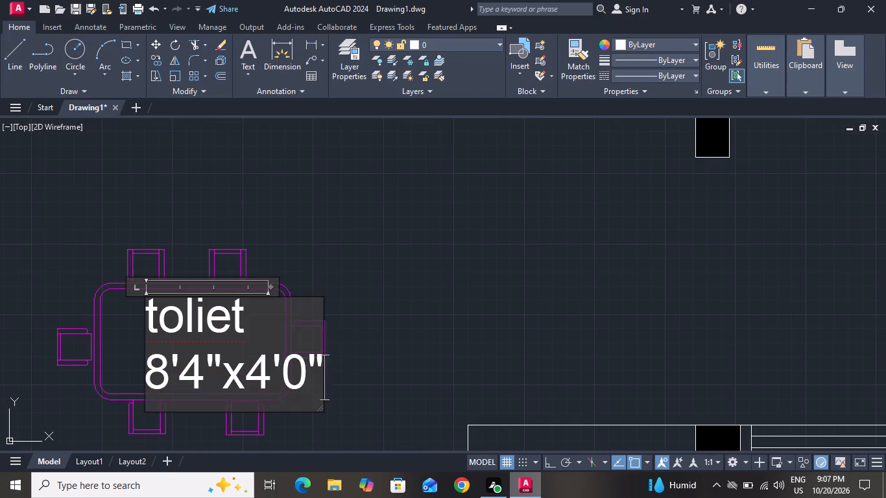
pyautogui.press('BackSpace')
pyautogui.press('BackSpace')
pyautogui.press('BackSpace')
pyautogui.press('BackSpace')
pyautogui.press('BackSpace')
pyautogui.press('BackSpace')
pyautogui.press('BackSpace')
pyautogui.press('BackSpace')
pyautogui.press('BackSpace')
pyautogui.press('BackSpace')
pyautogui.press('BackSpace')
pyautogui.press('BackSpace')
pyautogui.press('BackSpace')
pyautogui.press('BackSpace')
pyautogui.press('BackSpace')
pyautogui.press('BackSpace')
pyautogui.press('BackSpace')
pyautogui.press('BackSpace')
pyautogui.press('BackSpace')
pyautogui.press('BackSpace')
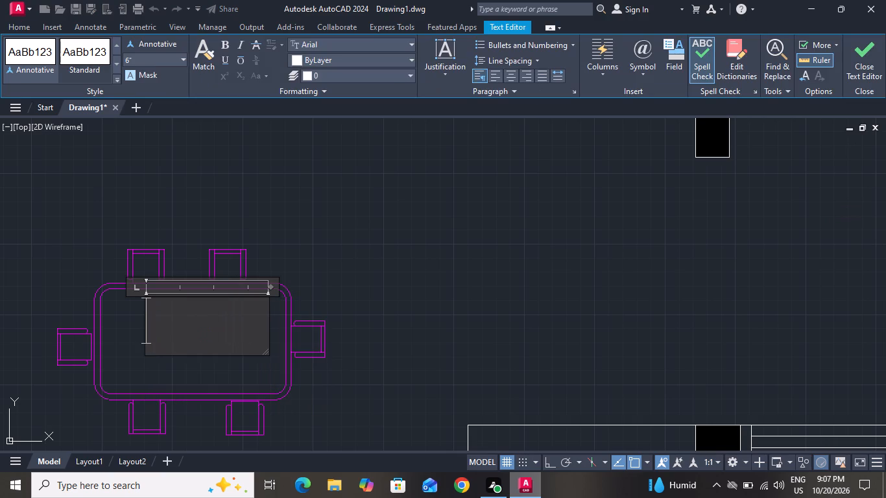
pyautogui.press('d')
pyautogui.write('ining')
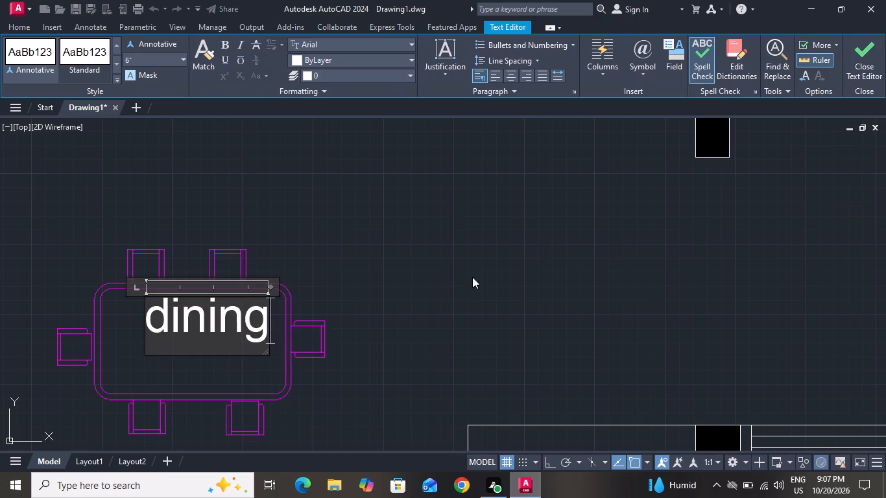
pyautogui.click(472, 277)
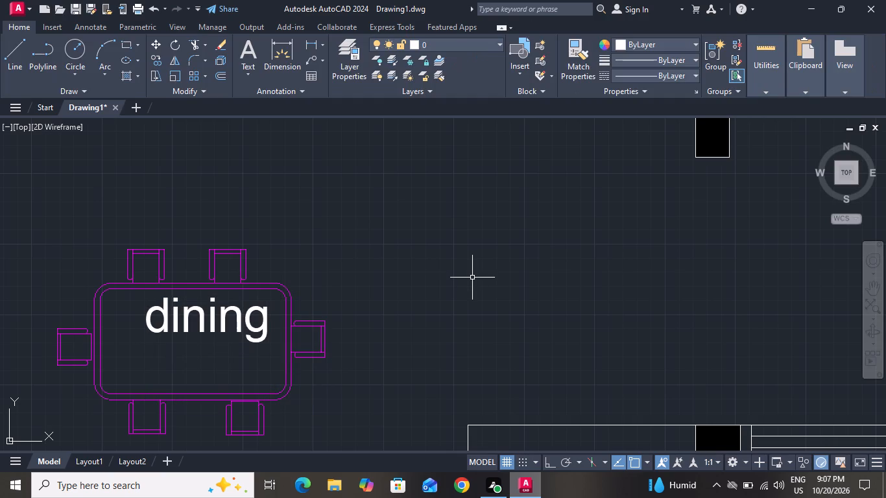
# Move the "dining" label to the middle of the dining table.
pyautogui.click(254, 316)
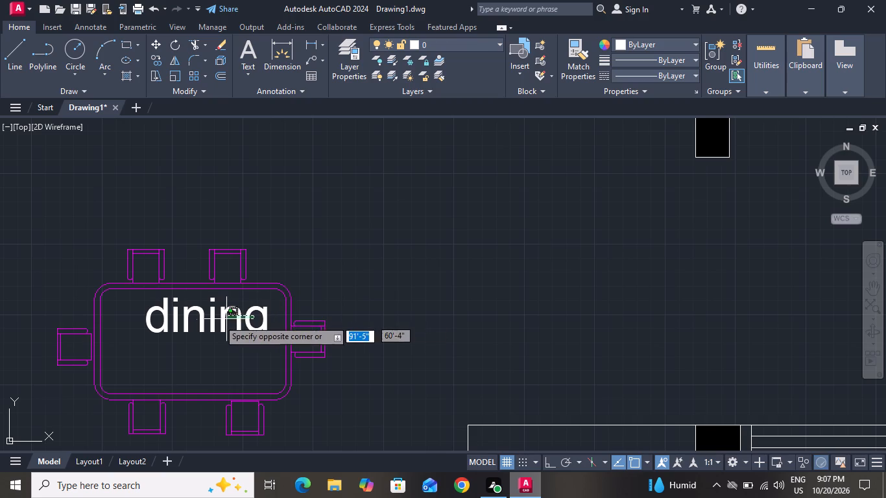
pyautogui.click(219, 320)
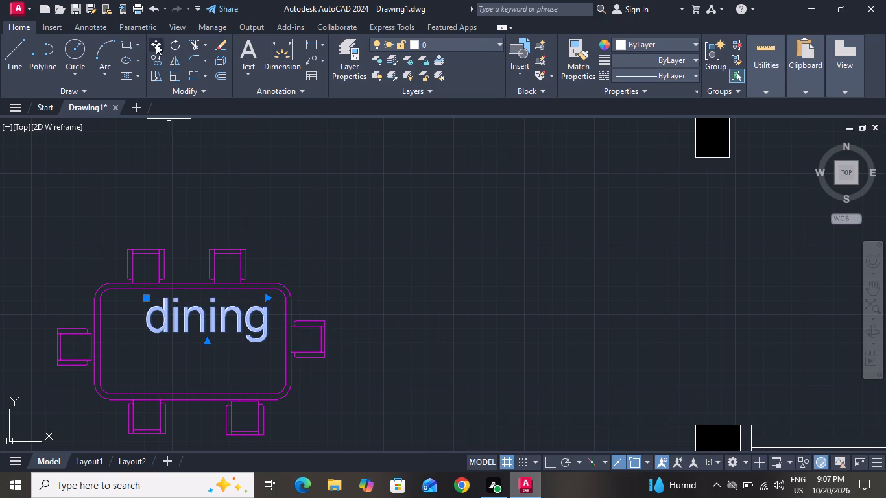
pyautogui.click(156, 44)
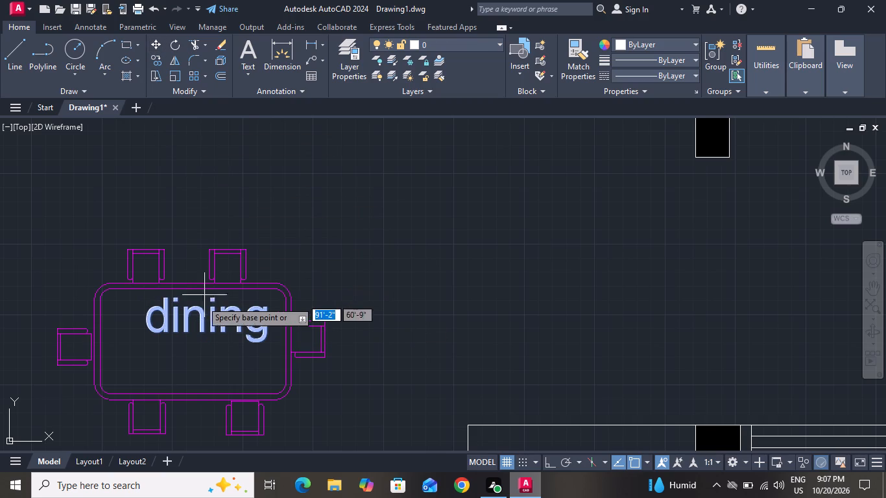
pyautogui.click(202, 314)
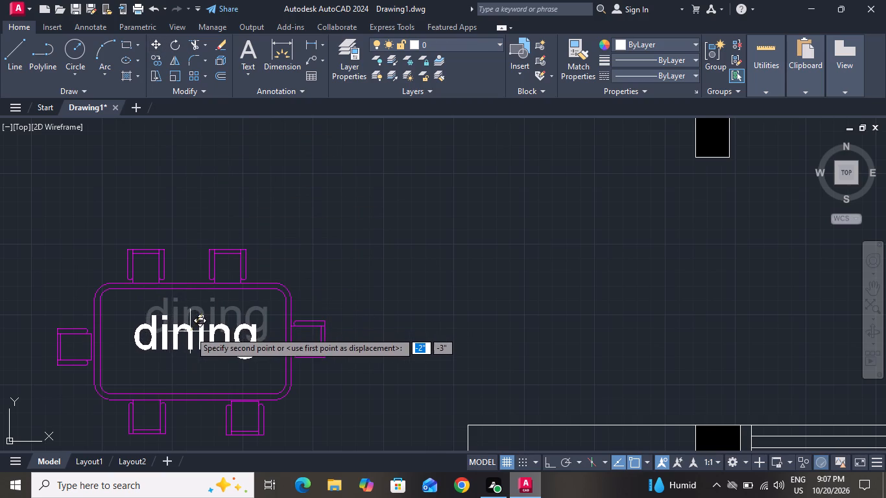
pyautogui.click(190, 331)
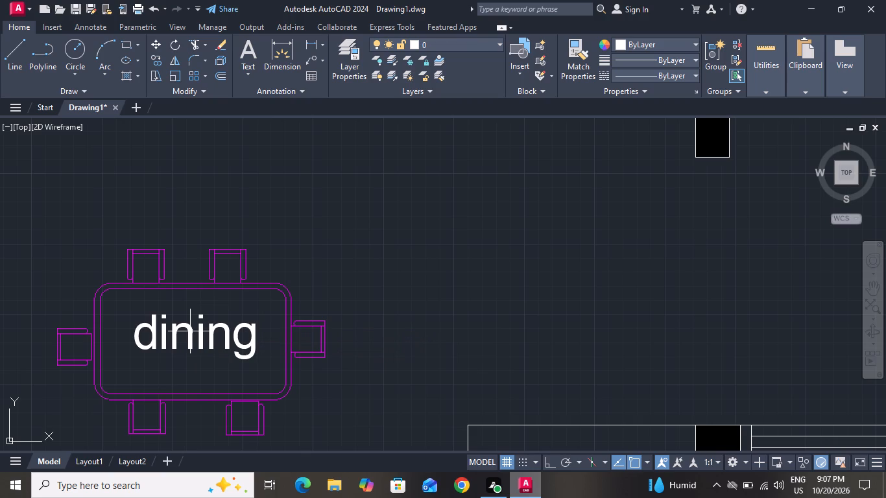
# Change the name line of the copied toilet label between the dining table and the stove to "kitchen".
pyautogui.scroll(-1, 193, 326)
pyautogui.scroll(1, 193, 326)
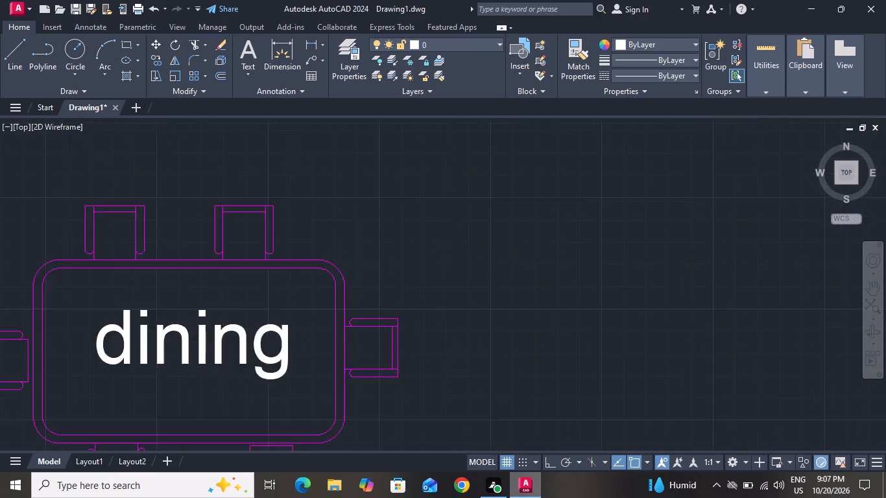
pyautogui.keyDown('ctrl'); pyautogui.scroll(-8, 193, 326); pyautogui.keyUp('ctrl')
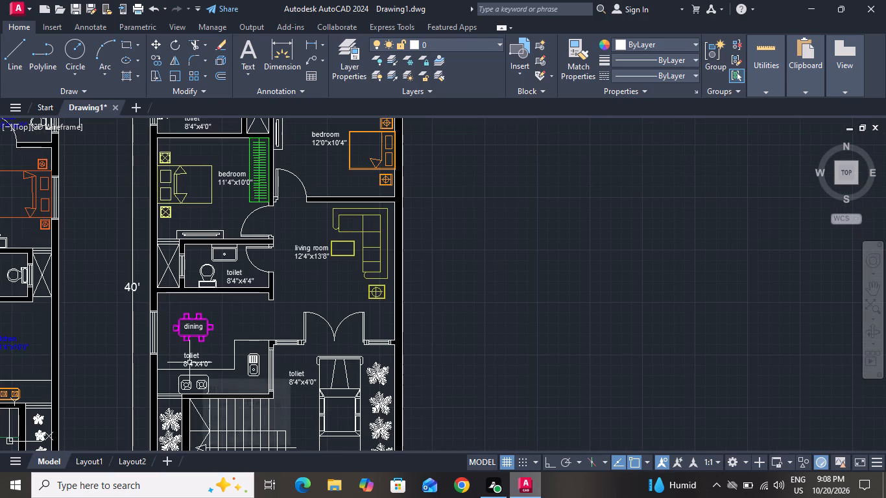
pyautogui.keyDown('ctrl'); pyautogui.scroll(2, 184, 364); pyautogui.keyUp('ctrl')
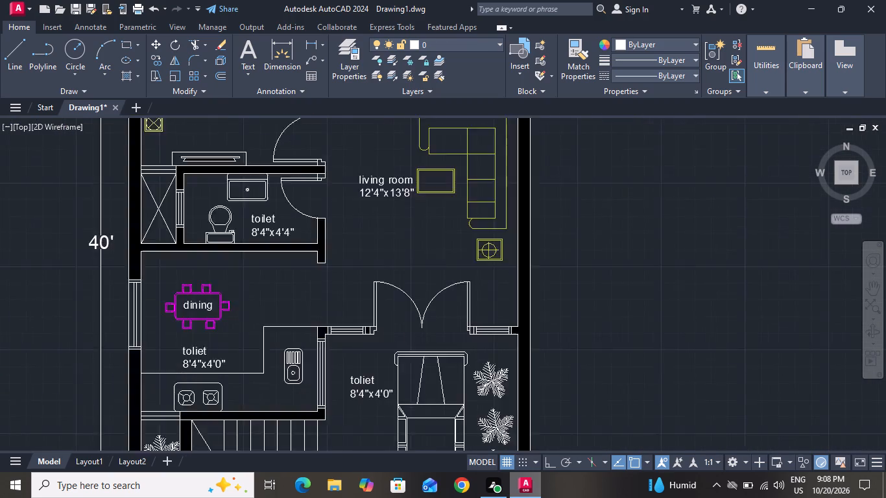
pyautogui.keyDown('ctrl'); pyautogui.scroll(1, 184, 364); pyautogui.keyUp('ctrl')
pyautogui.click(237, 337)
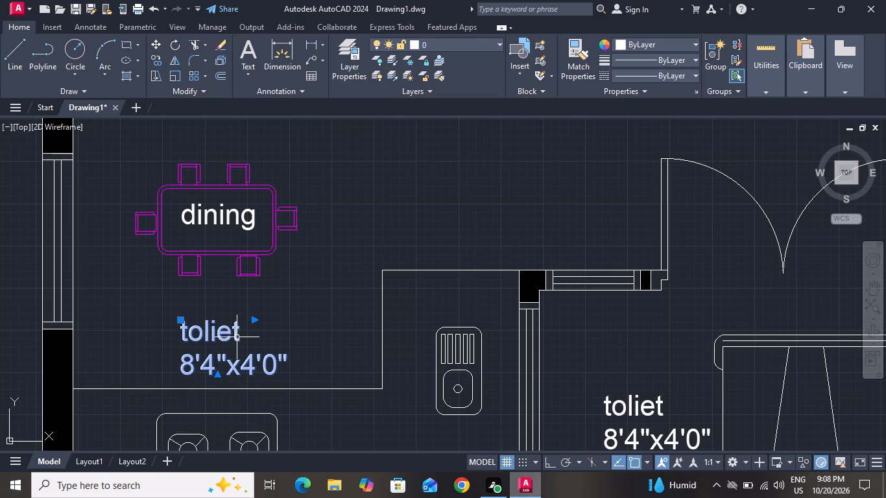
pyautogui.doubleClick(237, 337)
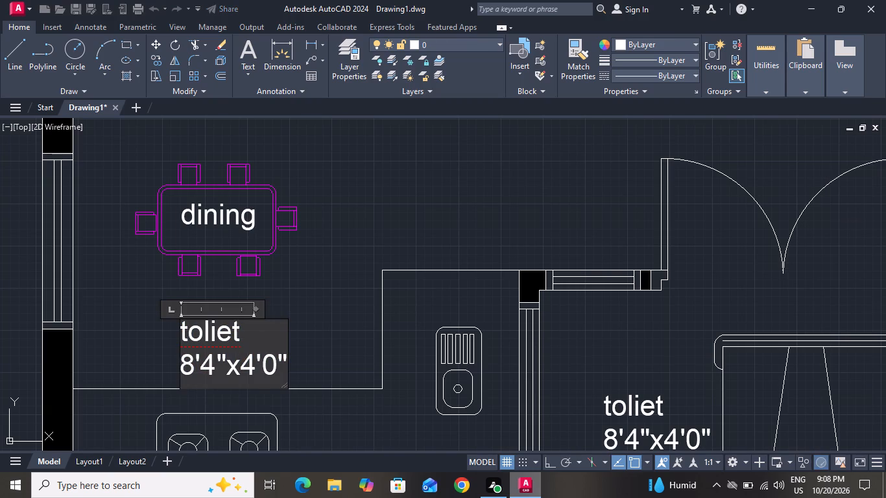
pyautogui.press('BackSpace')
pyautogui.press('BackSpace')
pyautogui.press('BackSpace')
pyautogui.press('BackSpace')
pyautogui.press('BackSpace')
pyautogui.press('BackSpace')
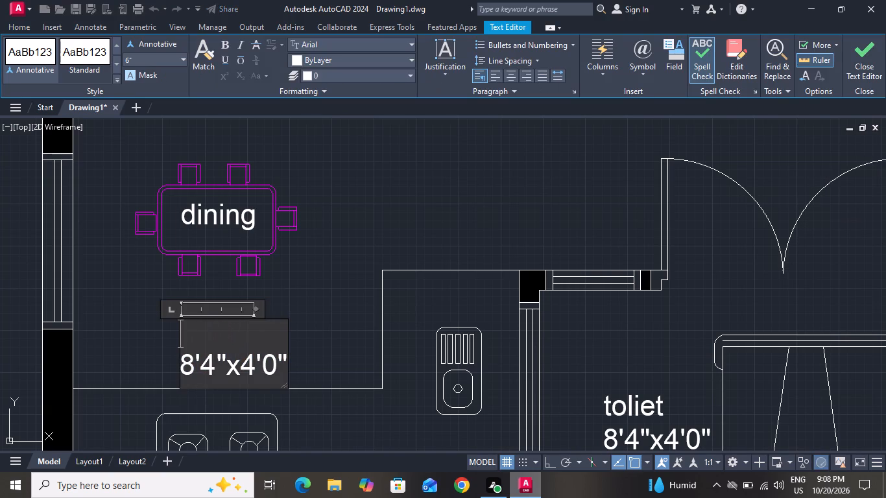
pyautogui.write('kit')
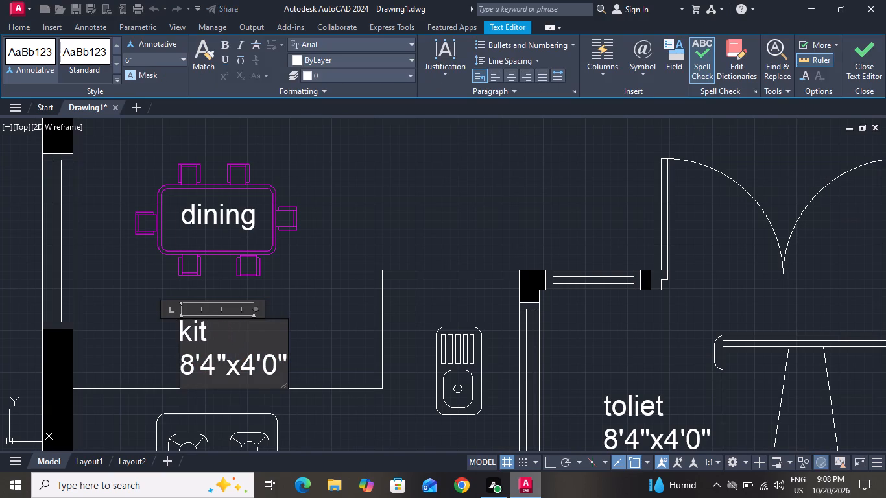
pyautogui.write('che')
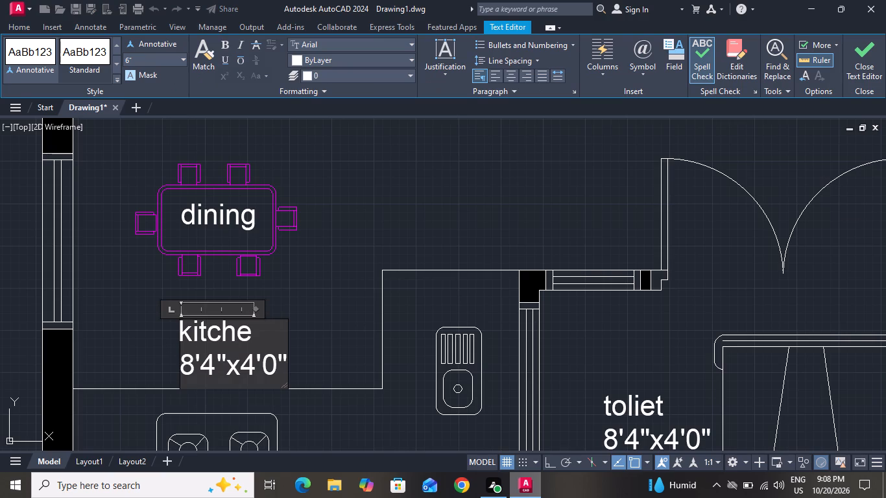
pyautogui.press('n')
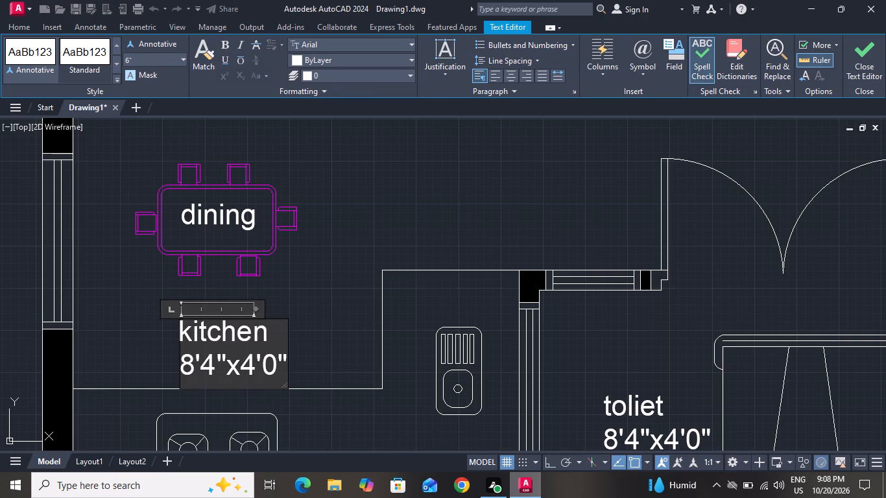
# Replace the size line under "kitchen" in the label above the stove with 11'4"x10'0".
pyautogui.doubleClick(279, 364)
pyautogui.press('BackSpace')
pyautogui.press('BackSpace')
pyautogui.press('BackSpace')
pyautogui.press('BackSpace')
pyautogui.press('BackSpace')
pyautogui.press('BackSpace')
pyautogui.press('BackSpace')
pyautogui.press('BackSpace')
pyautogui.press('BackSpace')
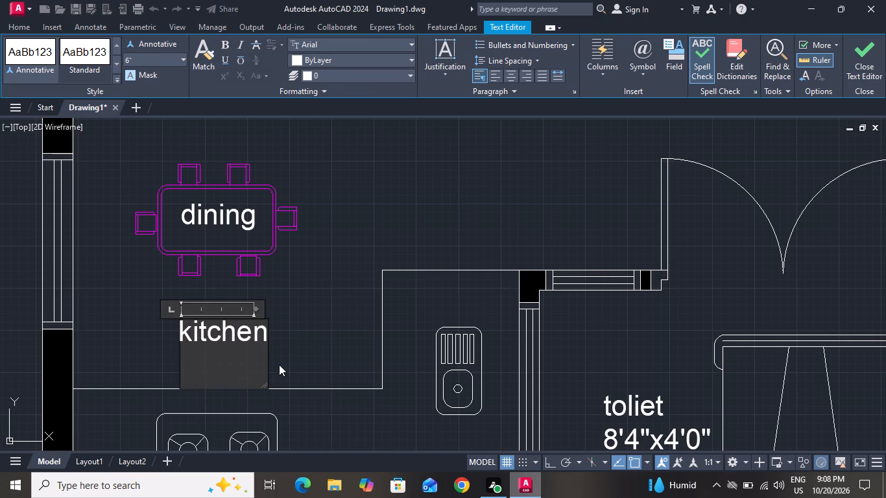
pyautogui.write('11')
pyautogui.write("'4")
pyautogui.write('"x')
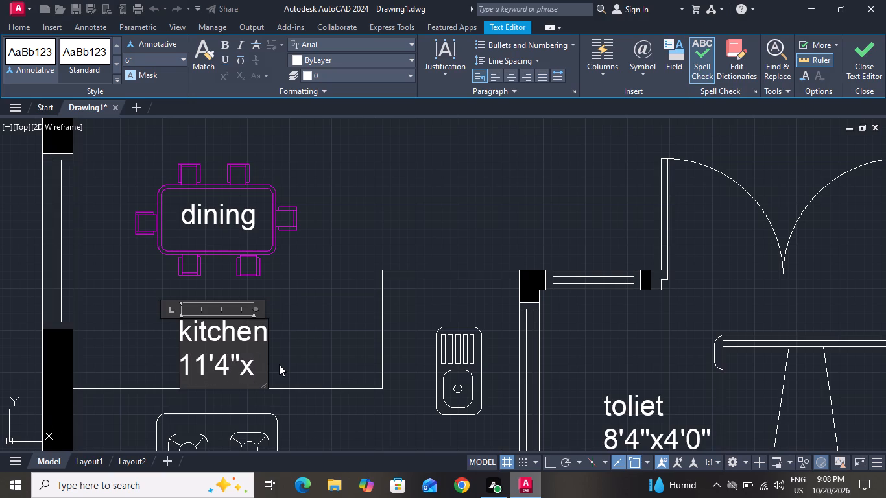
pyautogui.write("10'")
pyautogui.write('0"')
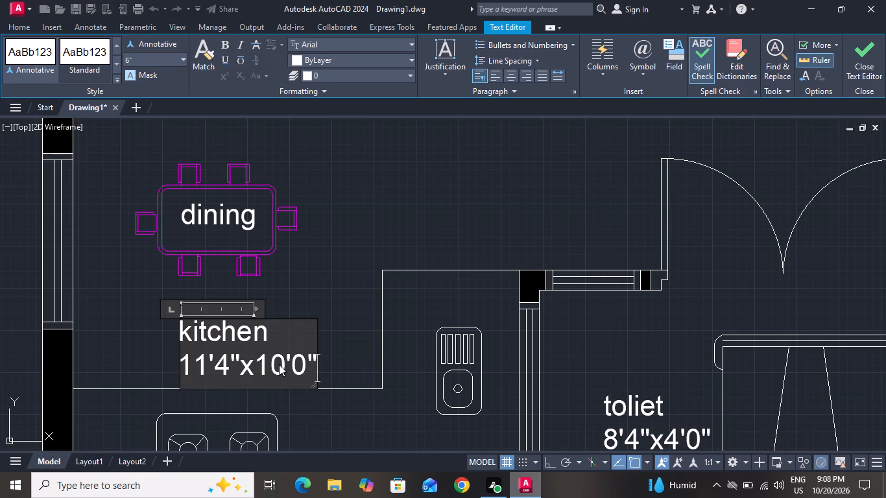
pyautogui.click(296, 309)
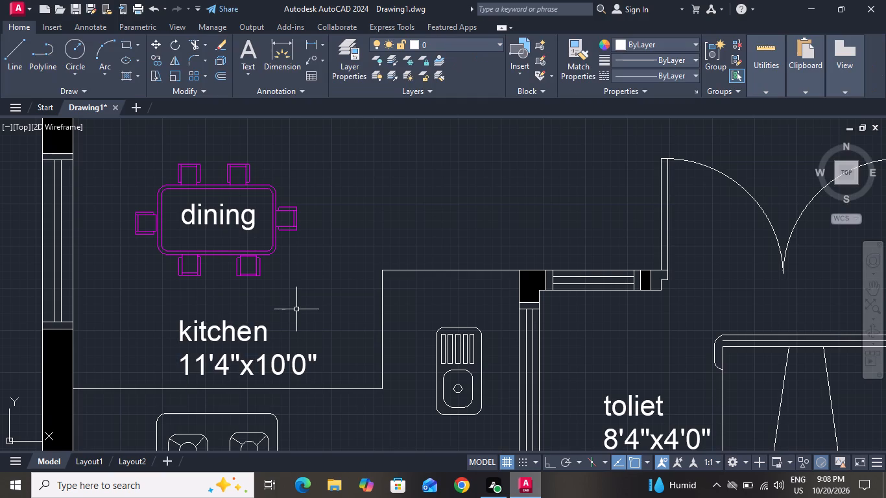
# Change the name line of the copied toilet label beside the car to "porch".
pyautogui.keyDown('ctrl'); pyautogui.scroll(-3, 296, 309); pyautogui.keyUp('ctrl')
pyautogui.keyDown('ctrl'); pyautogui.scroll(4, 370, 335); pyautogui.keyUp('ctrl')
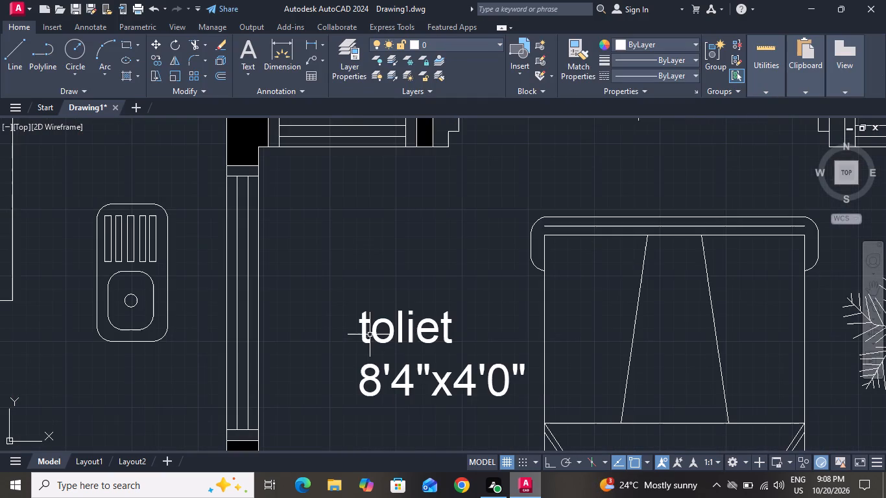
pyautogui.doubleClick(446, 325)
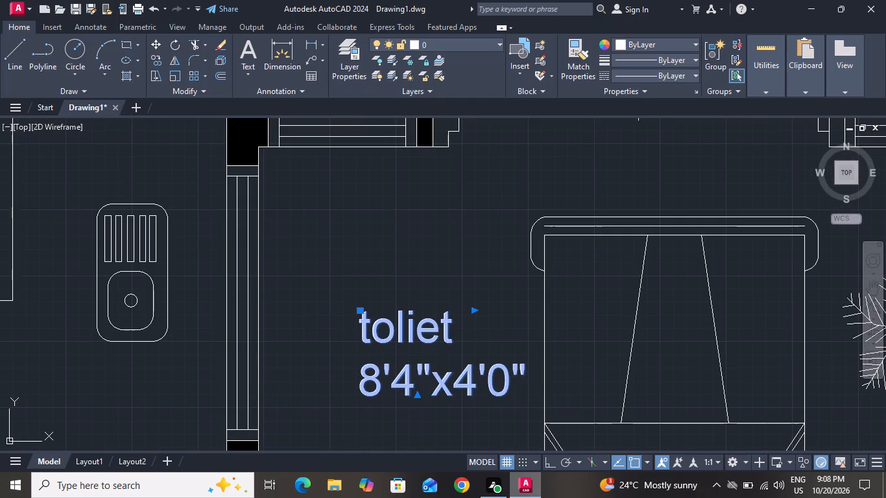
pyautogui.click(463, 324)
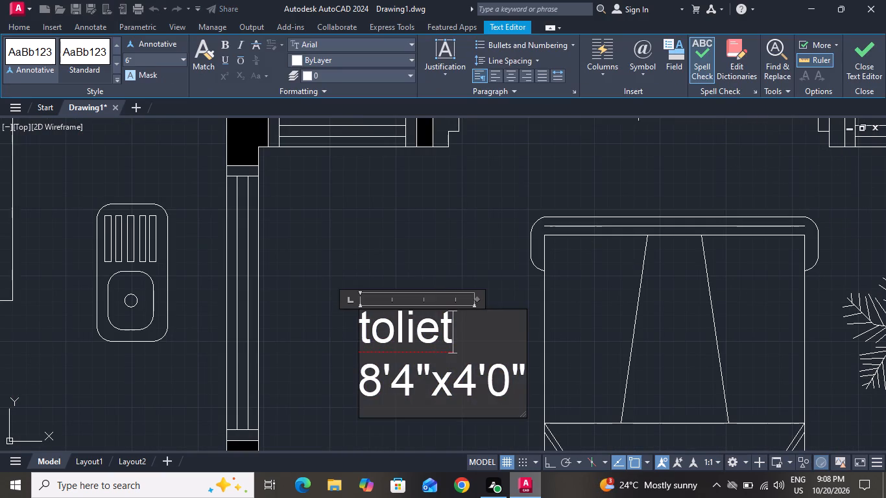
pyautogui.press('BackSpace')
pyautogui.press('BackSpace')
pyautogui.press('BackSpace')
pyautogui.press('BackSpace')
pyautogui.press('BackSpace')
pyautogui.press('BackSpace')
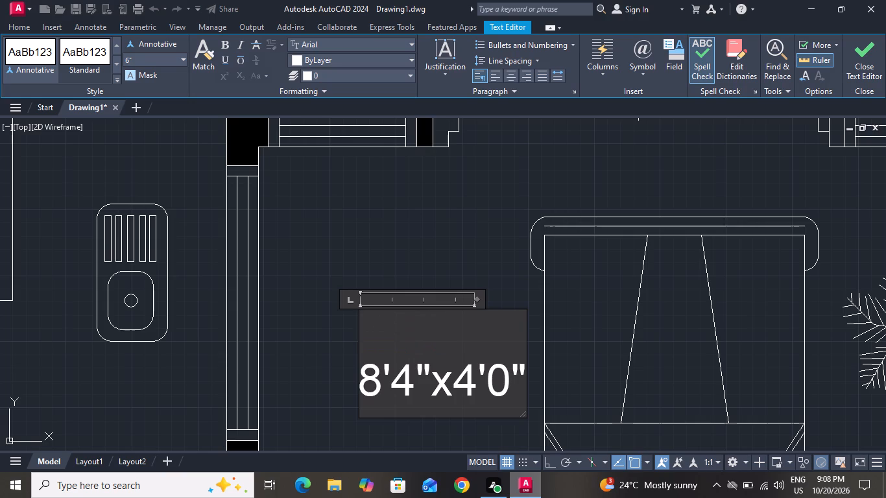
pyautogui.write('porcg')
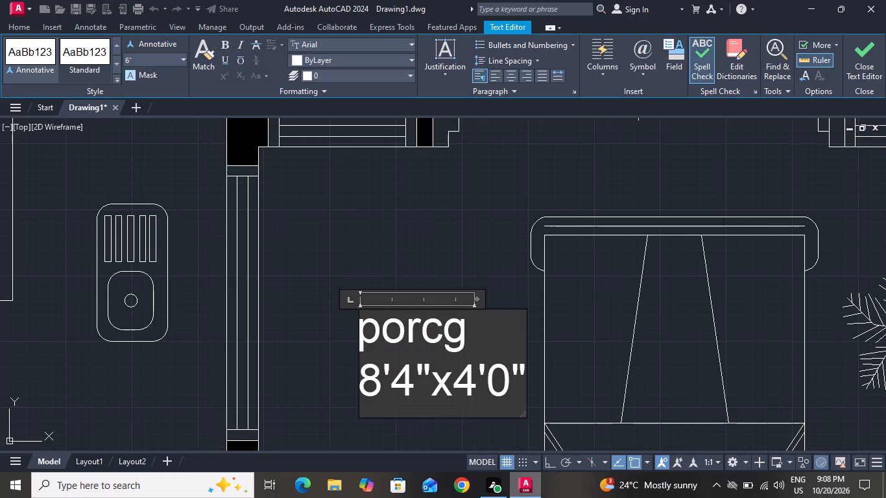
pyautogui.press('BackSpace')
pyautogui.press('g')
pyautogui.press('BackSpace')
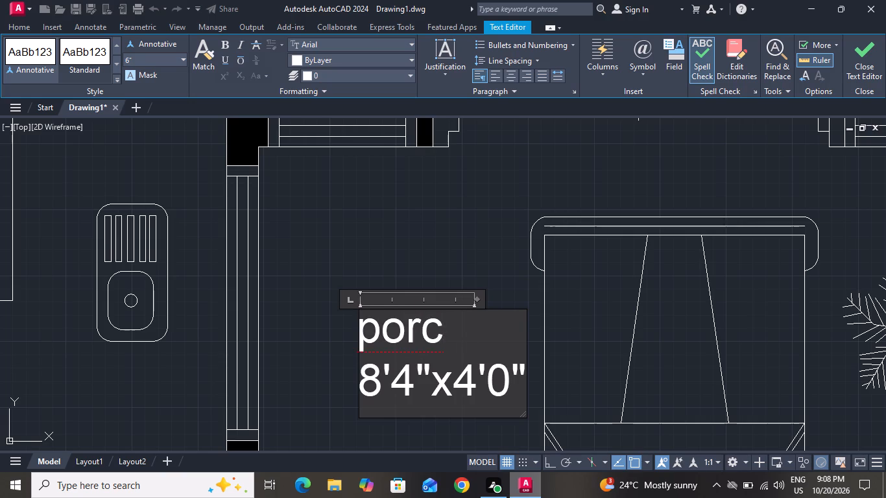
pyautogui.press('h')
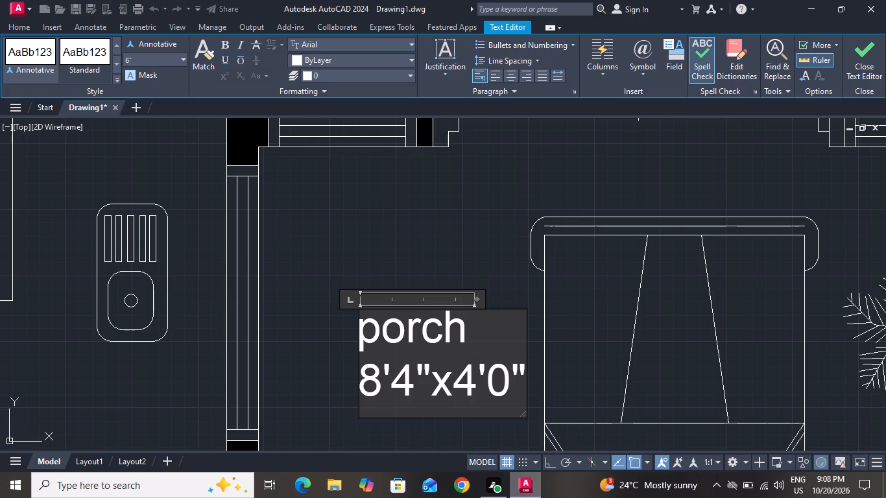
# Replace the size line of the porch label with 11'8"x14'4".
pyautogui.doubleClick(525, 381)
pyautogui.doubleClick(520, 373)
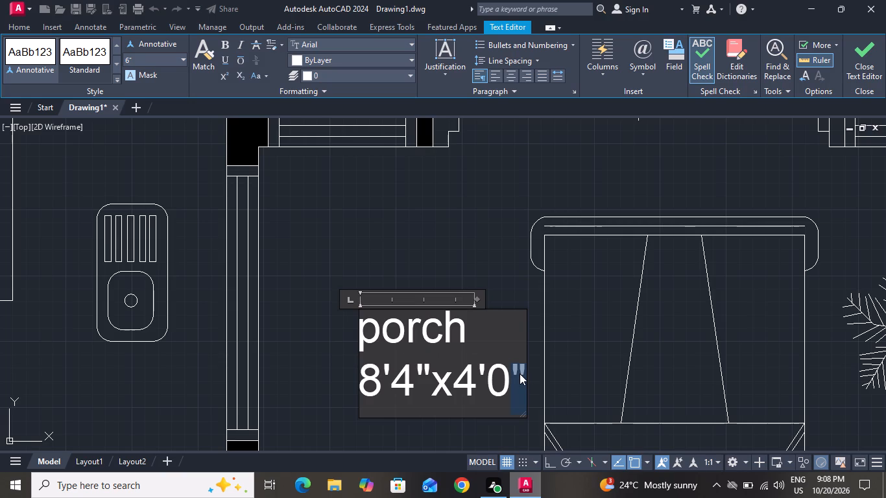
pyautogui.press('BackSpace')
pyautogui.press('BackSpace')
pyautogui.press('BackSpace')
pyautogui.press('BackSpace')
pyautogui.press('BackSpace')
pyautogui.press('BackSpace')
pyautogui.press('BackSpace')
pyautogui.press('BackSpace')
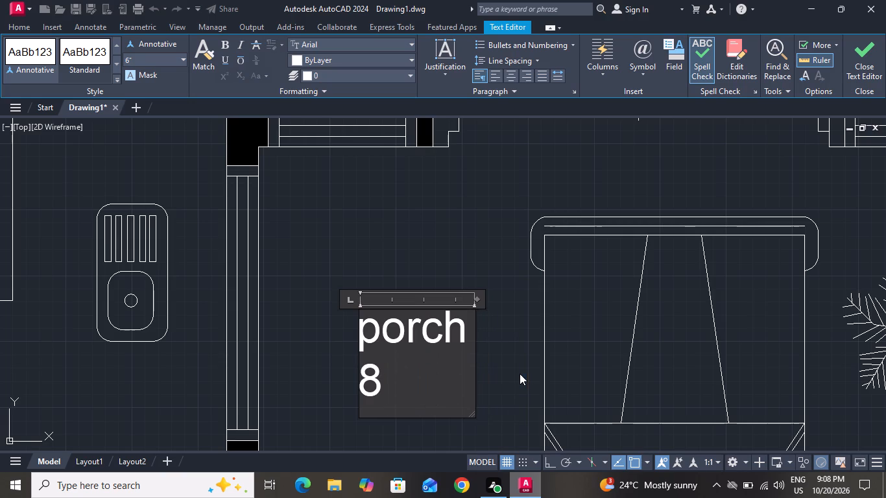
pyautogui.press('BackSpace')
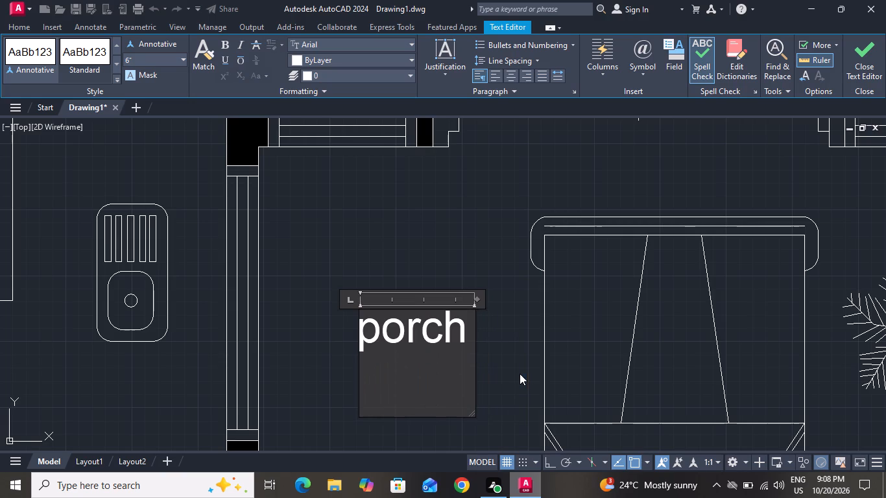
pyautogui.write('11')
pyautogui.press(';')
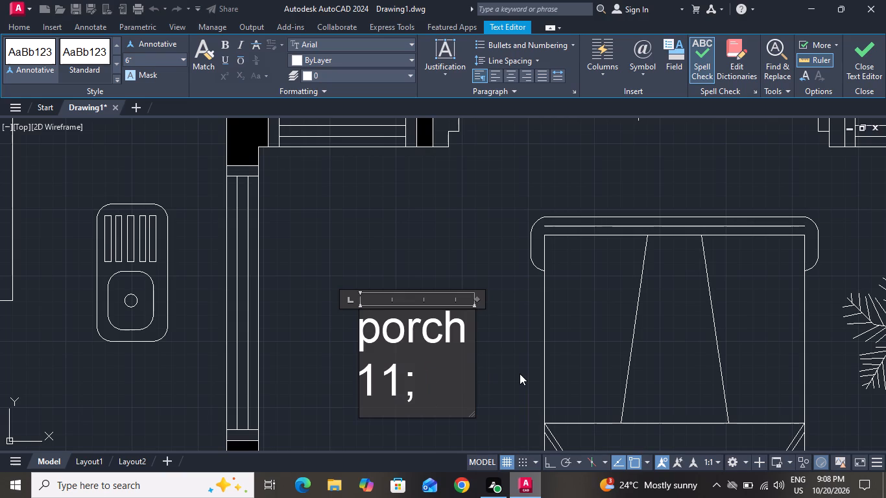
pyautogui.press('BackSpace')
pyautogui.write("'8")
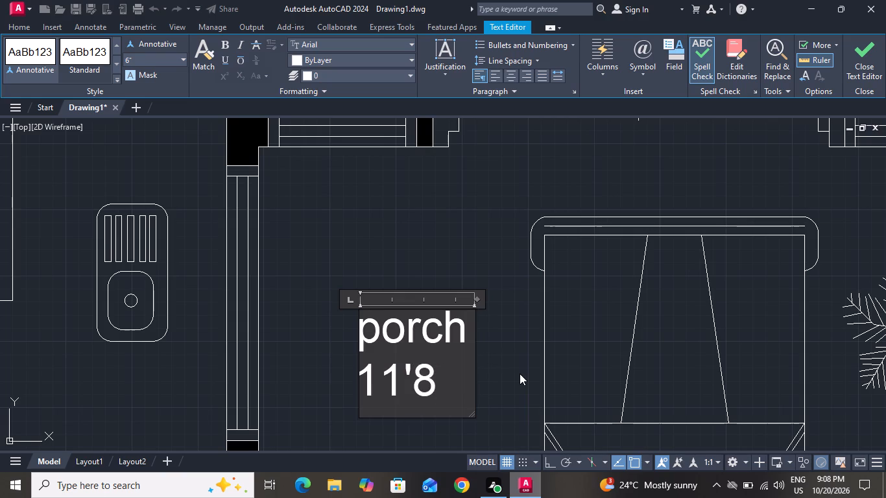
pyautogui.hotkey('shift', '"')
pyautogui.press('x')
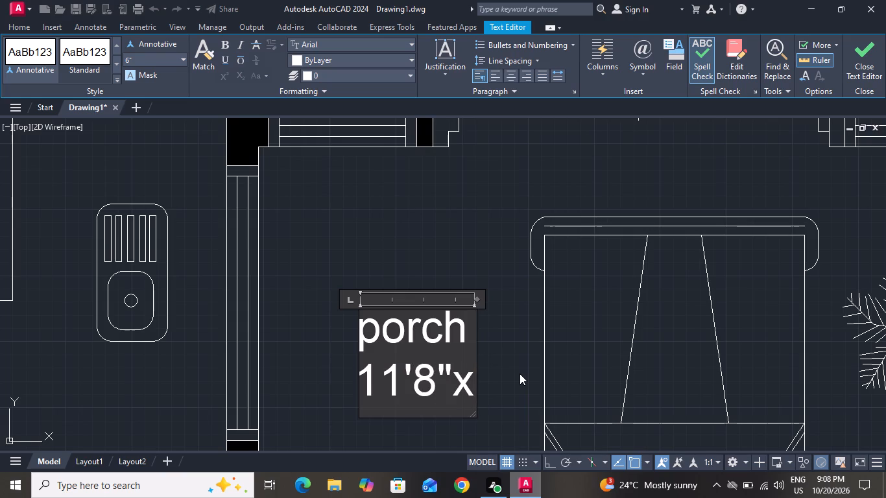
pyautogui.write("14'4")
pyautogui.hotkey('shift', '"')
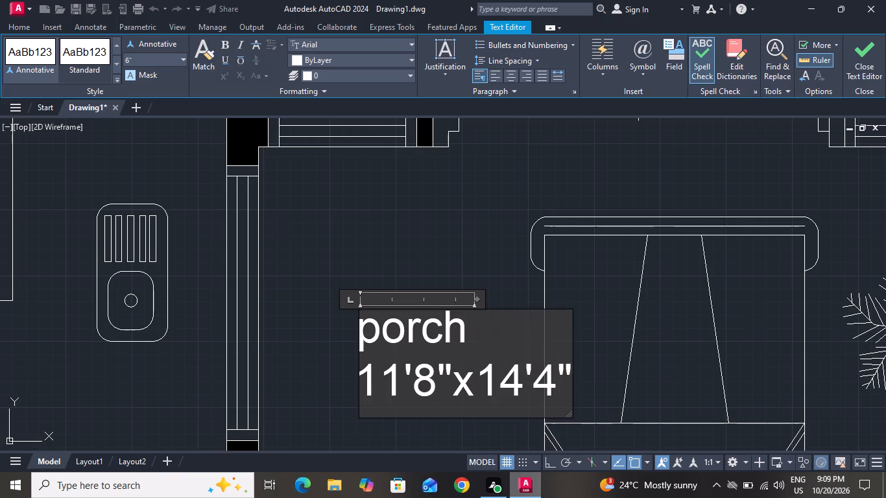
pyautogui.click(472, 255)
# Move the porch label toward the kitchen's window wall so that it clears the car.
pyautogui.doubleClick(376, 353)
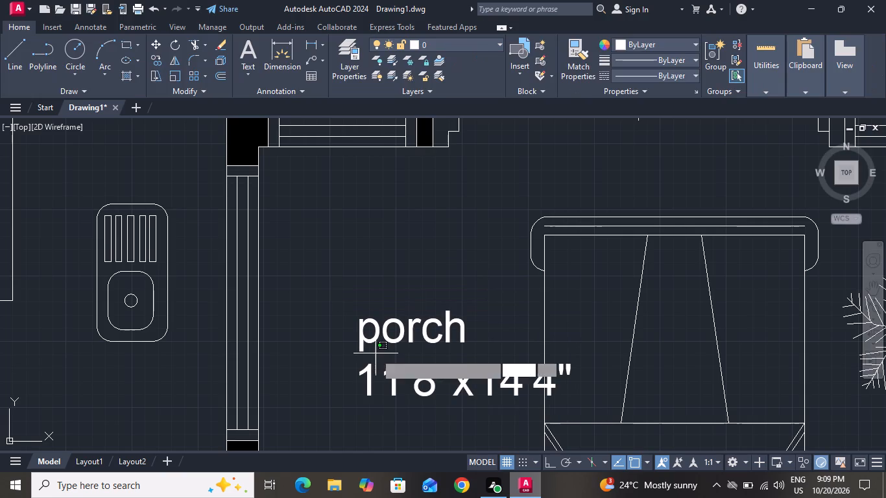
pyautogui.click(363, 331)
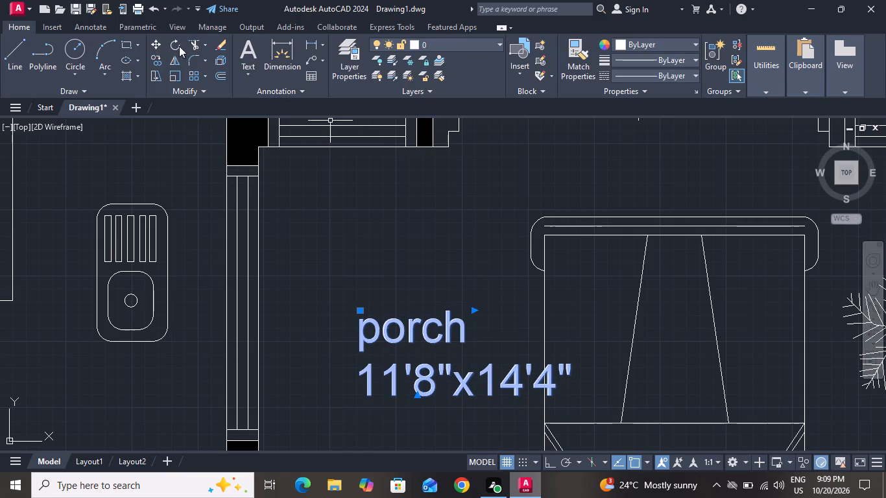
pyautogui.moveTo(156, 45); pyautogui.dragTo(219, 151)
pyautogui.click(156, 47)
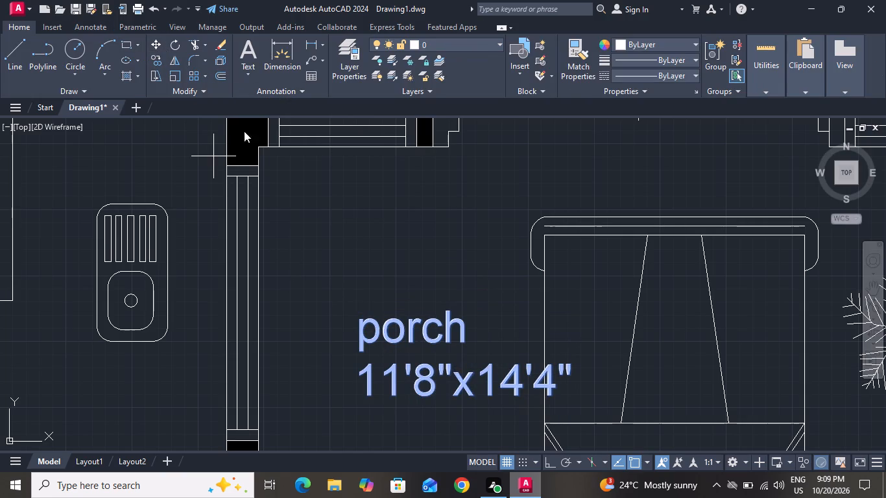
pyautogui.moveTo(365, 351); pyautogui.dragTo(308, 317)
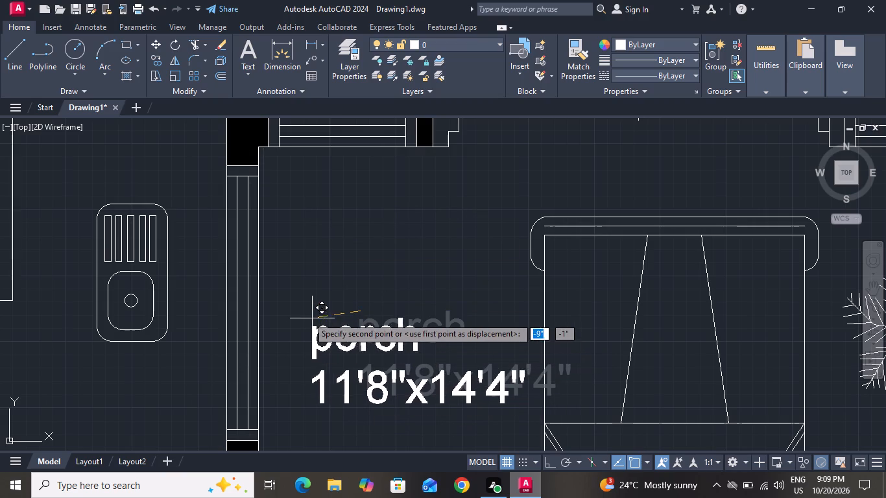
pyautogui.moveTo(308, 317); pyautogui.dragTo(308, 316)
pyautogui.click(308, 316)
# Move the uppermost plant in the planter beside the second plan's staircase about 8" up toward the kitchen wall.
pyautogui.keyDown('ctrl'); pyautogui.scroll(-1, 308, 316); pyautogui.keyUp('ctrl')
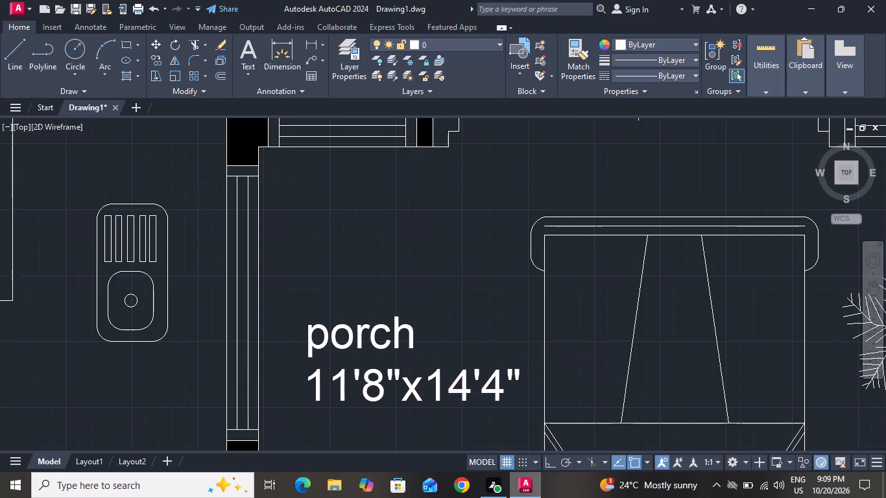
pyautogui.keyDown('ctrl'); pyautogui.scroll(-3, 308, 316); pyautogui.keyUp('ctrl')
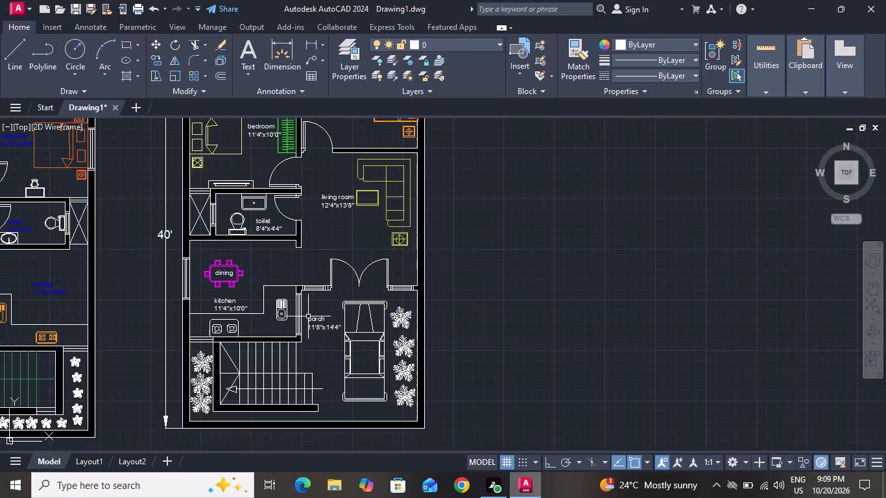
pyautogui.keyDown('ctrl'); pyautogui.scroll(-1, 308, 316); pyautogui.keyUp('ctrl')
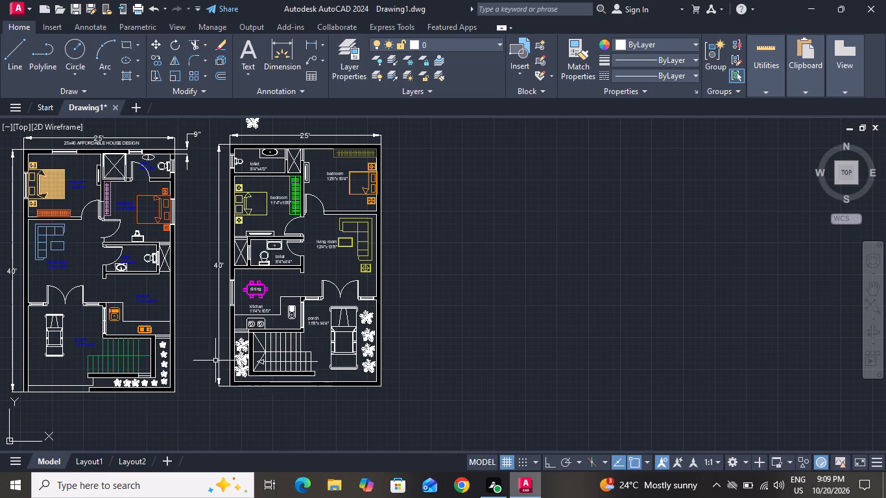
pyautogui.keyDown('ctrl'); pyautogui.scroll(4, 155, 355); pyautogui.keyUp('ctrl')
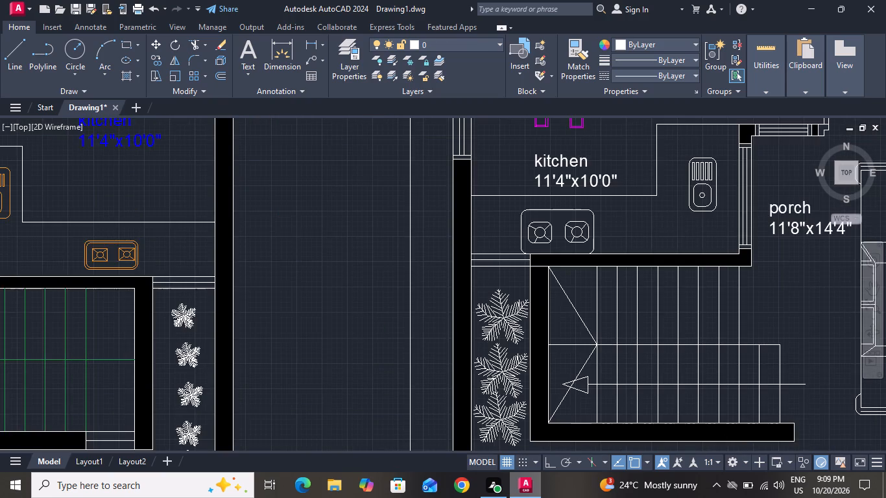
pyautogui.keyDown('ctrl'); pyautogui.scroll(-3, 155, 355); pyautogui.keyUp('ctrl')
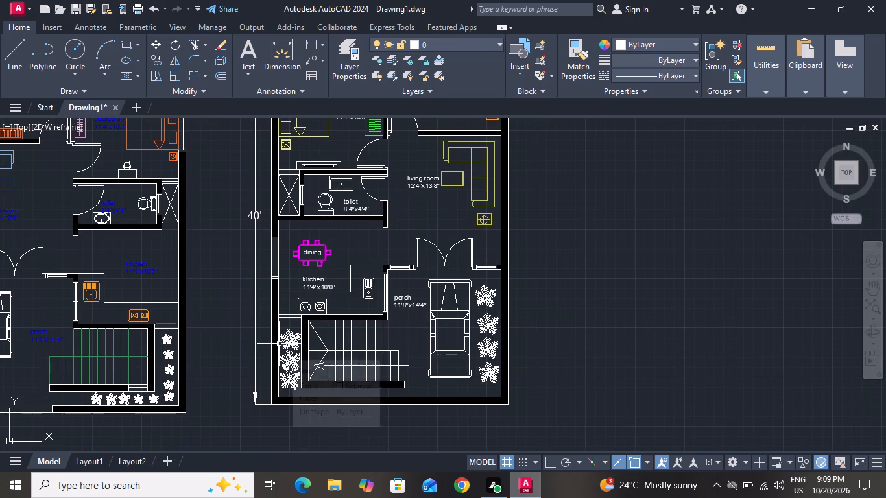
pyautogui.keyDown('ctrl'); pyautogui.scroll(2, 279, 344); pyautogui.keyUp('ctrl')
pyautogui.click(305, 333)
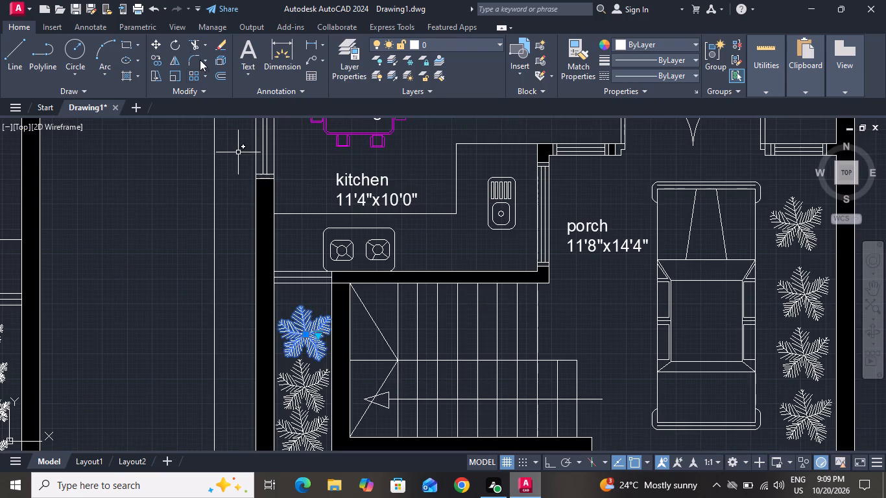
pyautogui.click(152, 41)
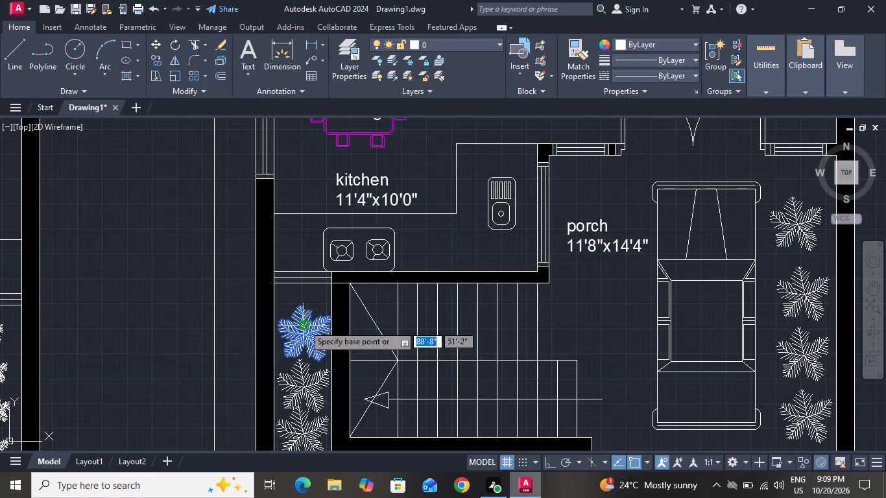
pyautogui.click(304, 325)
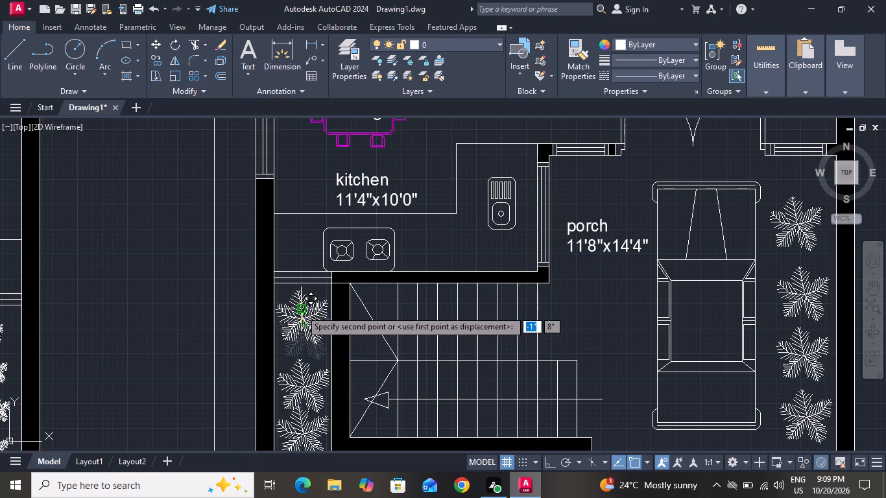
pyautogui.click(301, 310)
# Move the lowest plant in the planter beside the second plan's staircase slightly down toward the outer bottom wall, clear of the plant above it.
pyautogui.keyDown('ctrl'); pyautogui.scroll(-2, 310, 345); pyautogui.keyUp('ctrl')
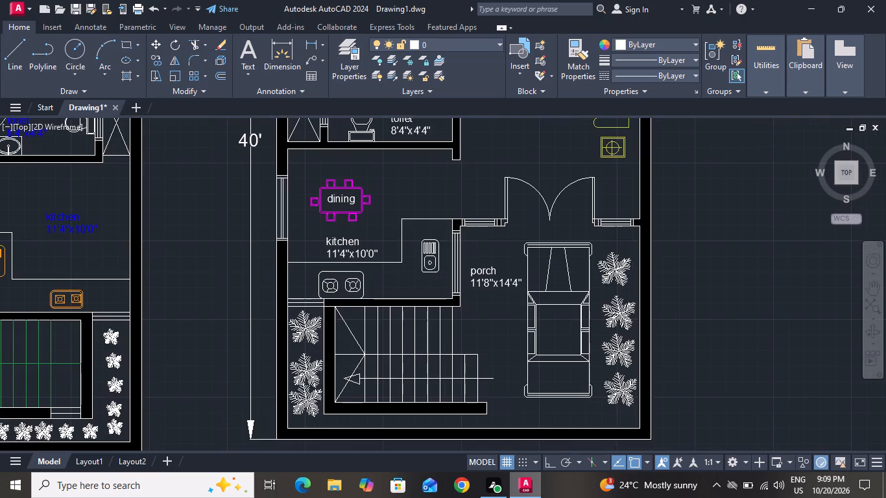
pyautogui.click(306, 381)
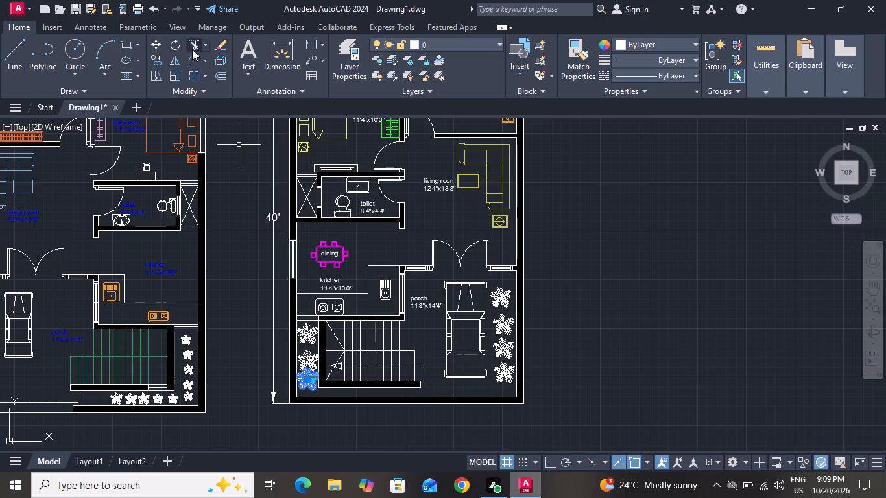
pyautogui.click(158, 43)
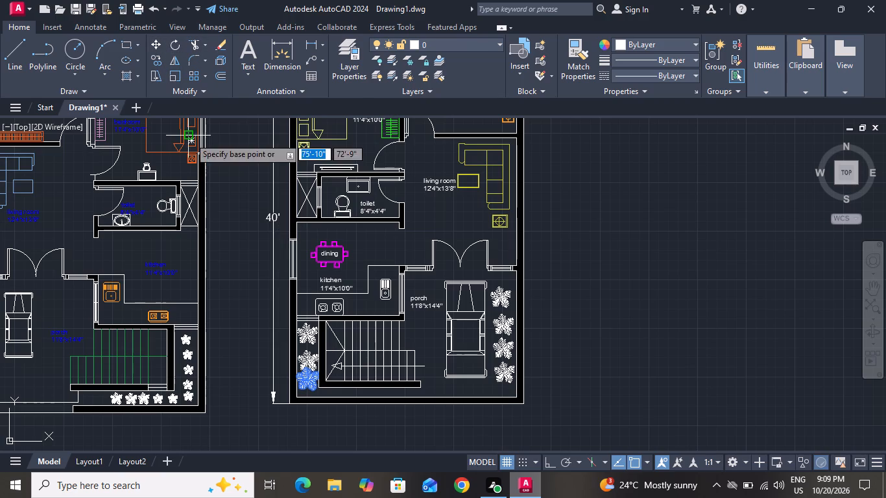
pyautogui.keyDown('ctrl'); pyautogui.scroll(2, 296, 381); pyautogui.keyUp('ctrl')
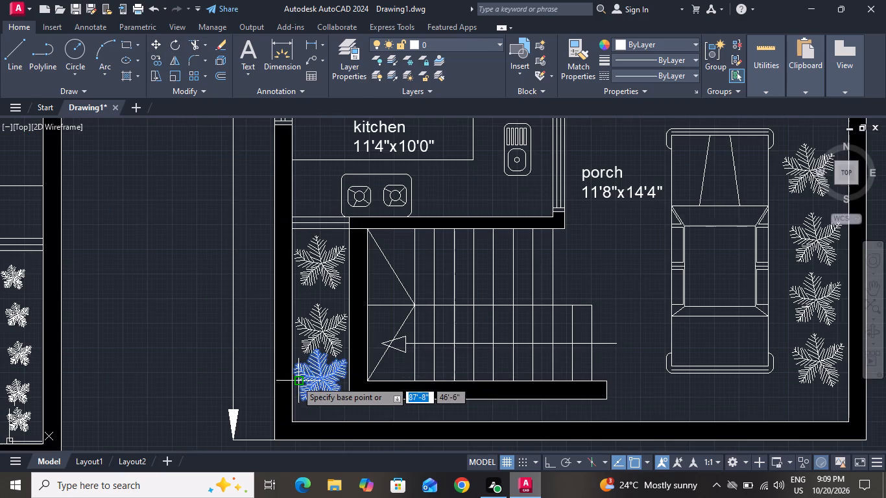
pyautogui.click(322, 377)
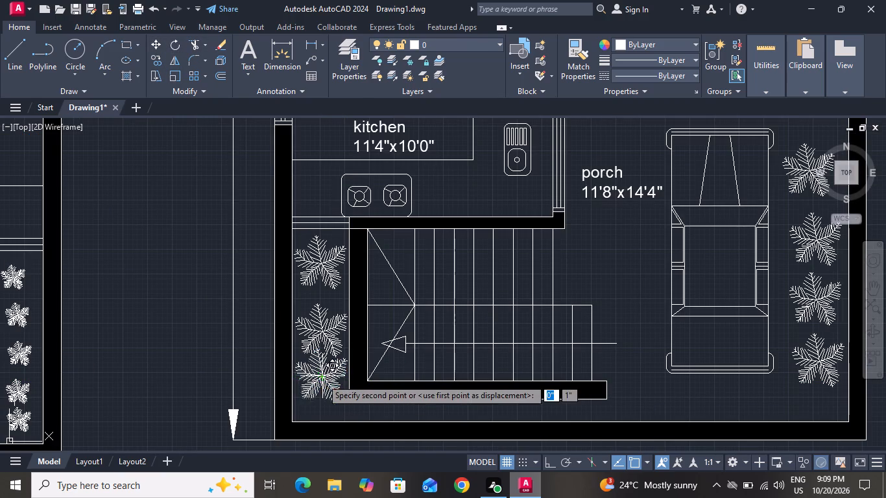
pyautogui.click(326, 390)
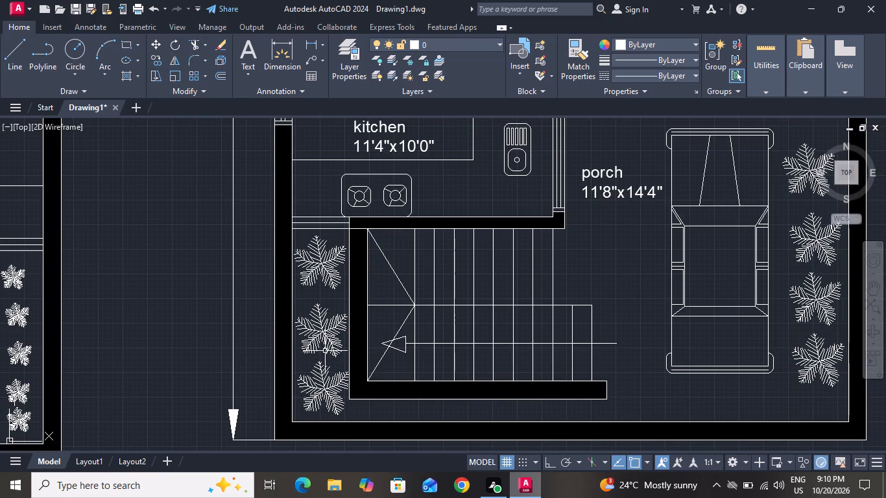
# Move the middle plant in the planter beside the second plan's staircase slightly up to even out the spacing of the three plants.
pyautogui.click(325, 335)
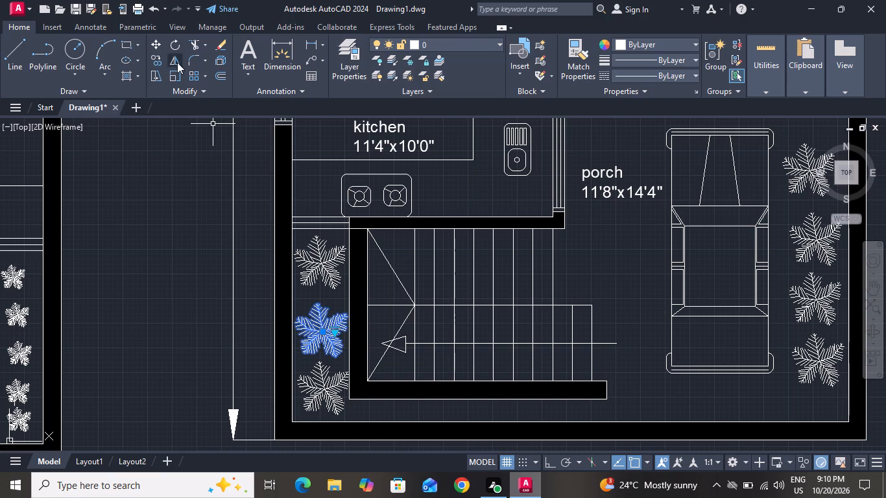
pyautogui.click(152, 38)
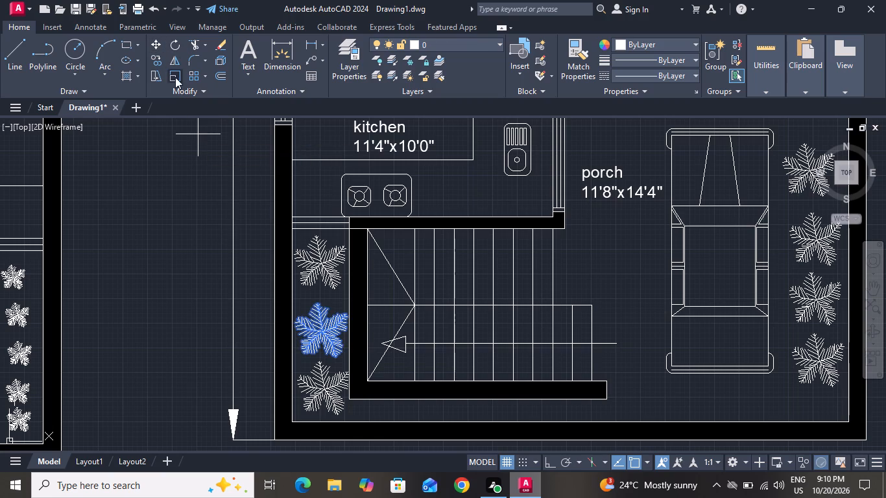
pyautogui.click(324, 329)
pyautogui.click(323, 324)
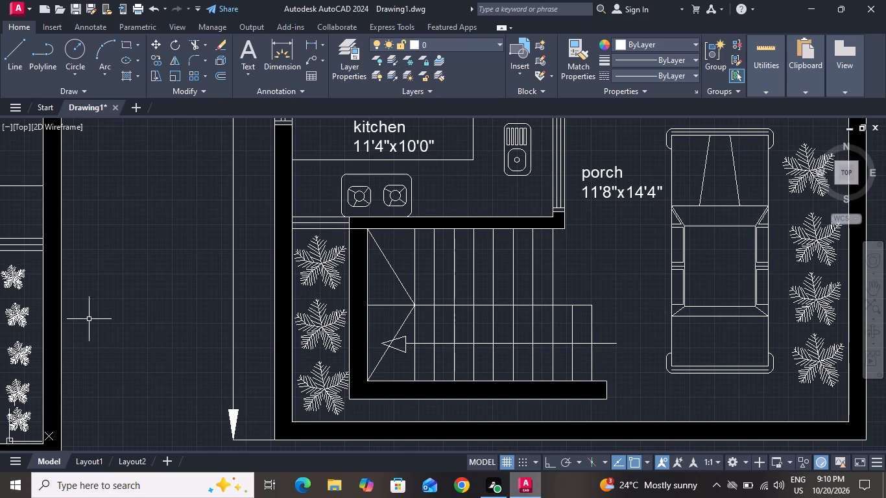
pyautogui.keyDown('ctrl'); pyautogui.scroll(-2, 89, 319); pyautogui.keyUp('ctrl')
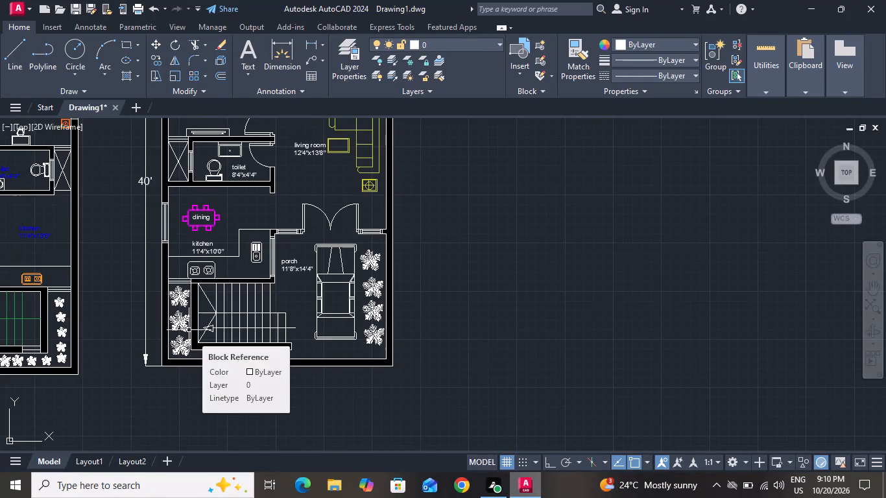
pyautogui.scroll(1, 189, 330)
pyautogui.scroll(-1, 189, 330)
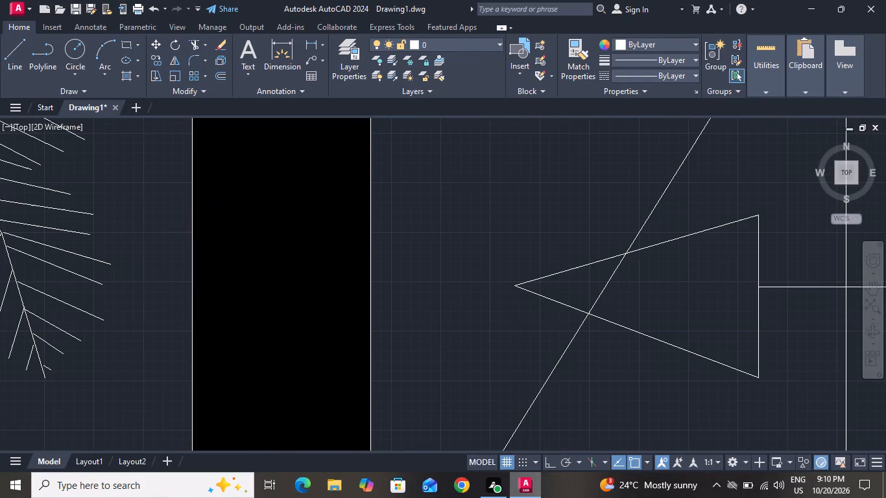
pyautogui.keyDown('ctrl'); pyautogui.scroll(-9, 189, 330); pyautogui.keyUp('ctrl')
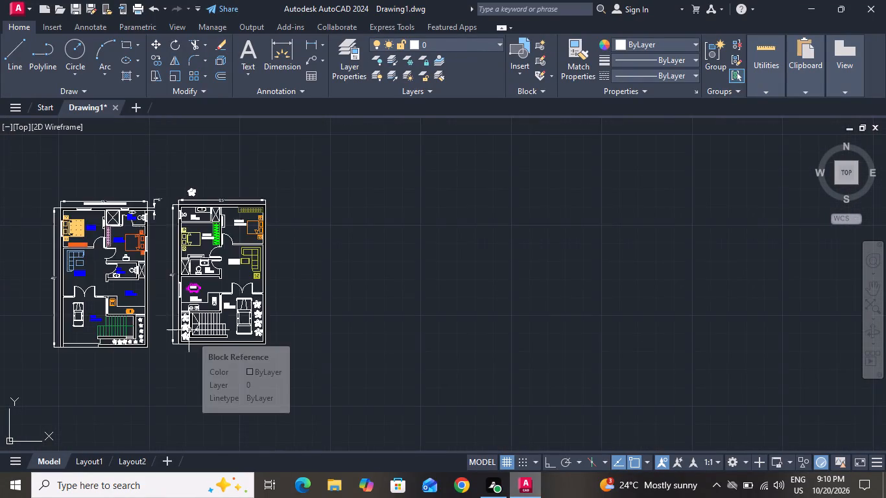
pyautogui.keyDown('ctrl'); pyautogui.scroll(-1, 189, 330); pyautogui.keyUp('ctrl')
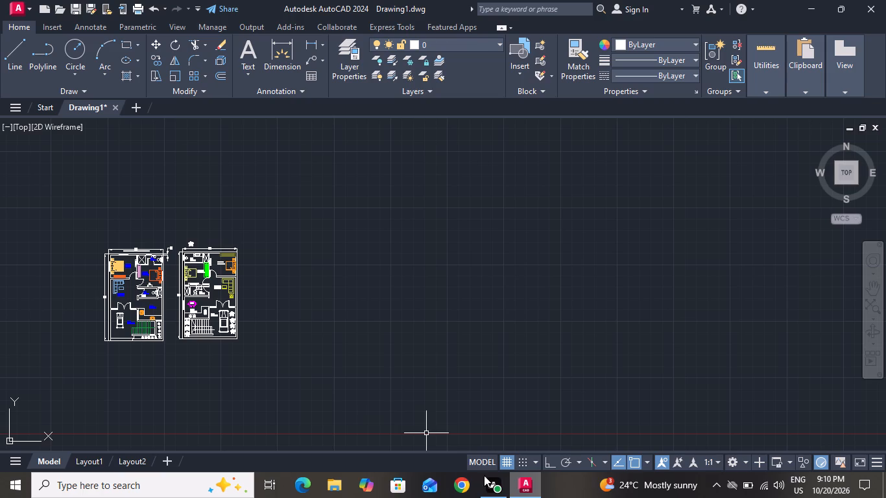
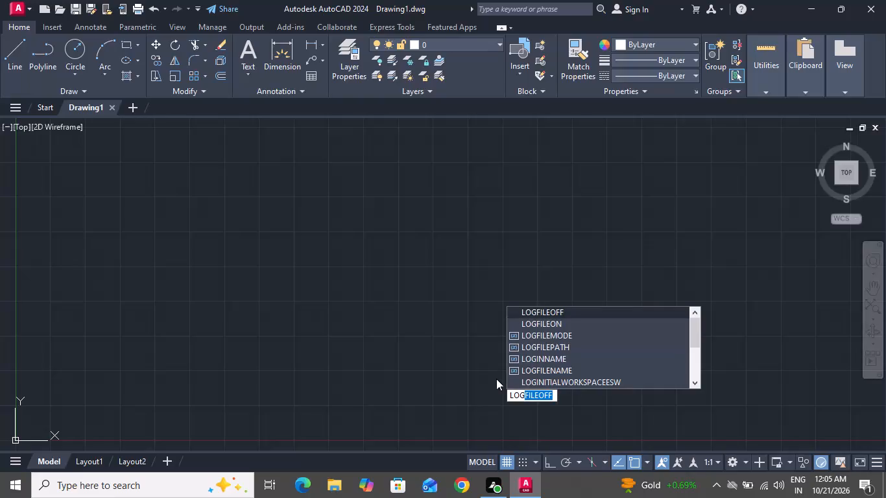
# Set the drawing's length units to Engineering with a precision of 0'-0".
pyautogui.click(542, 326)
pyautogui.write('un')
pyautogui.press('space')
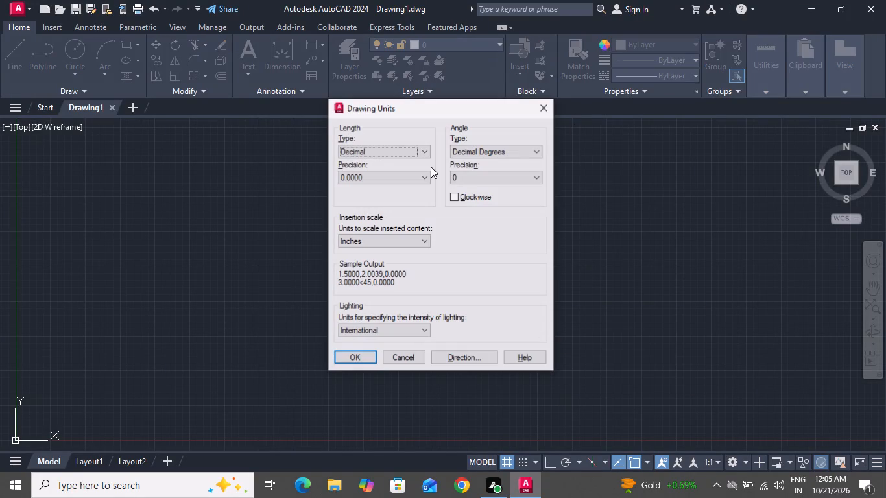
pyautogui.click(428, 151)
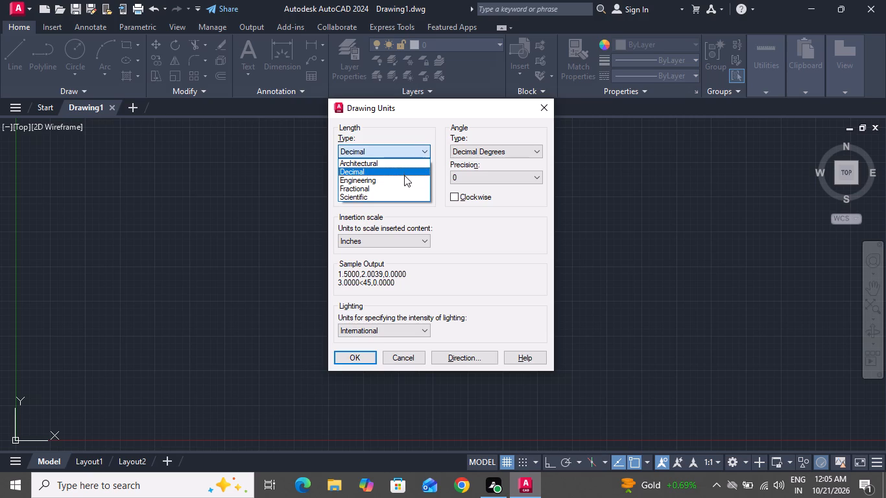
pyautogui.click(403, 178)
pyautogui.click(403, 178)
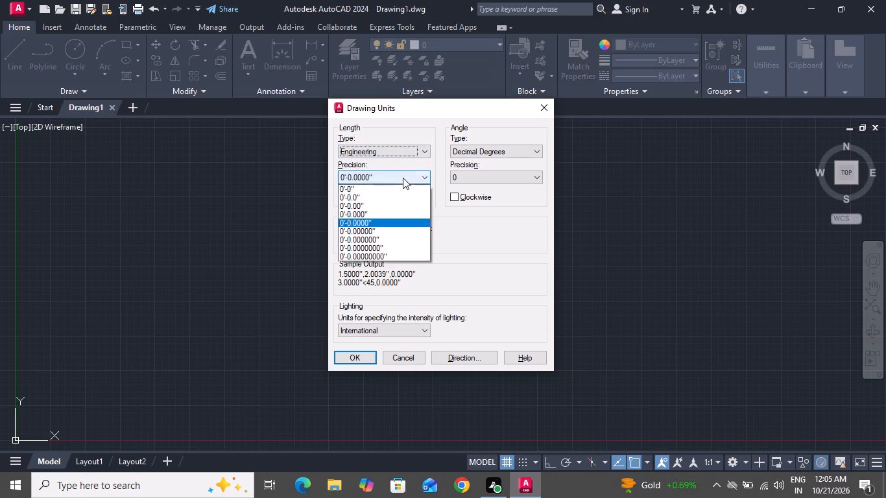
pyautogui.click(403, 178)
pyautogui.click(403, 178)
pyautogui.click(393, 180)
pyautogui.click(393, 180)
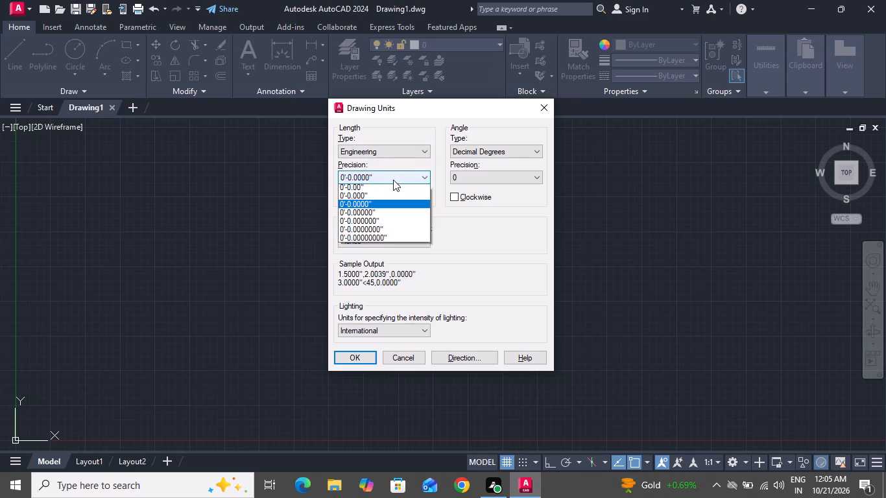
pyautogui.click(347, 188)
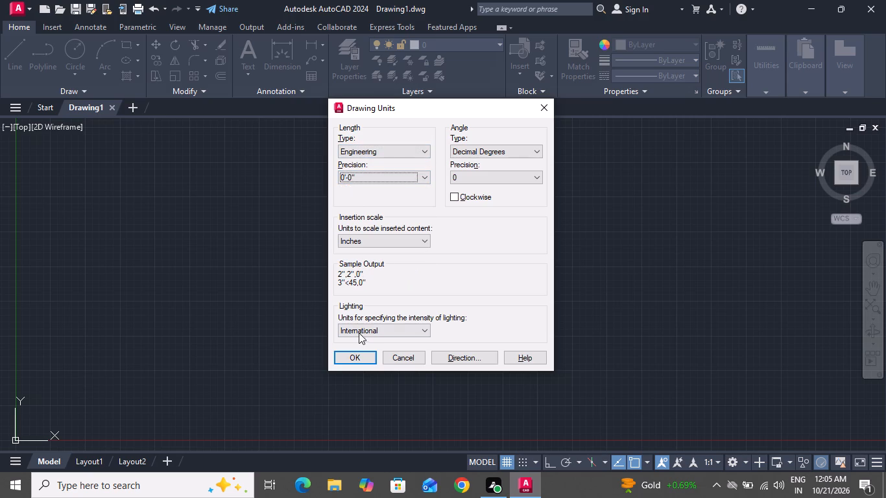
pyautogui.click(359, 359)
# Modify the Standard dimension style to Engineering primary units with 0'-0" precision, and set that style current.
pyautogui.press('d')
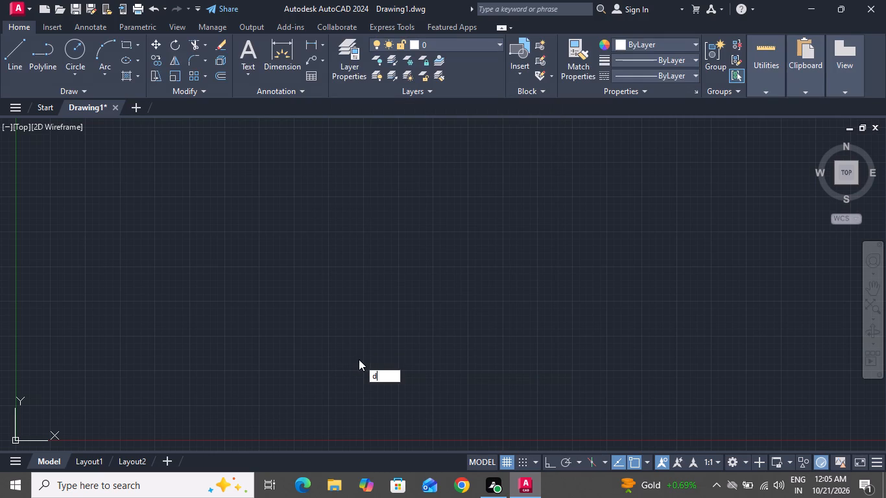
pyautogui.press('space')
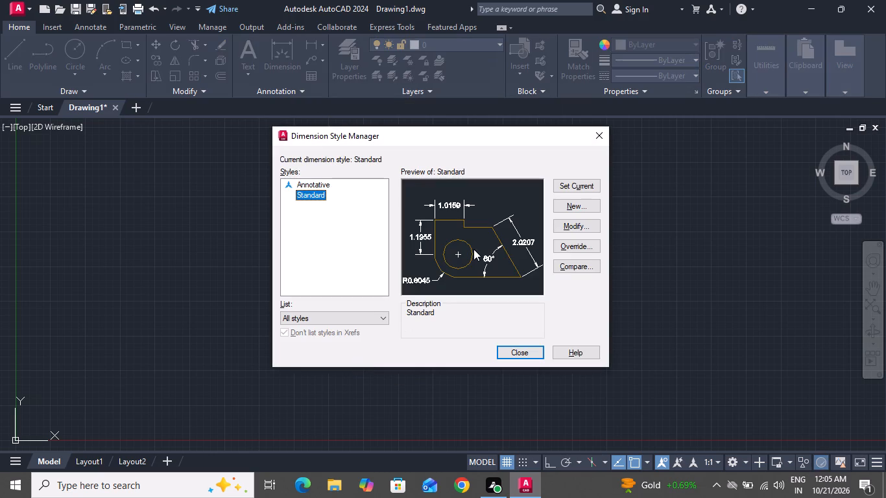
pyautogui.click(559, 222)
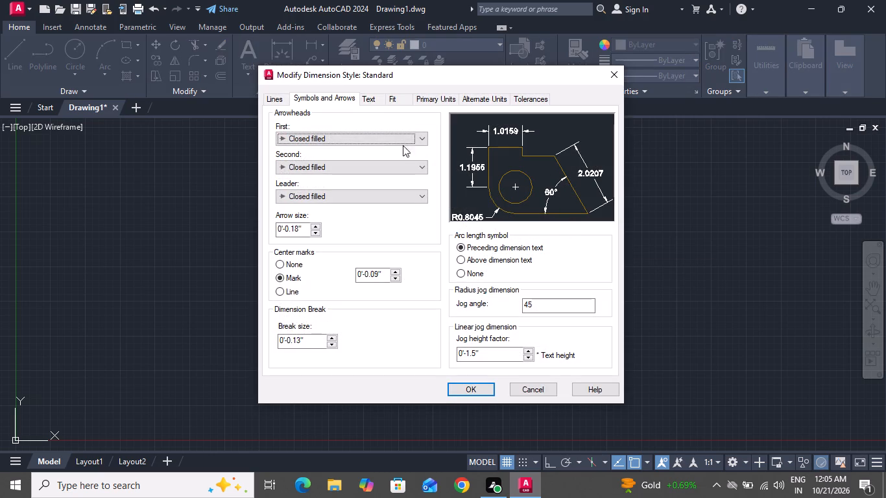
pyautogui.click(444, 99)
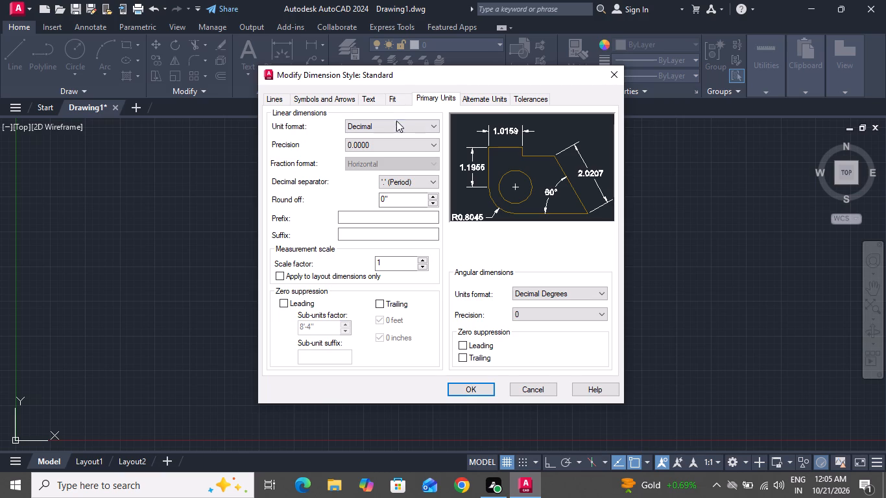
pyautogui.click(396, 122)
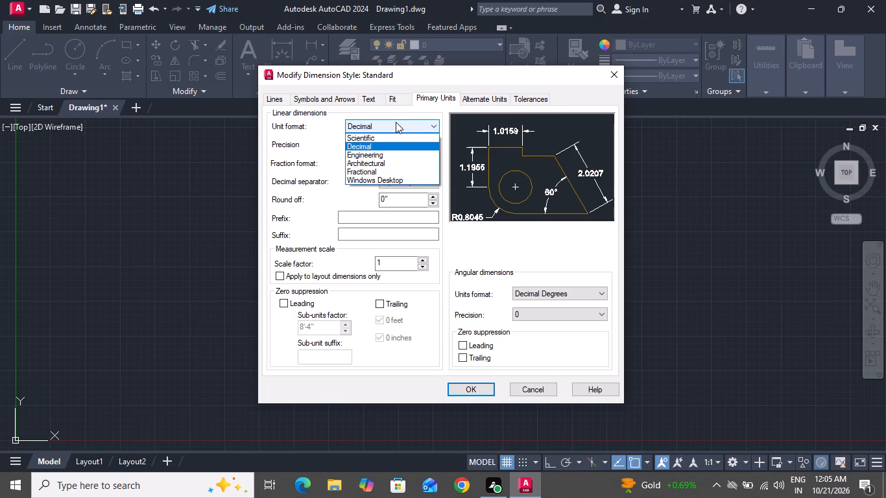
pyautogui.click(396, 122)
pyautogui.click(396, 122)
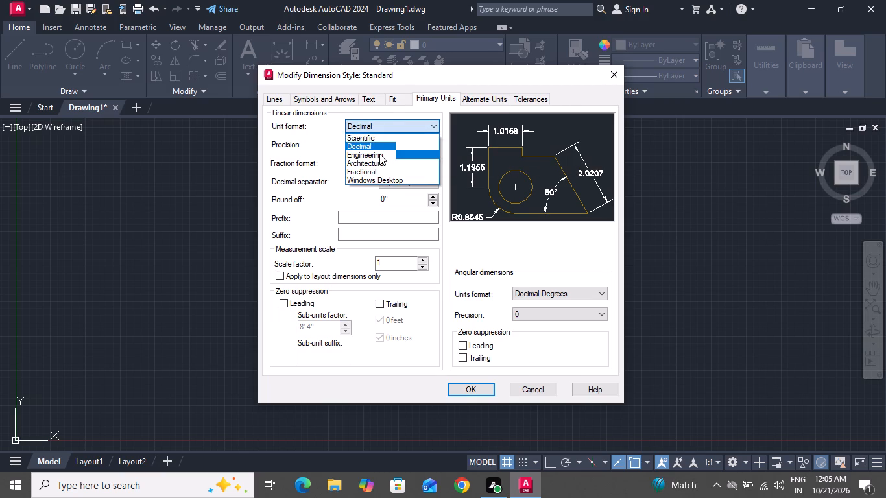
pyautogui.click(379, 154)
pyautogui.click(385, 145)
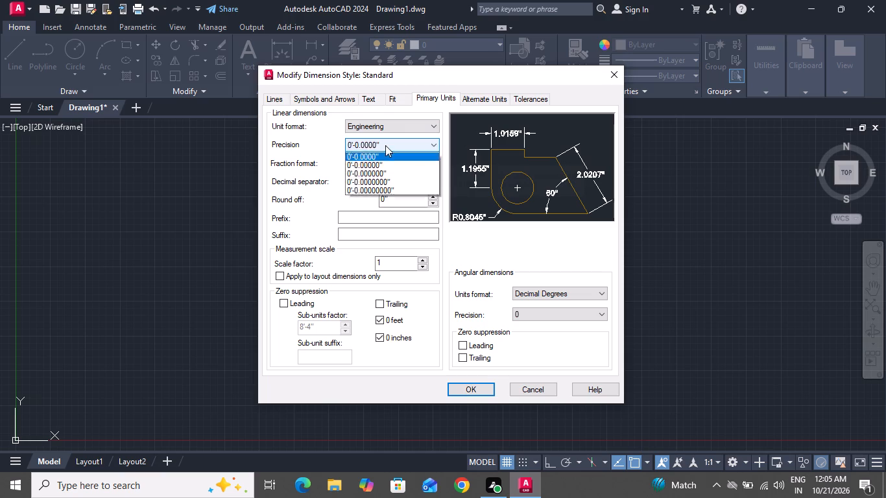
pyautogui.click(361, 156)
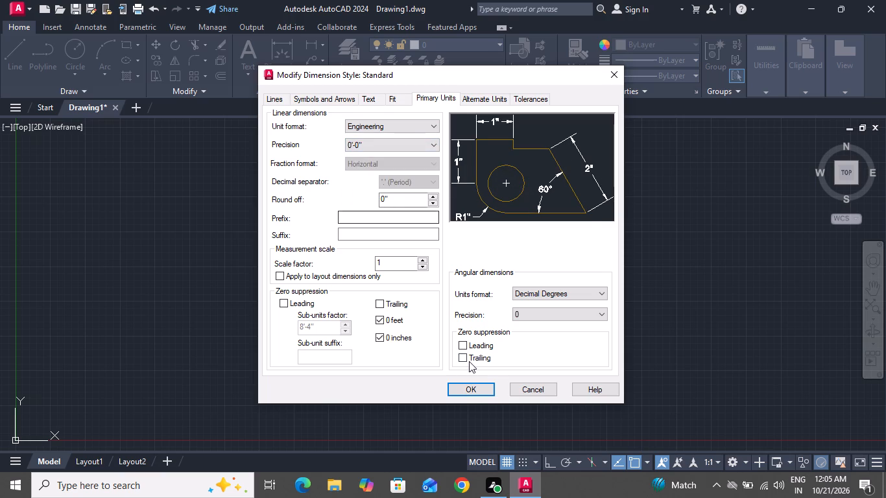
pyautogui.click(472, 394)
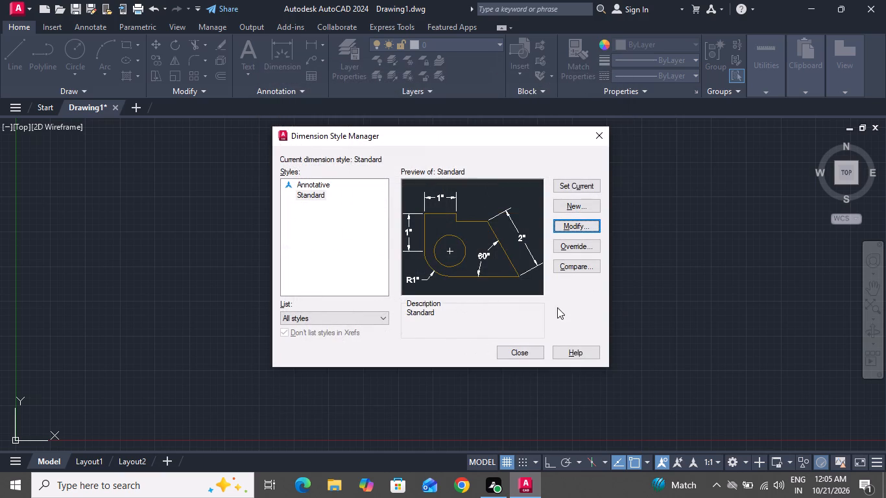
pyautogui.click(581, 191)
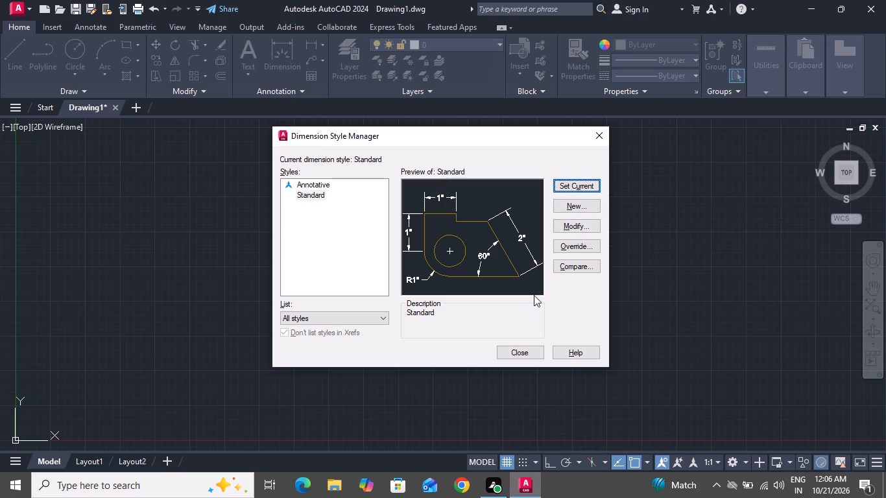
pyautogui.click(516, 345)
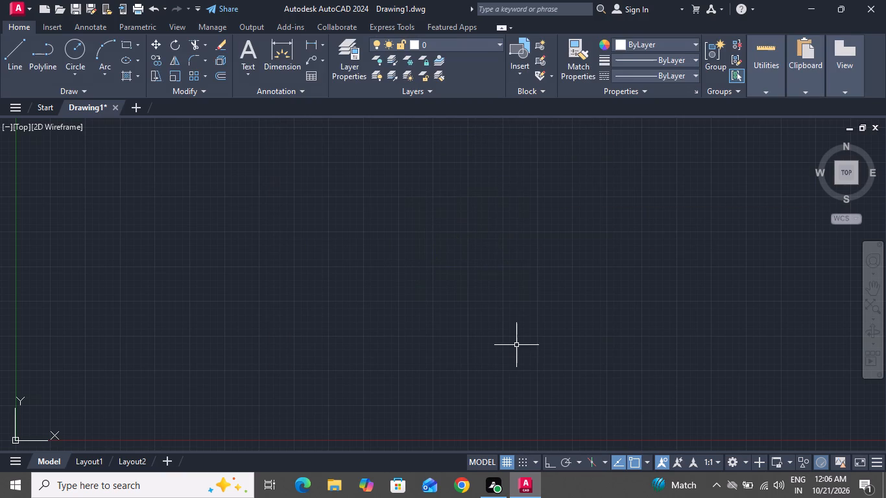
# Turn on Ortho mode and draw a 40' vertical line upward near the drawing origin.
pyautogui.click(20, 65)
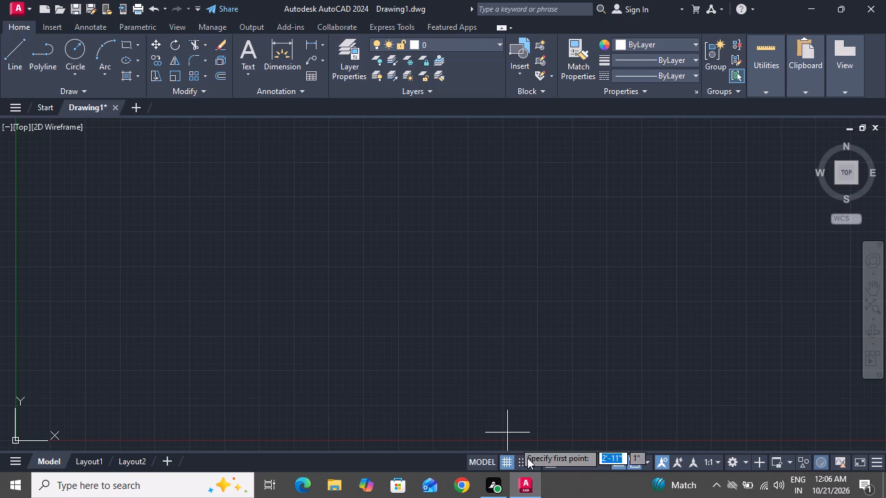
pyautogui.click(548, 462)
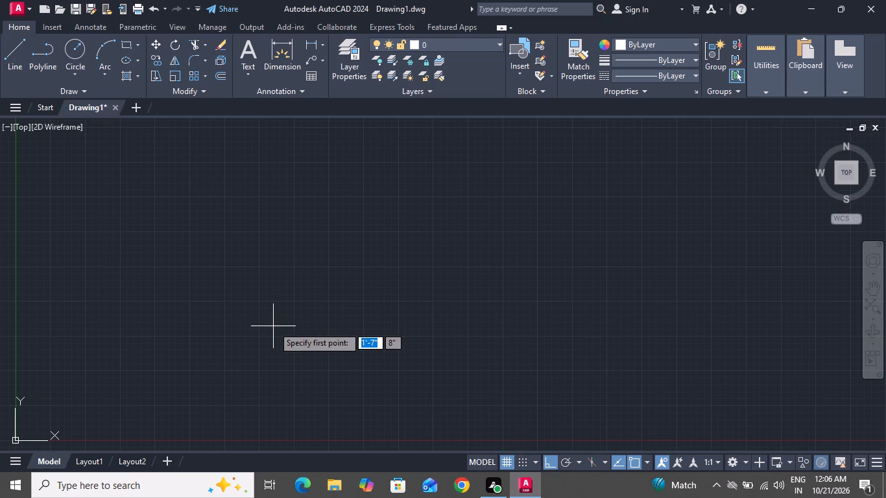
pyautogui.moveTo(274, 345); pyautogui.dragTo(270, 278)
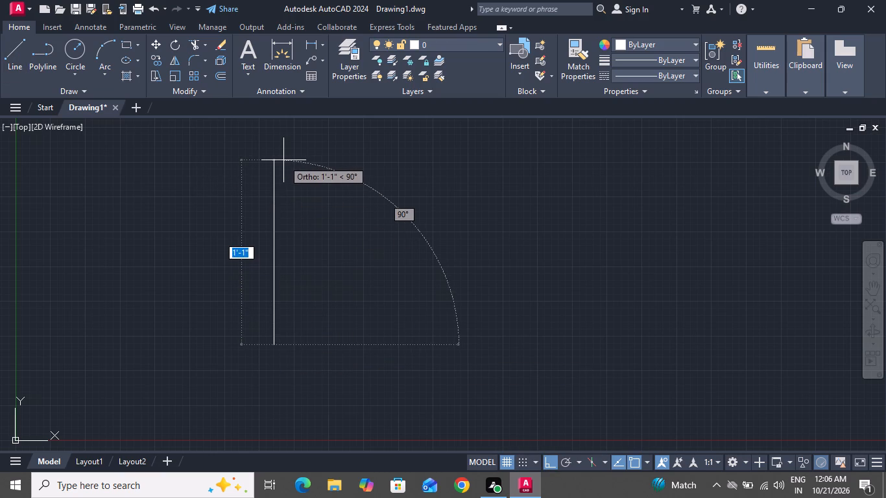
pyautogui.write("40'")
pyautogui.press('Return')
pyautogui.scroll(2, 283, 160)
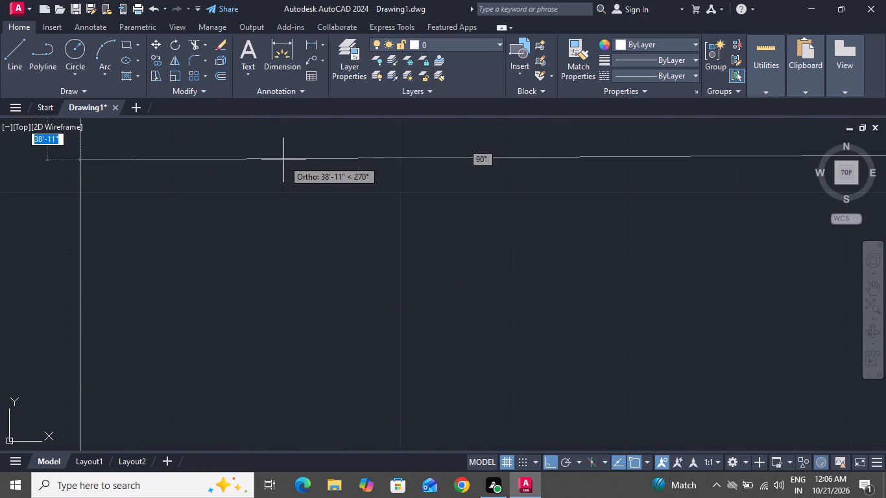
pyautogui.keyDown('ctrl'); pyautogui.scroll(-10, 283, 160); pyautogui.keyUp('ctrl')
pyautogui.write('z a')
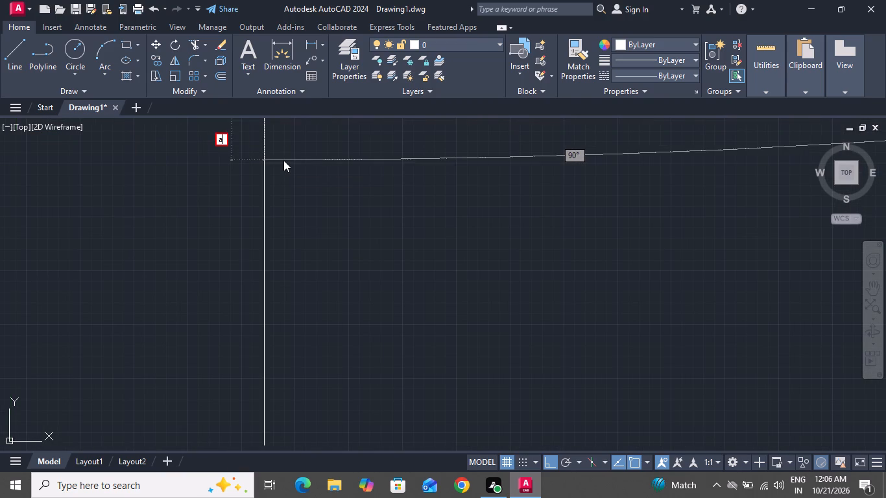
pyautogui.press('space')
pyautogui.press('Escape')
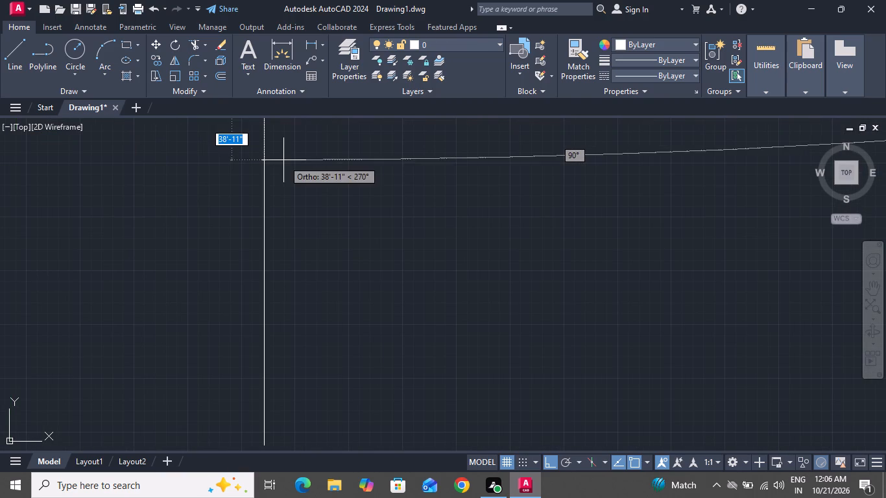
pyautogui.press('Escape')
# Draw a closed rectangle 25' wide and 40' high from connected lines in an empty area just above the X axis.
pyautogui.write('z a')
pyautogui.press('space')
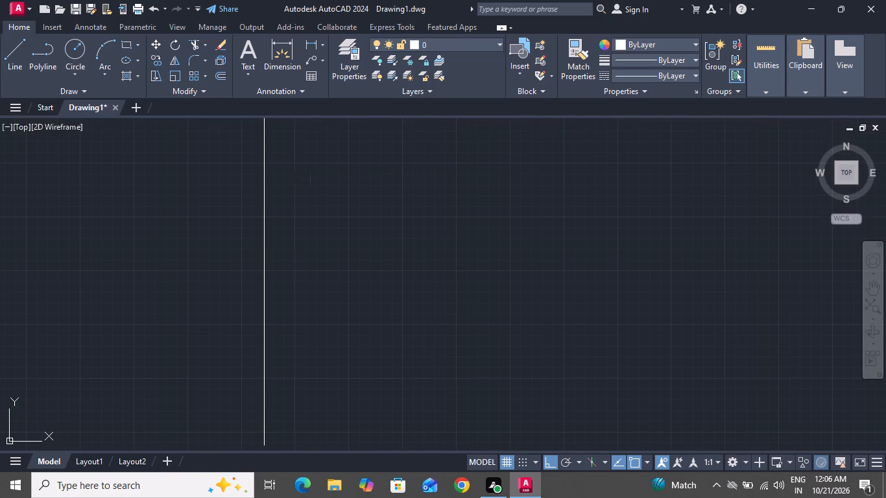
pyautogui.keyDown('ctrl'); pyautogui.scroll(-8, 283, 160); pyautogui.keyUp('ctrl')
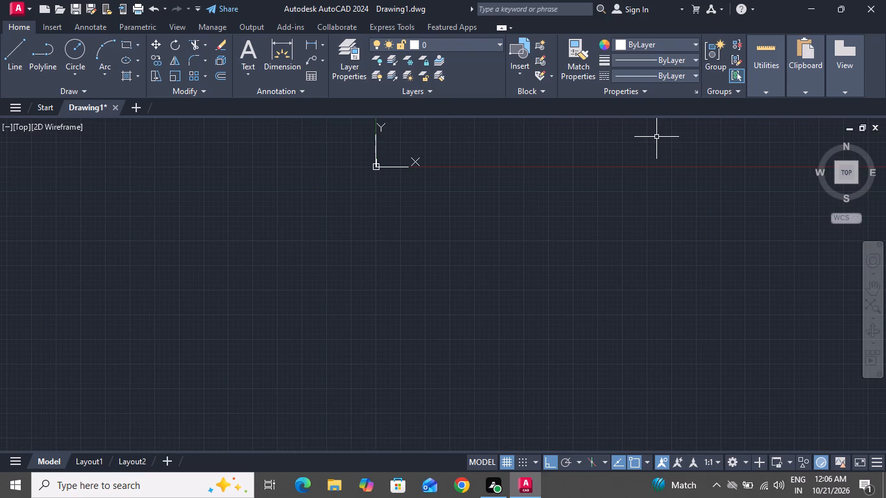
pyautogui.keyDown('ctrl'); pyautogui.scroll(4, 656, 137); pyautogui.keyUp('ctrl')
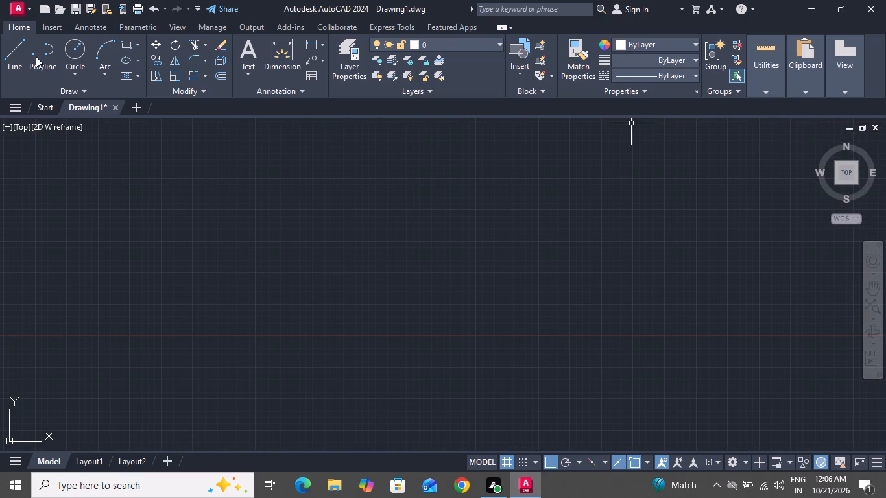
pyautogui.click(8, 47)
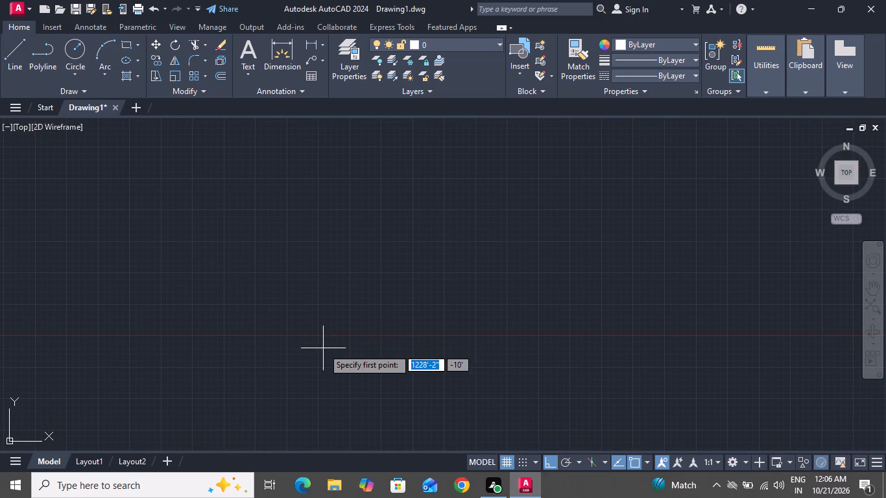
pyautogui.click(321, 305)
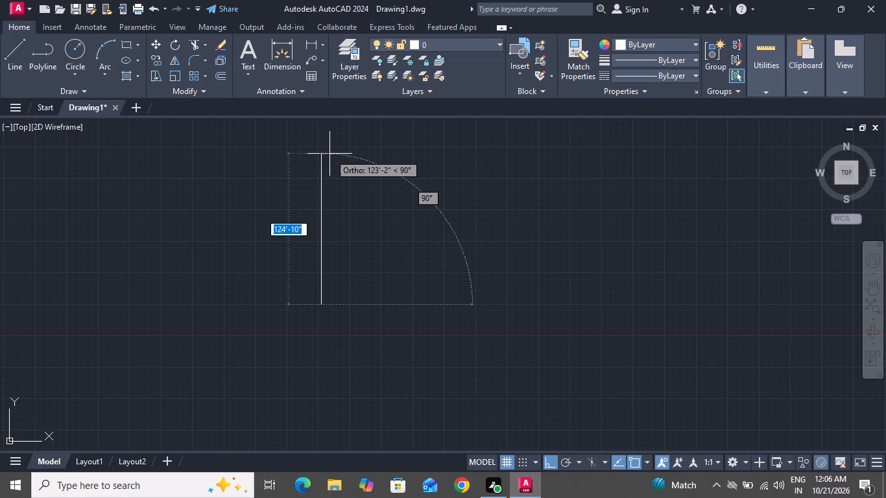
pyautogui.write("40'")
pyautogui.press('Return')
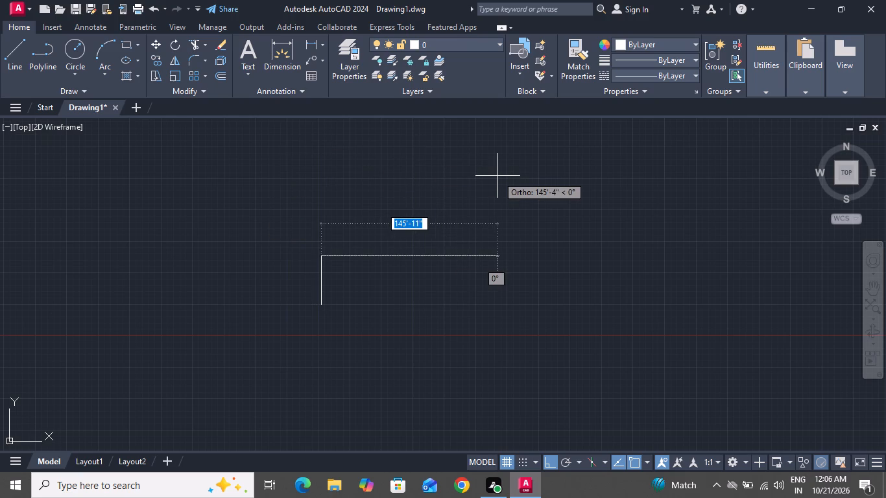
pyautogui.press('2')
pyautogui.write("5'")
pyautogui.press('Return')
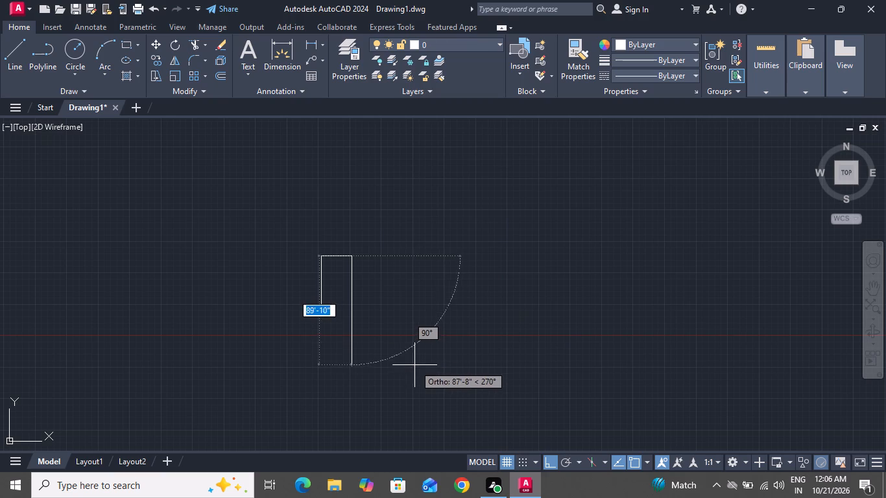
pyautogui.write('40')
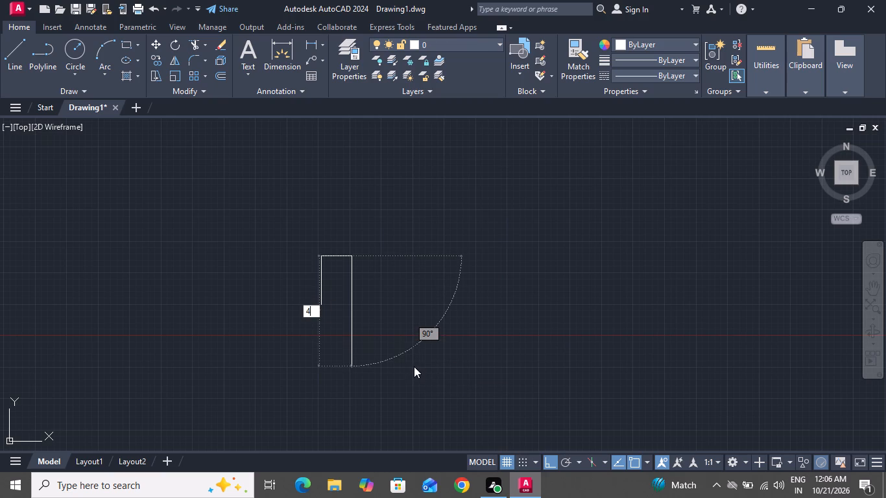
pyautogui.press("'")
pyautogui.press('Return')
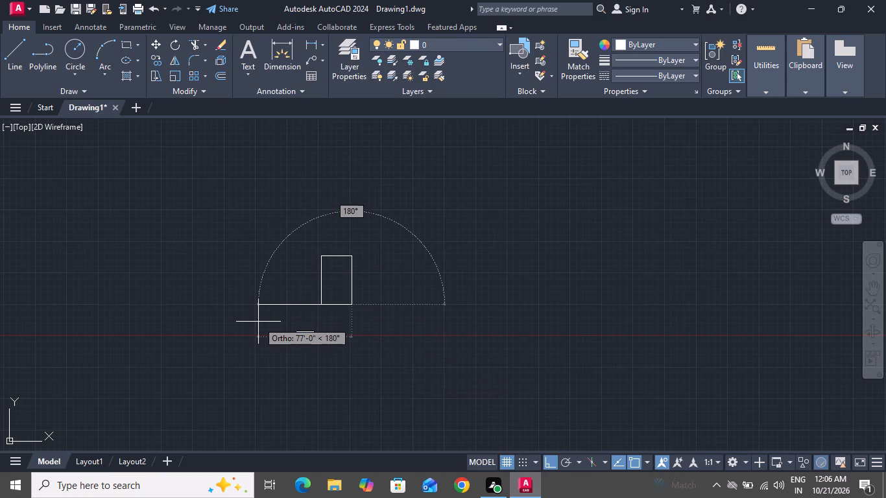
pyautogui.write("25'")
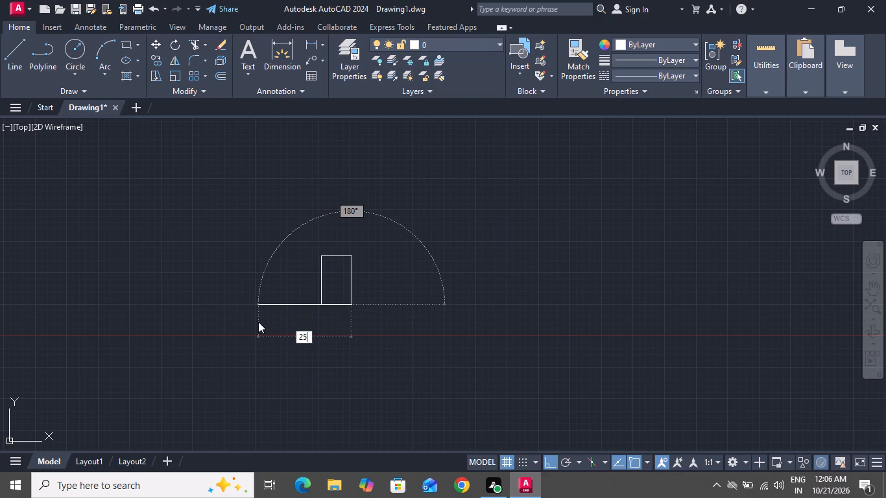
pyautogui.press('Return')
pyautogui.rightClick(258, 322)
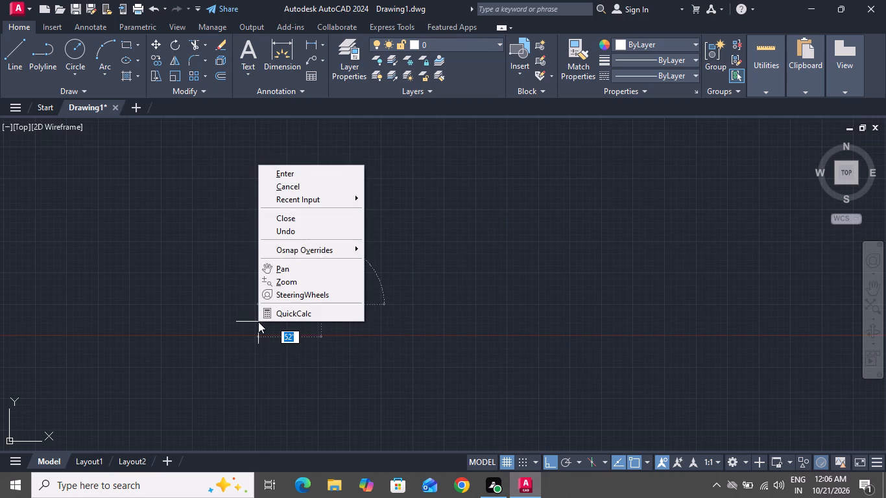
pyautogui.click(309, 188)
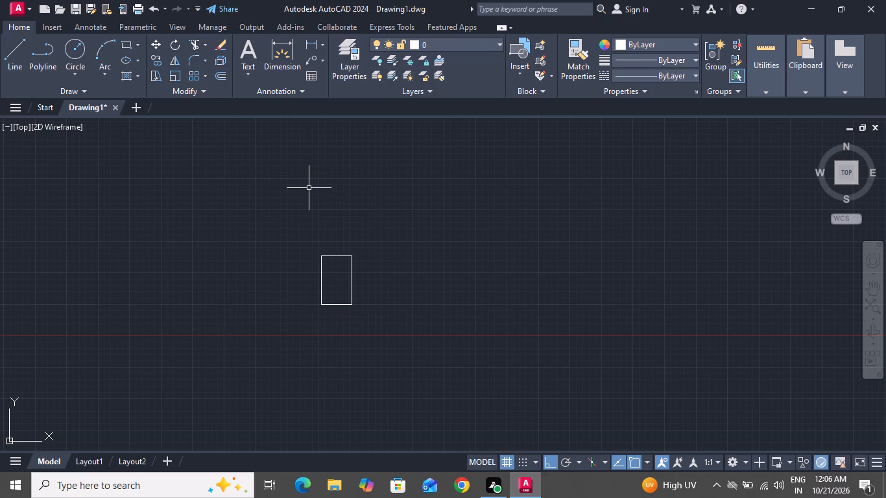
# Offset all four sides of the 25' by 40' rectangle 9" inward to form the outer walls.
pyautogui.press('p')
pyautogui.press('BackSpace')
pyautogui.write('o 9')
pyautogui.hotkey('shift', '"')
pyautogui.press('Return')
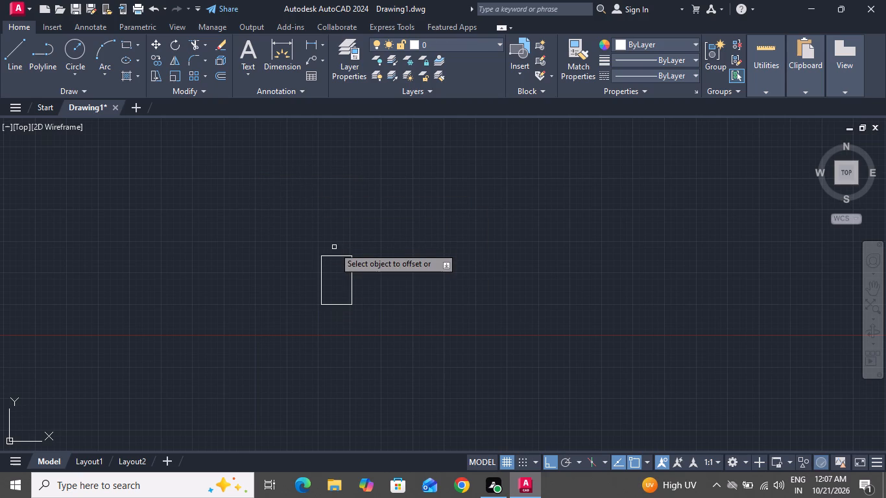
pyautogui.keyDown('ctrl'); pyautogui.scroll(4, 334, 247); pyautogui.keyUp('ctrl')
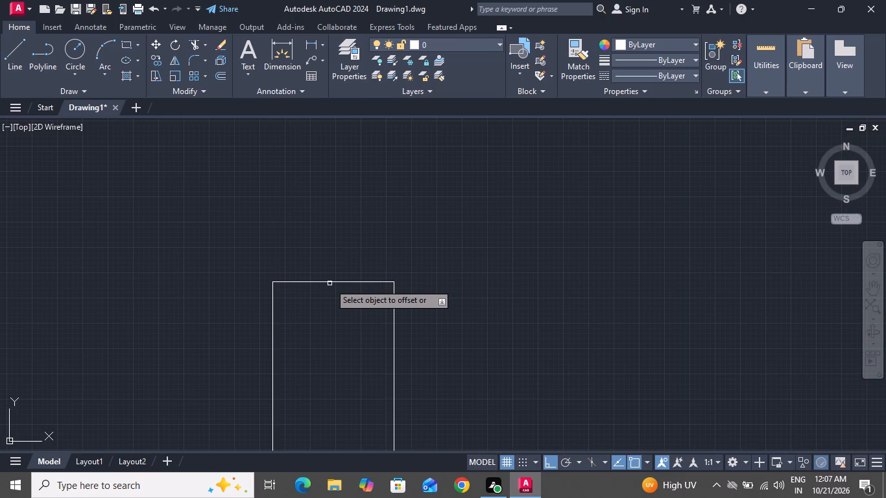
pyautogui.click(329, 283)
pyautogui.moveTo(333, 314); pyautogui.dragTo(402, 324)
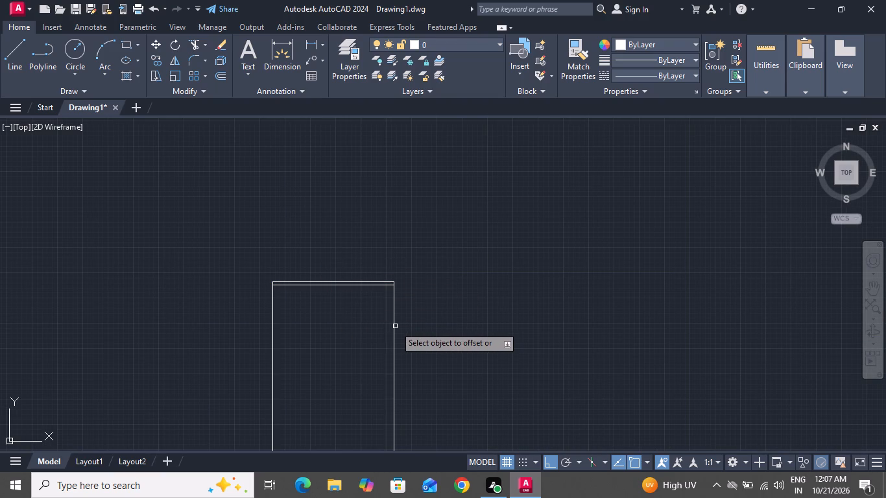
pyautogui.click(396, 326)
pyautogui.click(394, 326)
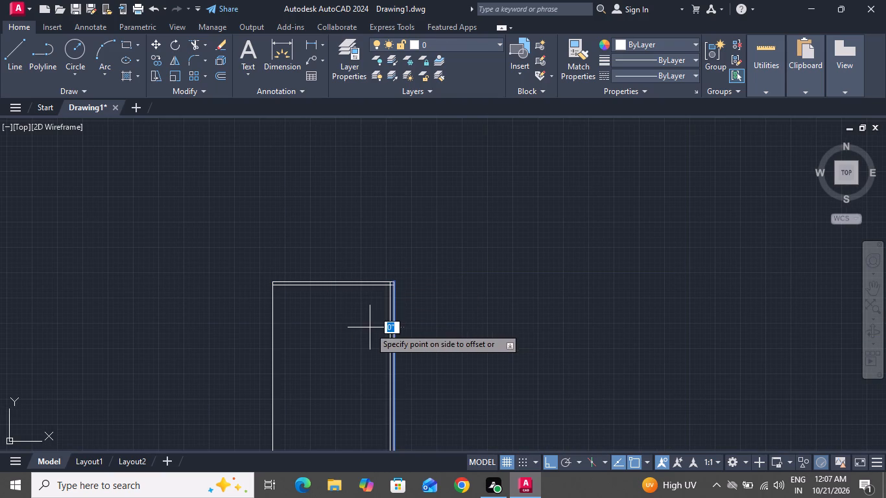
pyautogui.click(369, 327)
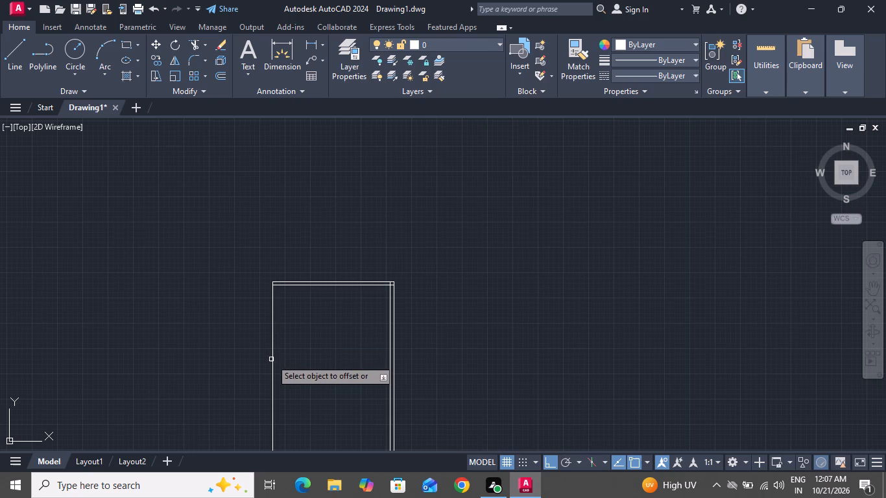
pyautogui.click(272, 359)
pyautogui.click(301, 357)
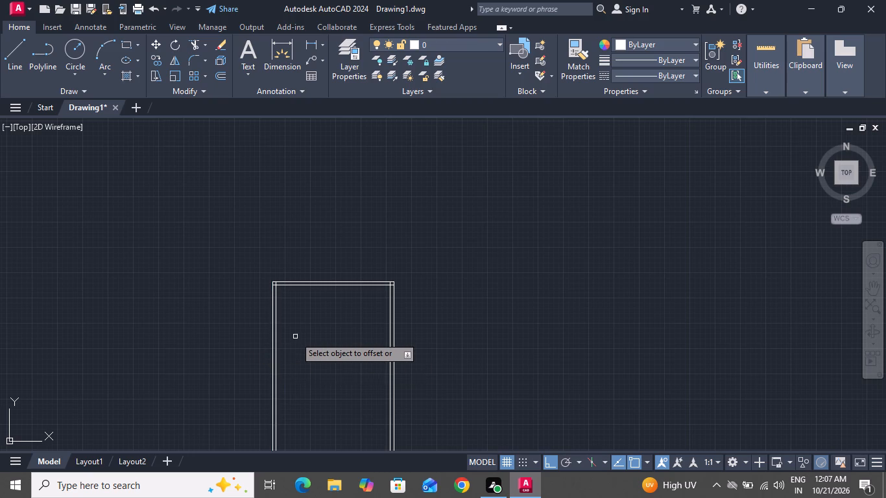
pyautogui.keyDown('ctrl'); pyautogui.scroll(-2, 294, 321); pyautogui.keyUp('ctrl')
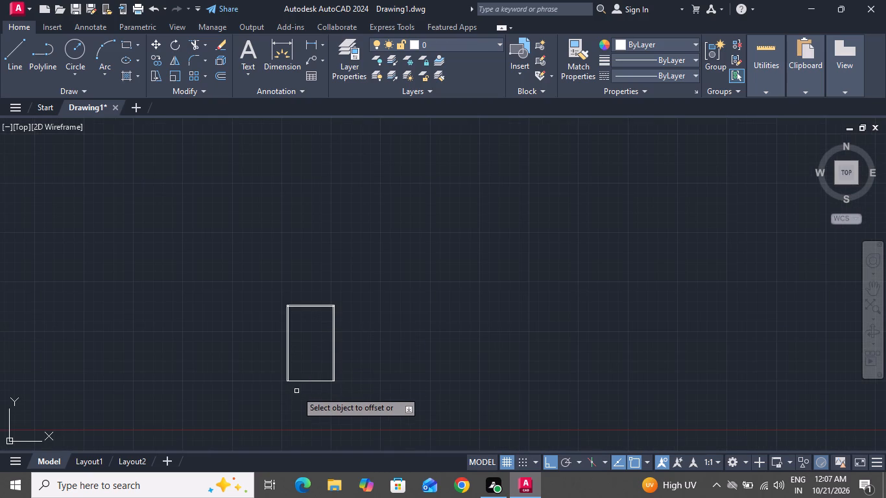
pyautogui.keyDown('ctrl'); pyautogui.scroll(4, 296, 391); pyautogui.keyUp('ctrl')
pyautogui.click(311, 329)
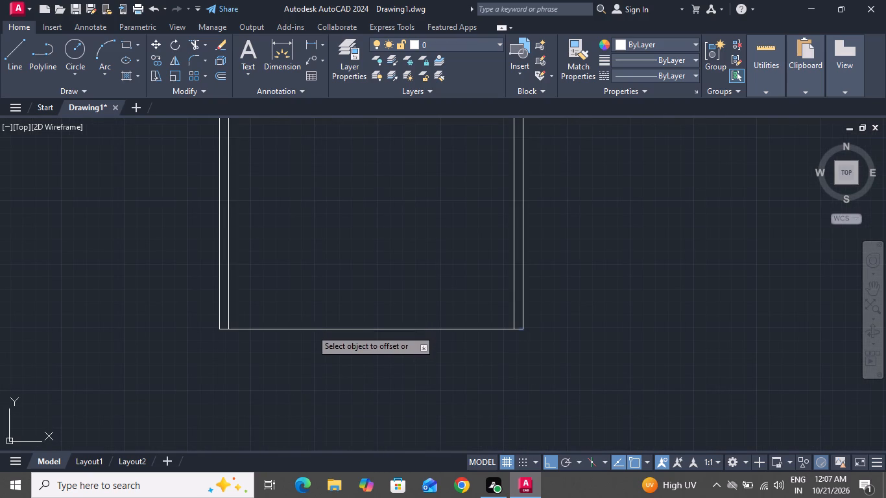
pyautogui.click(329, 252)
pyautogui.rightClick(329, 252)
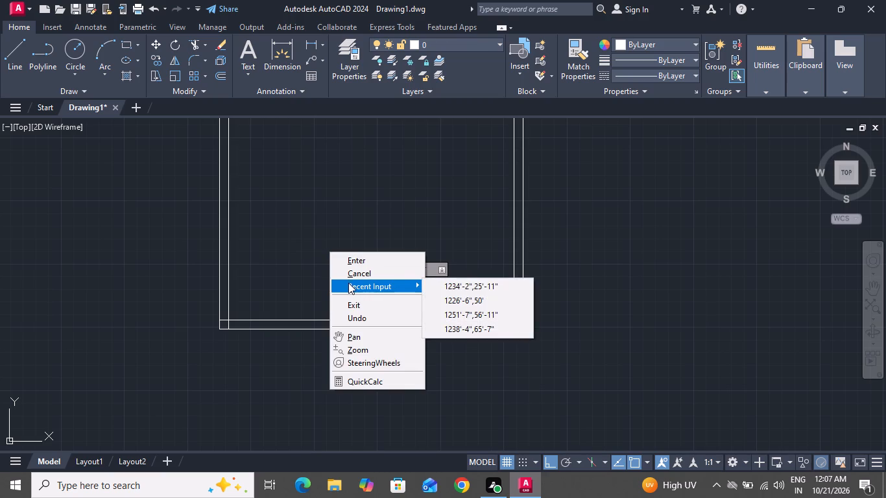
pyautogui.click(350, 273)
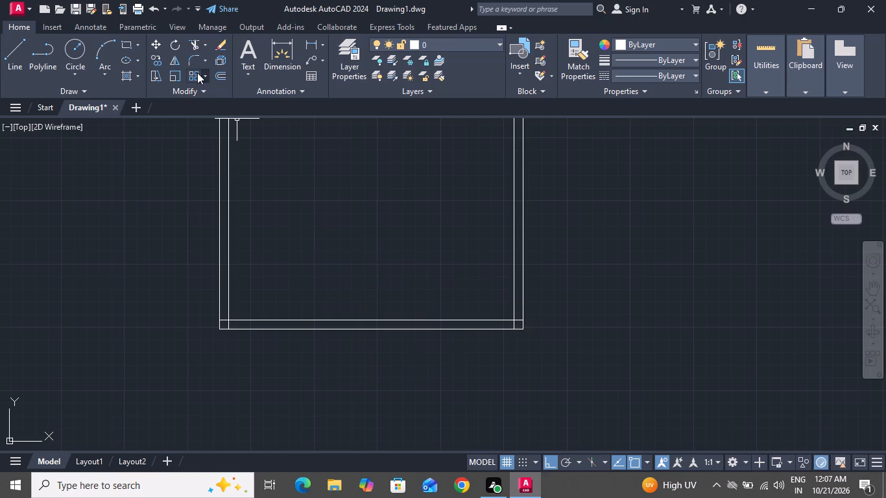
# Trim the overlapping inner wall line ends at the two bottom corners of the plan.
pyautogui.click(197, 42)
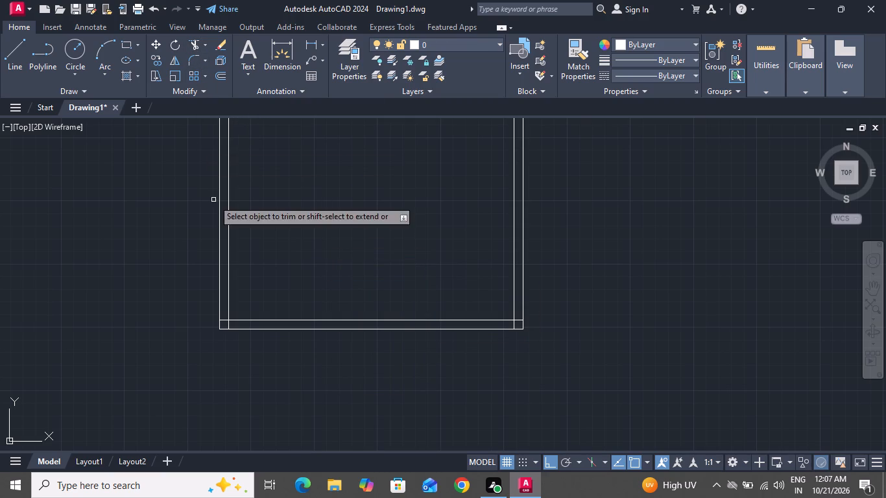
pyautogui.keyDown('ctrl'); pyautogui.scroll(1, 218, 287); pyautogui.keyUp('ctrl')
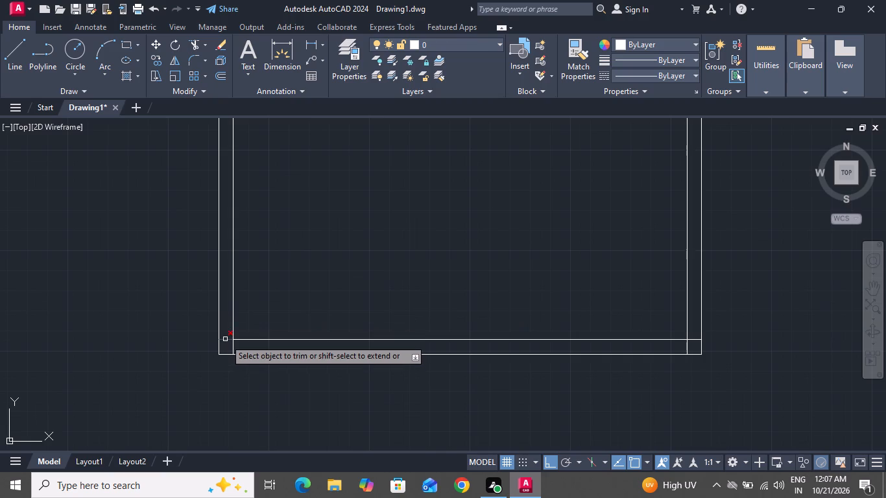
pyautogui.click(225, 339)
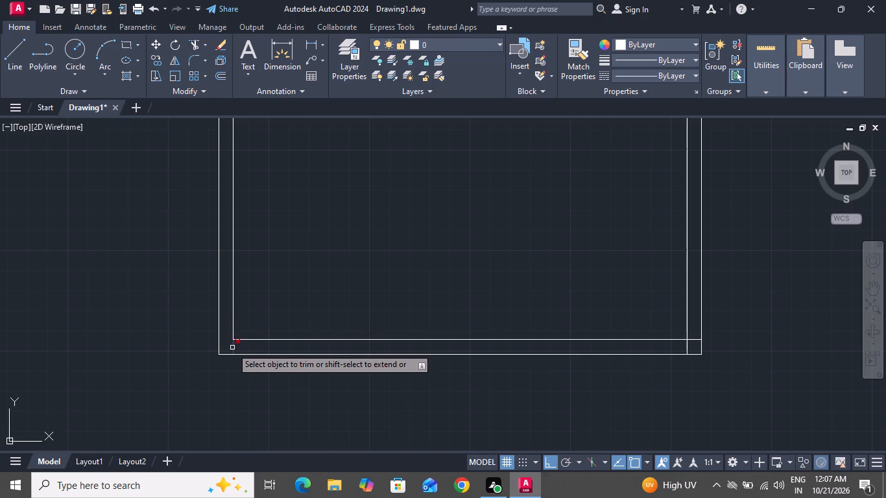
pyautogui.click(232, 347)
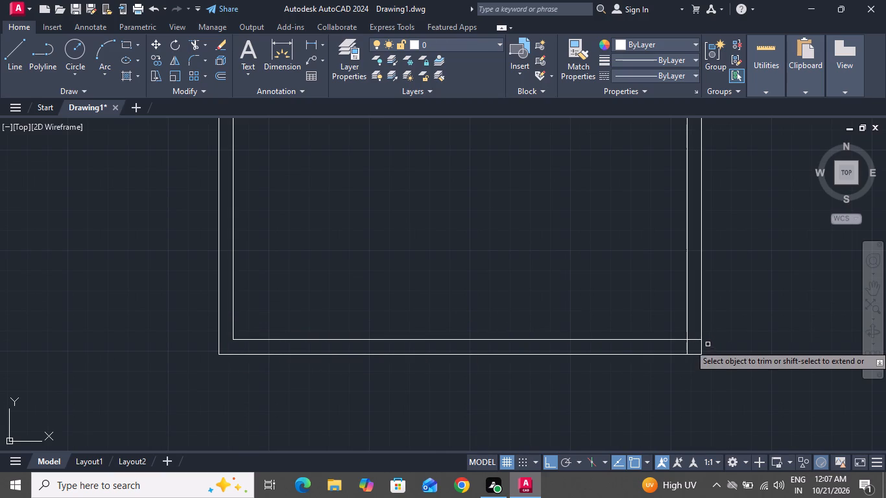
pyautogui.click(699, 341)
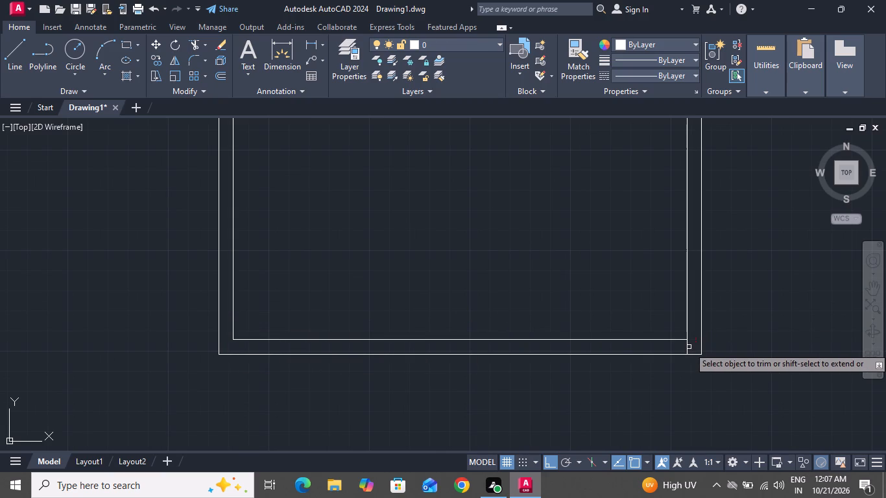
pyautogui.click(689, 346)
pyautogui.click(678, 348)
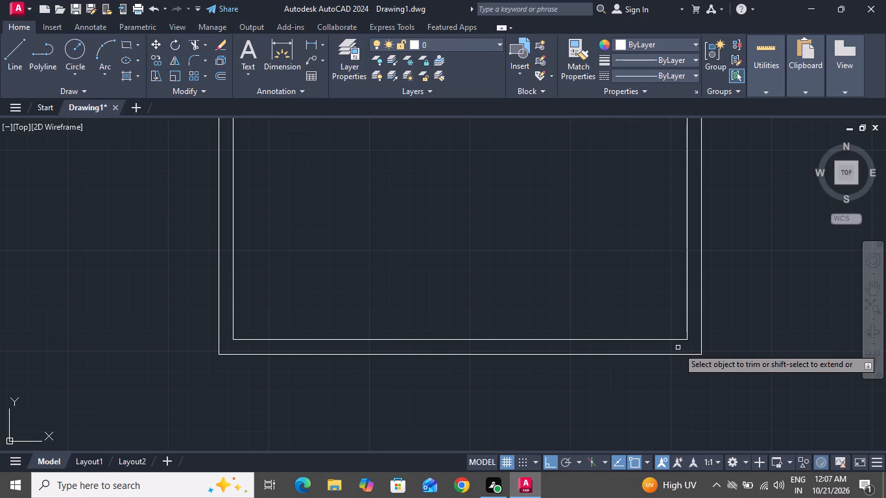
# Trim the overlapping inner wall line ends at the two top corners of the plan.
pyautogui.keyDown('ctrl'); pyautogui.scroll(-1, 658, 316); pyautogui.keyUp('ctrl')
pyautogui.keyDown('ctrl'); pyautogui.scroll(1, 658, 316); pyautogui.keyUp('ctrl')
pyautogui.keyDown('ctrl'); pyautogui.scroll(-2, 658, 316); pyautogui.keyUp('ctrl')
pyautogui.keyDown('ctrl'); pyautogui.scroll(2, 639, 271); pyautogui.keyUp('ctrl')
pyautogui.keyDown('ctrl'); pyautogui.scroll(-2, 639, 271); pyautogui.keyUp('ctrl')
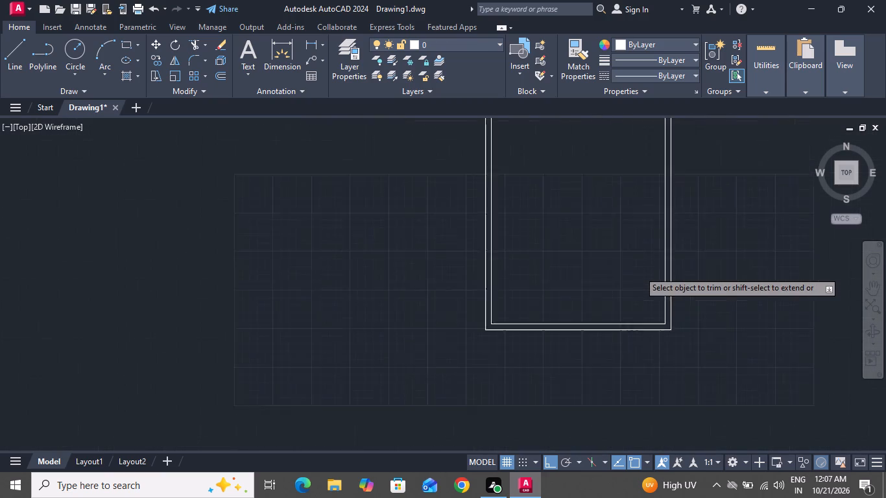
pyautogui.keyDown('ctrl'); pyautogui.scroll(-3, 639, 271); pyautogui.keyUp('ctrl')
pyautogui.keyDown('ctrl'); pyautogui.scroll(6, 639, 215); pyautogui.keyUp('ctrl')
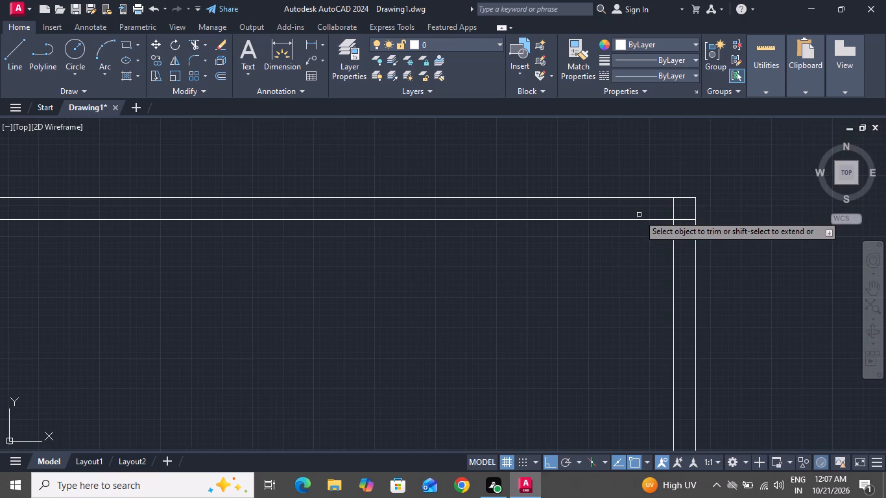
pyautogui.click(672, 211)
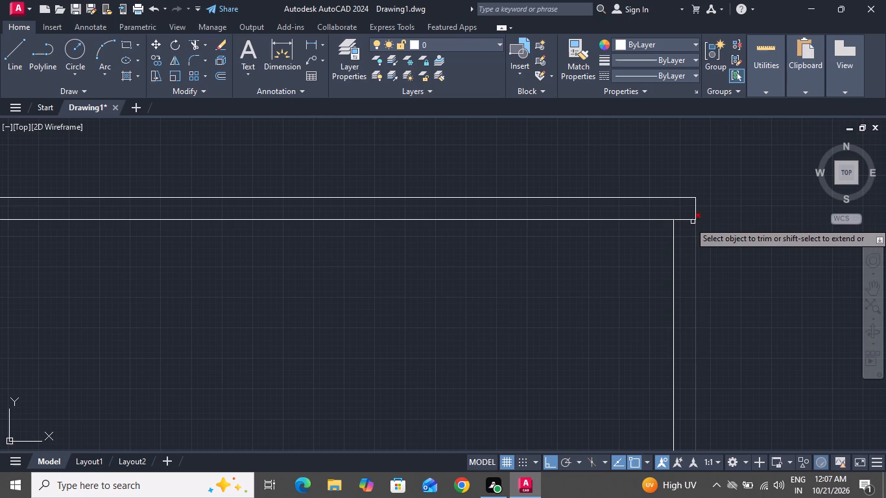
pyautogui.click(687, 220)
pyautogui.keyDown('ctrl'); pyautogui.scroll(-2, 687, 220); pyautogui.keyUp('ctrl')
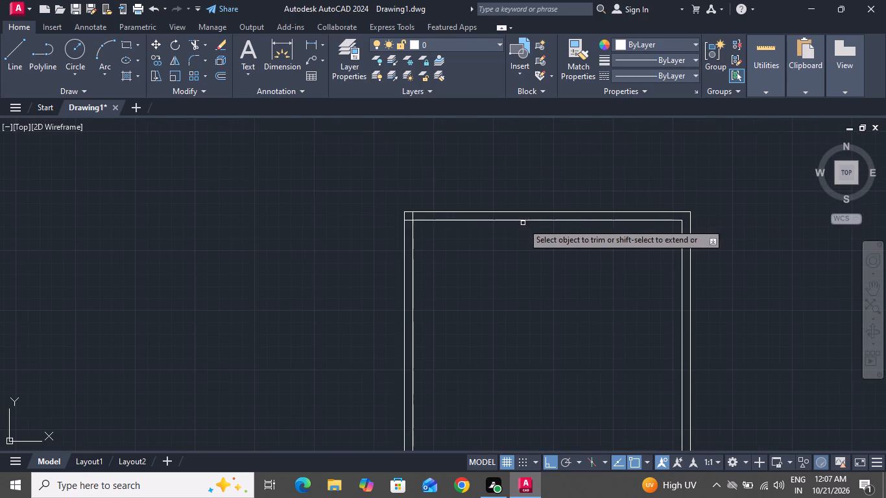
pyautogui.keyDown('ctrl'); pyautogui.scroll(2, 398, 211); pyautogui.keyUp('ctrl')
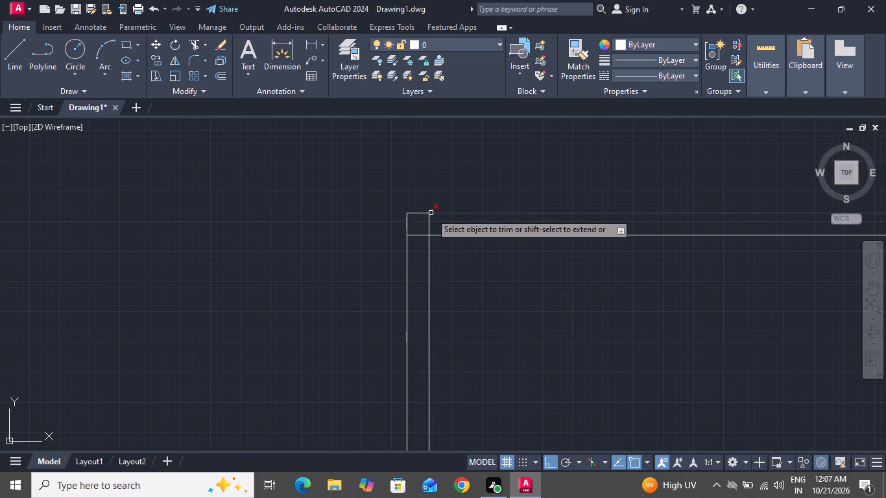
pyautogui.click(427, 226)
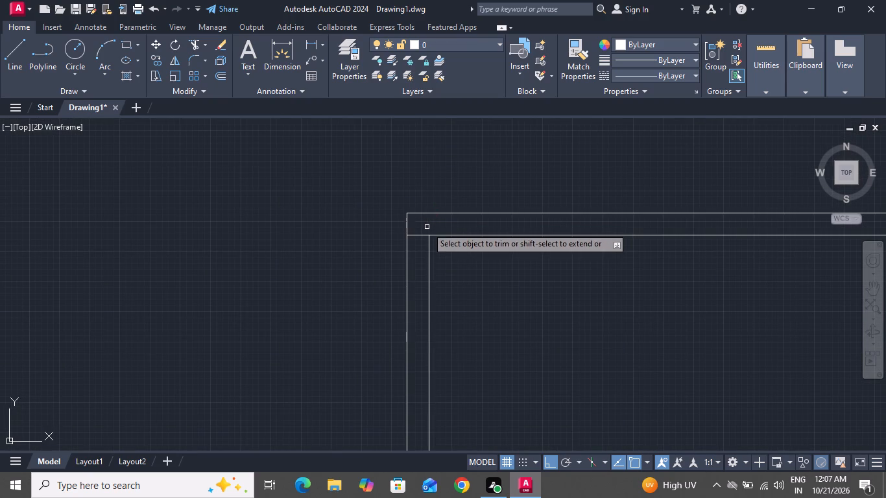
pyautogui.click(423, 240)
pyautogui.click(424, 222)
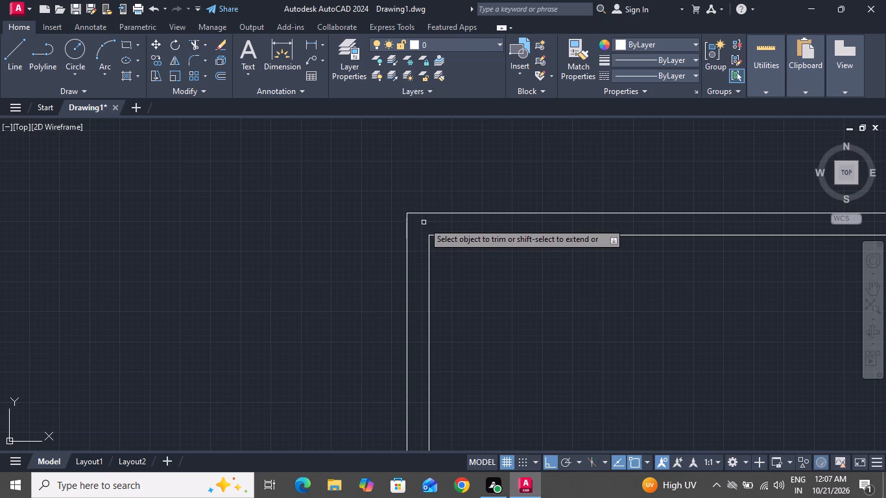
pyautogui.rightClick(424, 222)
pyautogui.click(441, 241)
# Using Offset in Through mode, offset the left wall's inner line 12' rightward and the top wall's inner line 10'4" downward.
pyautogui.keyDown('ctrl'); pyautogui.scroll(-4, 441, 241); pyautogui.keyUp('ctrl')
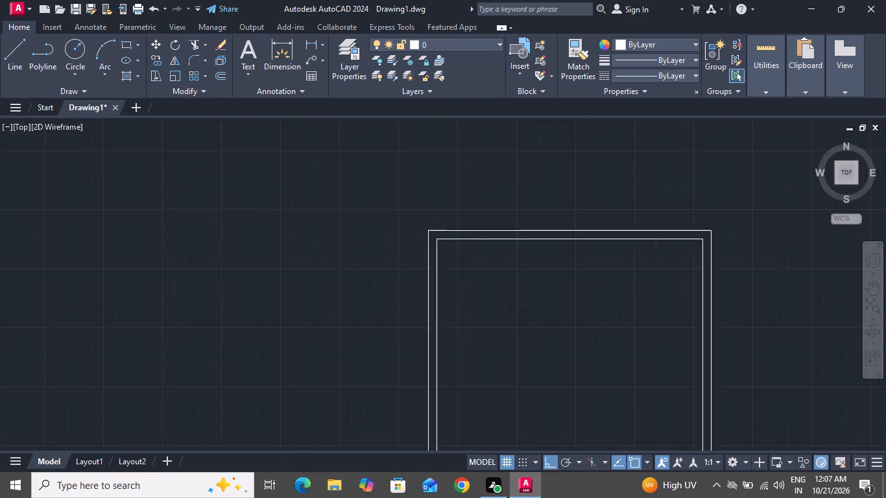
pyautogui.write('o t')
pyautogui.press('space')
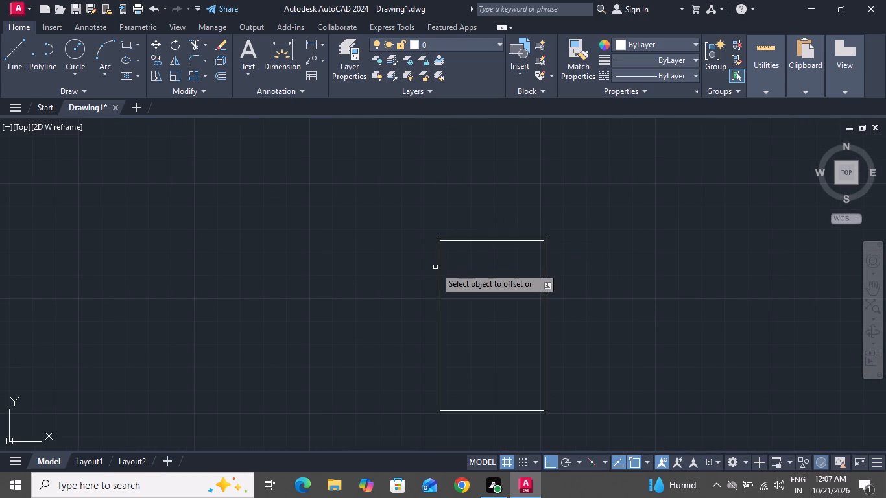
pyautogui.keyDown('ctrl'); pyautogui.scroll(2, 435, 267); pyautogui.keyUp('ctrl')
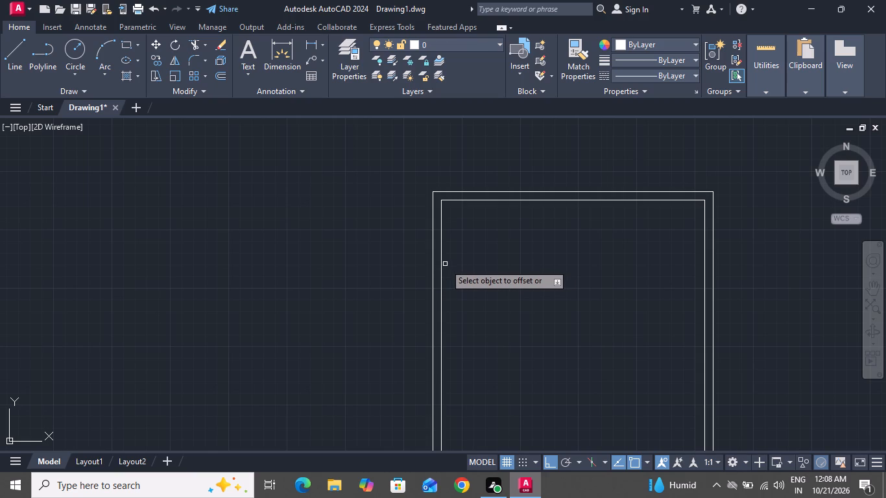
pyautogui.click(442, 264)
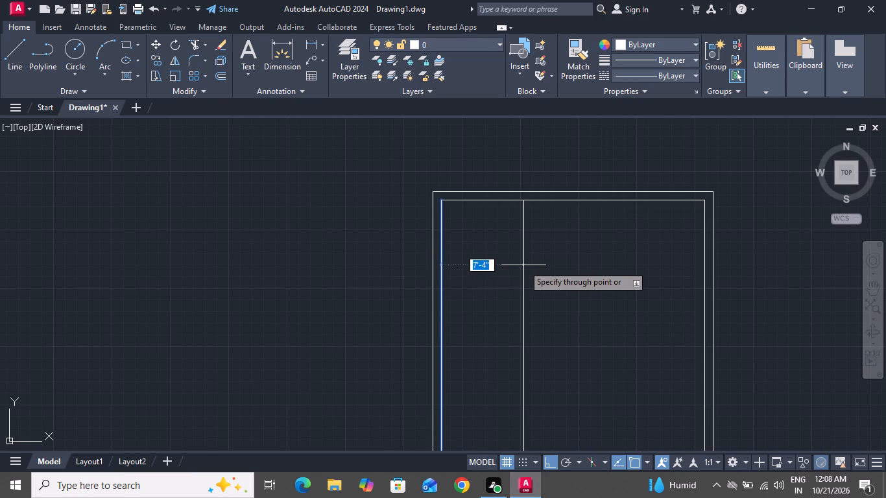
pyautogui.write("12'")
pyautogui.press('Return')
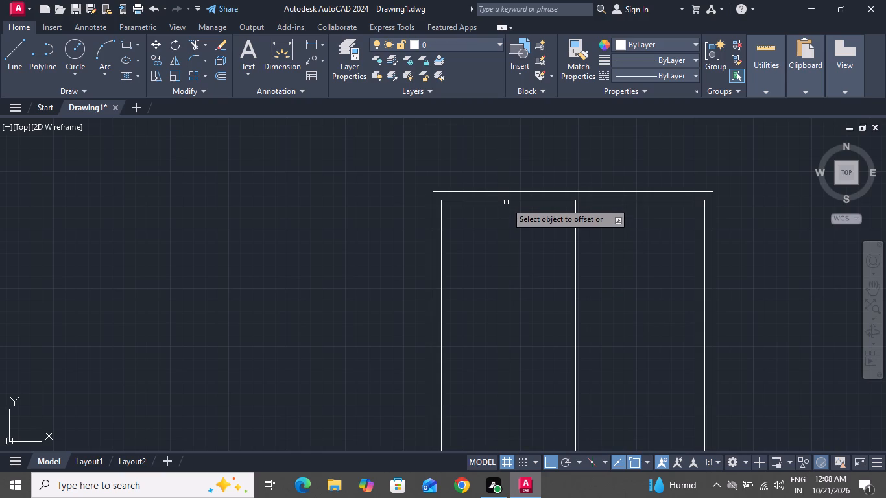
pyautogui.click(506, 202)
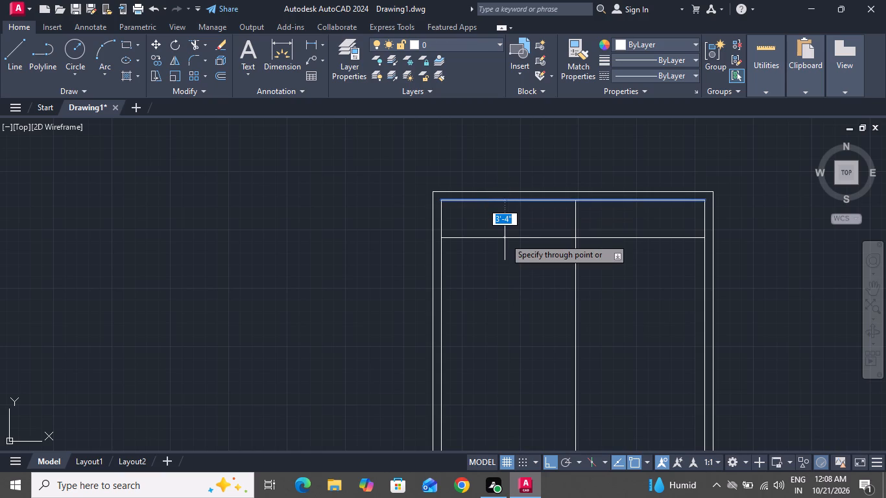
pyautogui.write("10'")
pyautogui.write('4"')
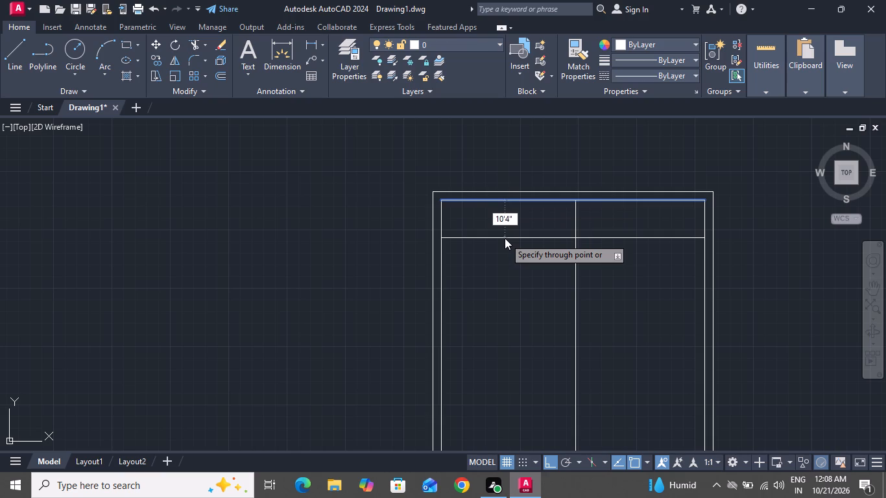
pyautogui.press('space')
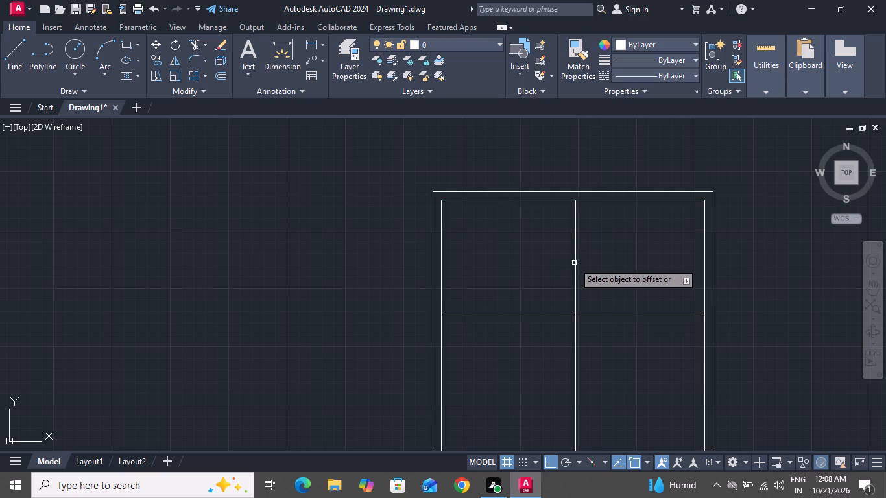
# Offset the vertical partition line 6" to the right and the horizontal partition line 6" downward to give both partitions thickness.
pyautogui.click(576, 263)
pyautogui.write('6"')
pyautogui.press('space')
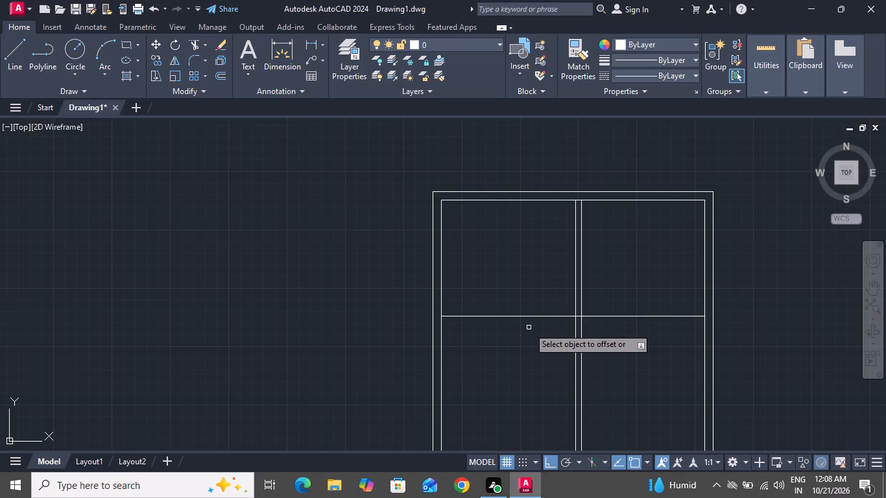
pyautogui.click(531, 317)
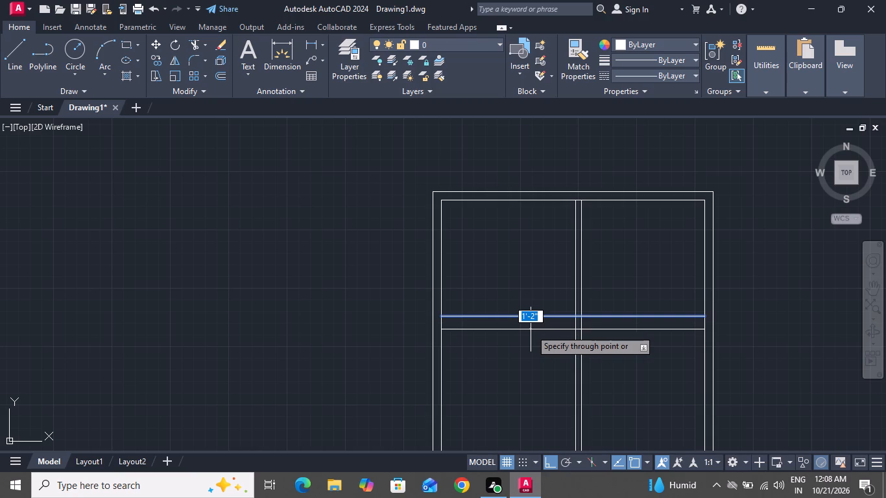
pyautogui.write('6"')
pyautogui.press('Return')
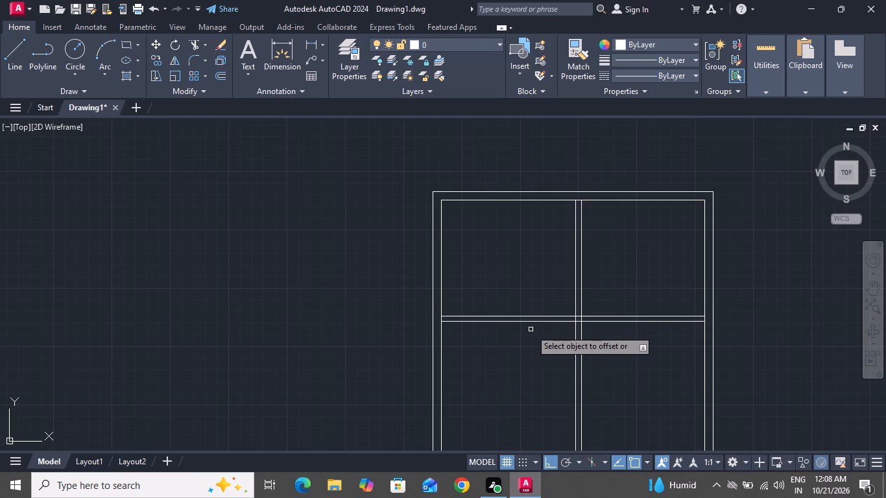
pyautogui.click(531, 329)
pyautogui.rightClick(530, 329)
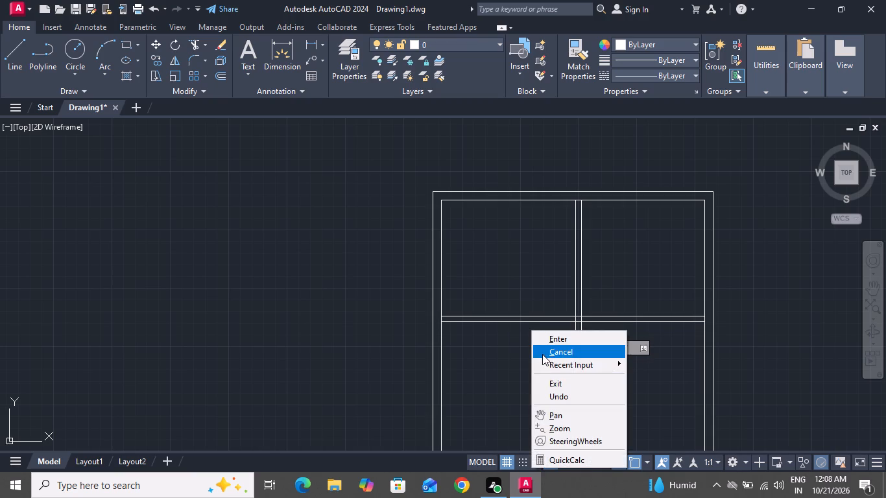
# Trim both partitions beyond their crossing, to the right and below, leaving only the walls enclosing the top-left room.
pyautogui.click(542, 354)
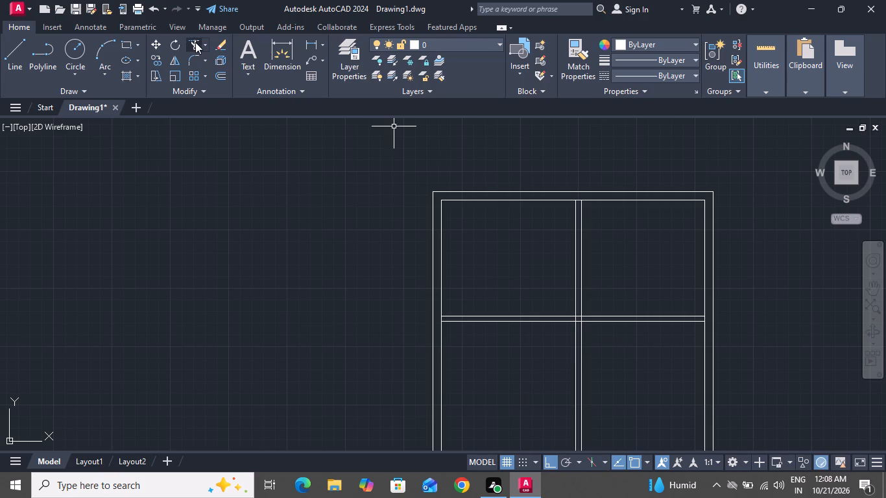
pyautogui.click(195, 42)
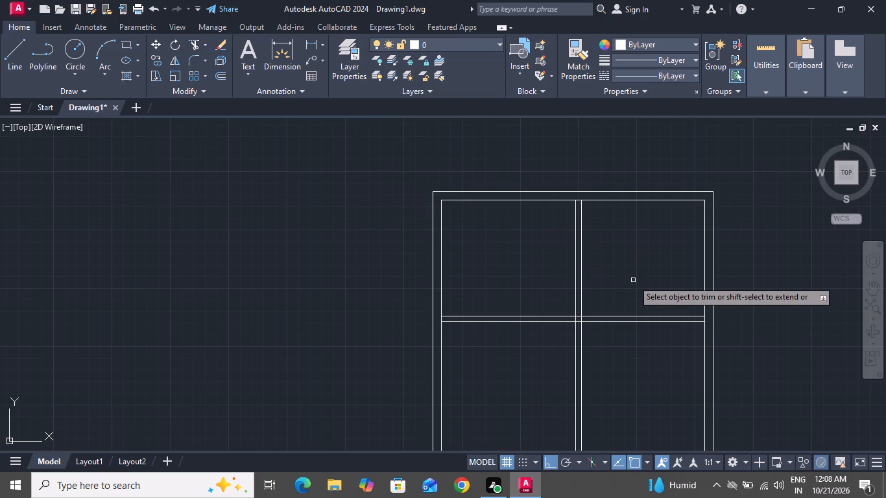
pyautogui.moveTo(633, 280); pyautogui.dragTo(628, 346)
pyautogui.click(628, 346)
pyautogui.click(542, 362)
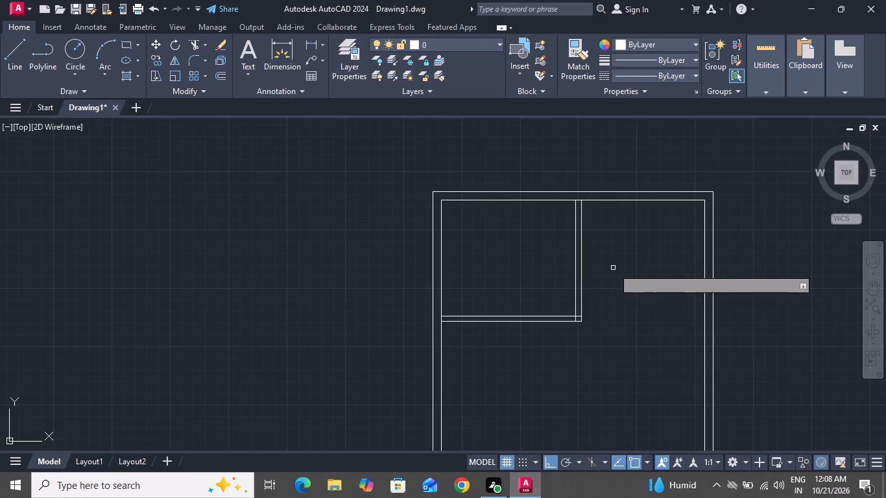
pyautogui.rightClick(612, 308)
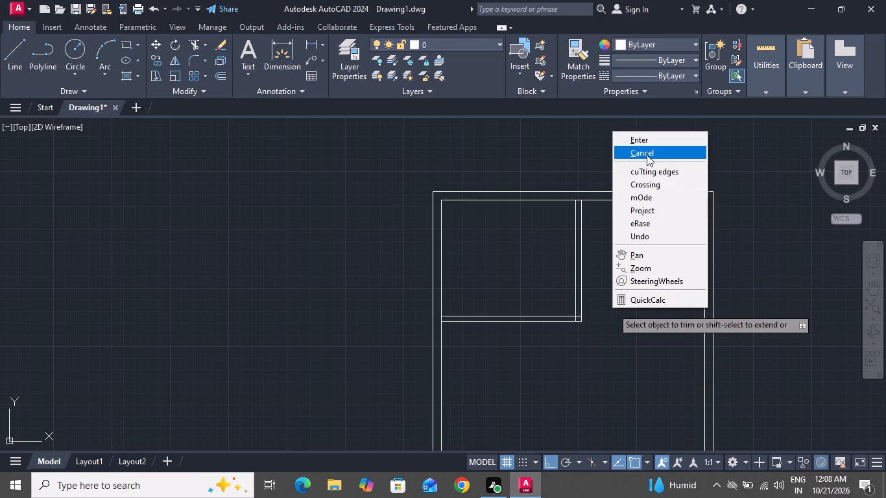
pyautogui.click(647, 155)
# Using Offset in Through mode, offset the top wall's inner line 4' downward and the right wall's inner line 8'4" leftward.
pyautogui.write('o')
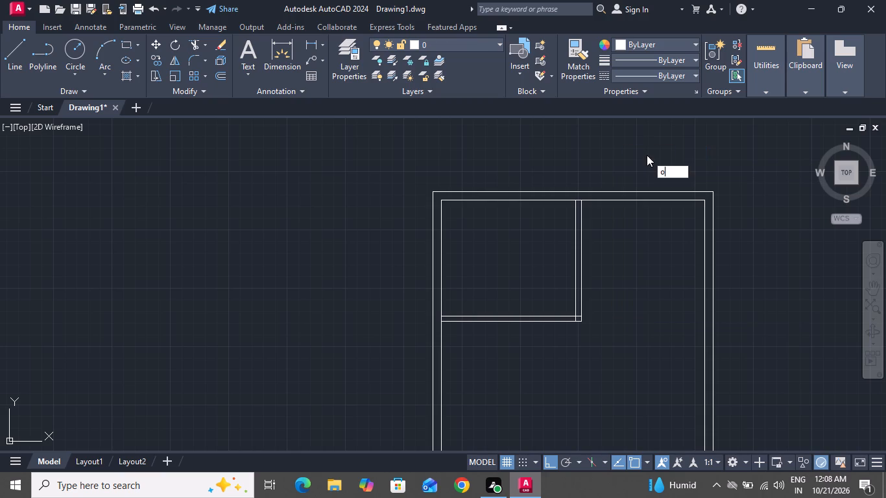
pyautogui.press('space')
pyautogui.write('t')
pyautogui.press('space')
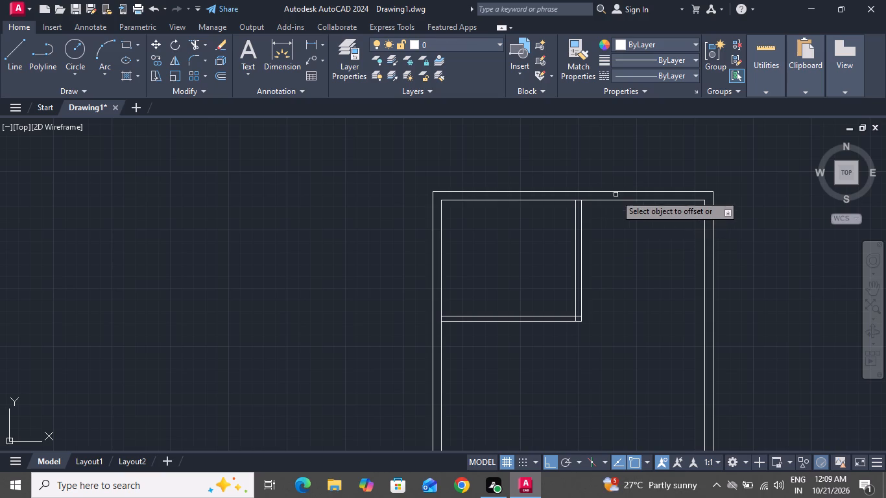
pyautogui.click(617, 204)
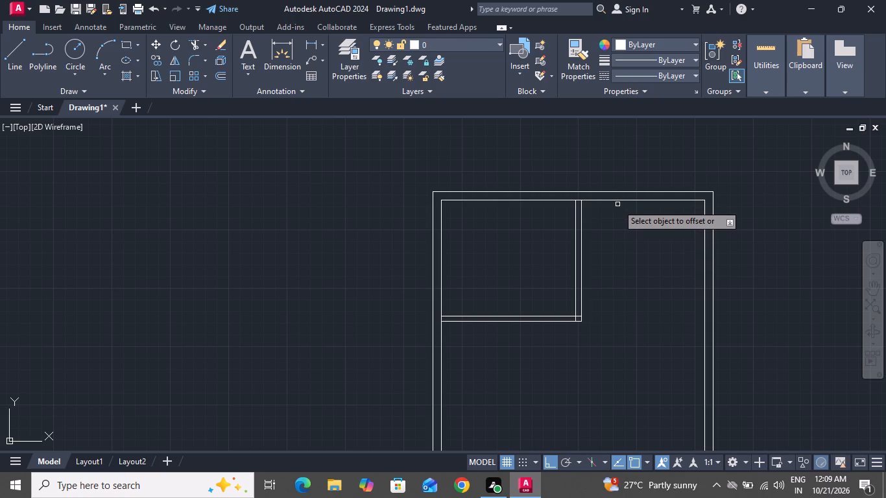
pyautogui.click(617, 201)
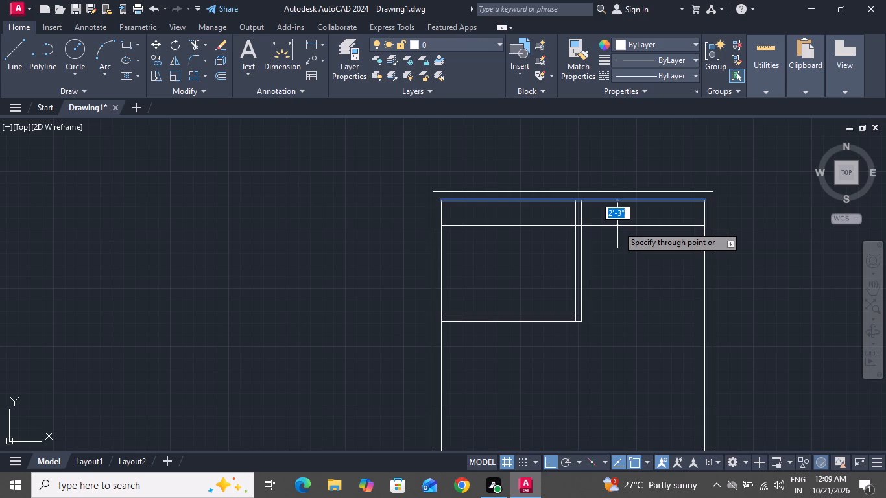
pyautogui.write("4'")
pyautogui.press('Return')
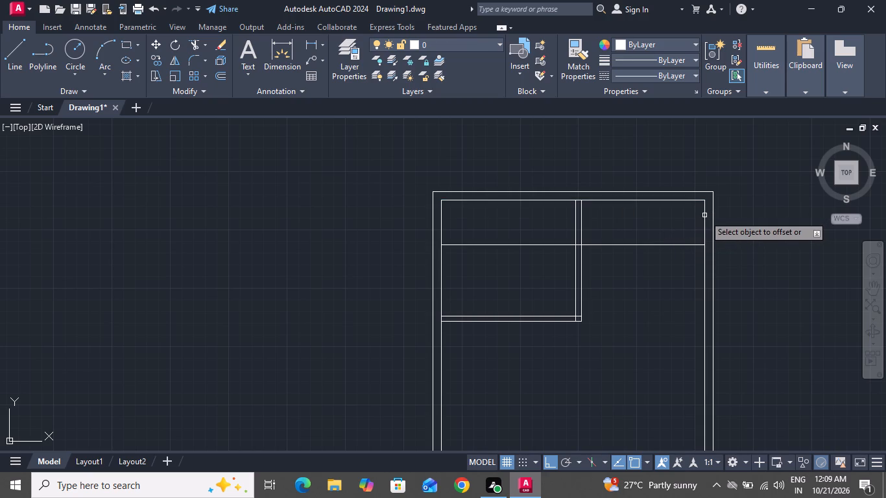
pyautogui.moveTo(704, 215); pyautogui.dragTo(662, 229)
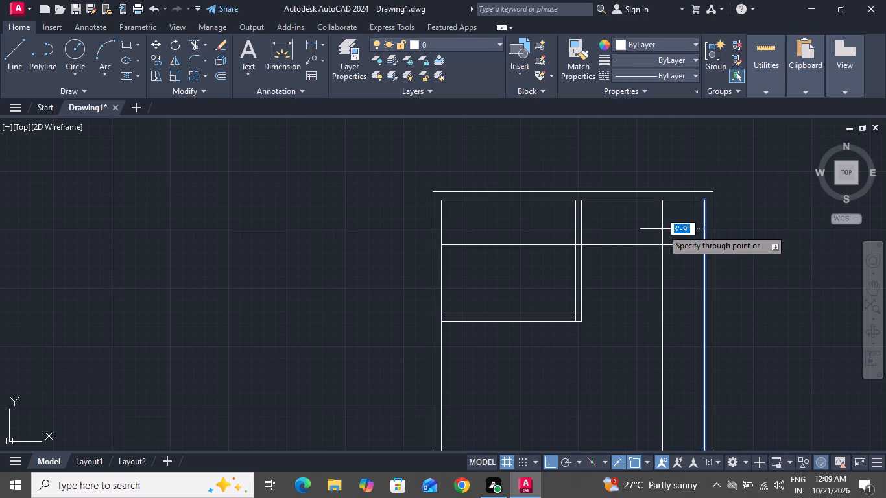
pyautogui.write('8\'4"')
pyautogui.press('Return')
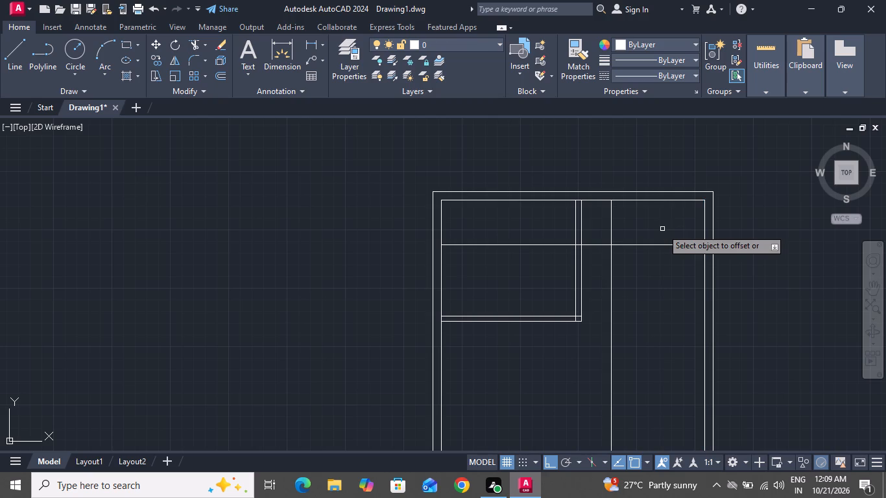
# Offset the new vertical line 6" to the left and the new horizontal line 6" downward to give both partitions thickness.
pyautogui.click(611, 230)
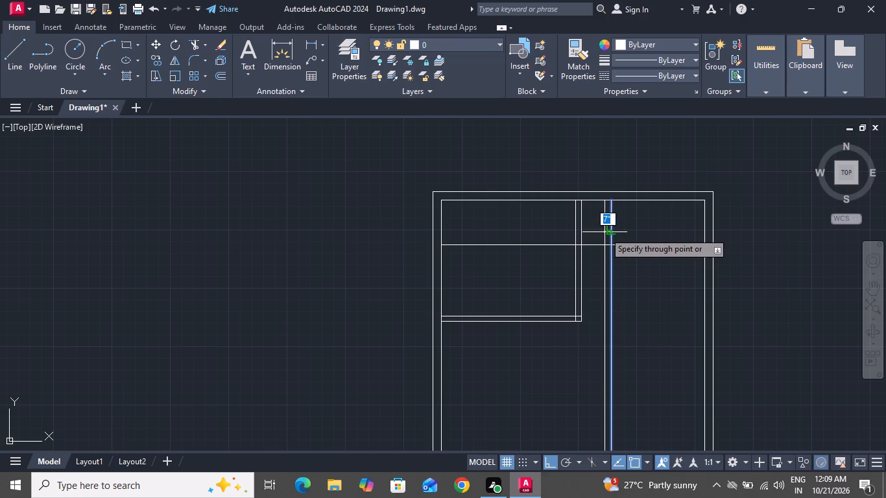
pyautogui.write('6"')
pyautogui.press('Return')
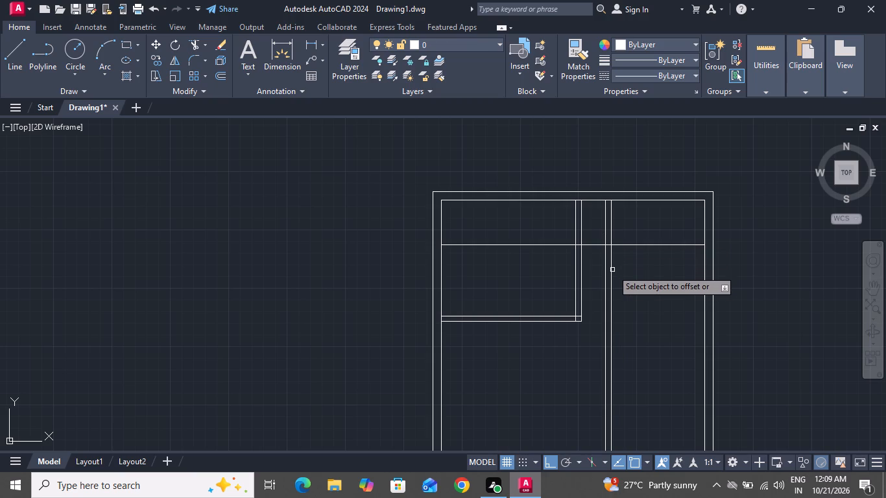
pyautogui.click(636, 246)
pyautogui.write('6"')
pyautogui.press('Return')
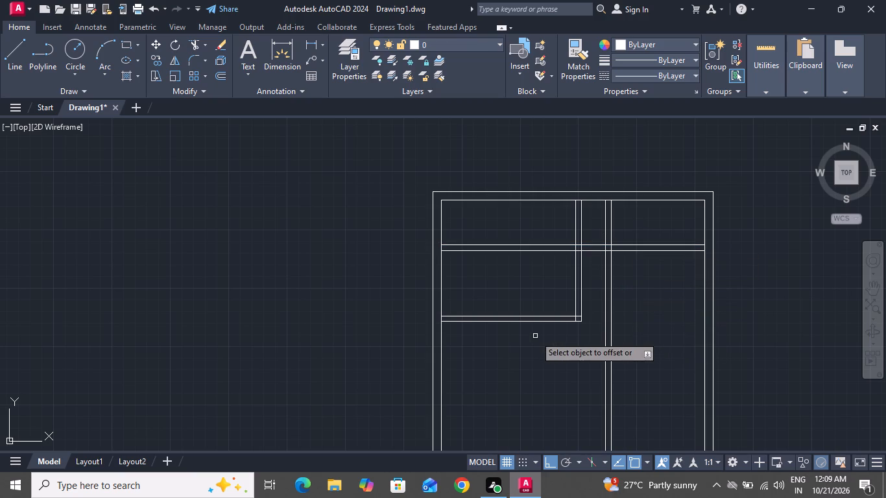
# Offset the upper horizontal partition's lower line 10' downward, and offset the resulting line another 6" downward to form a lower partition.
pyautogui.click(645, 250)
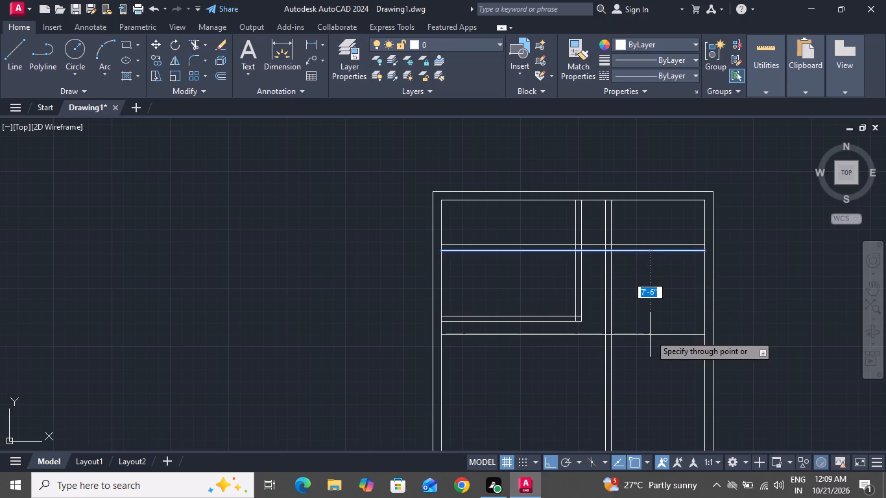
pyautogui.write("10'")
pyautogui.press('Return')
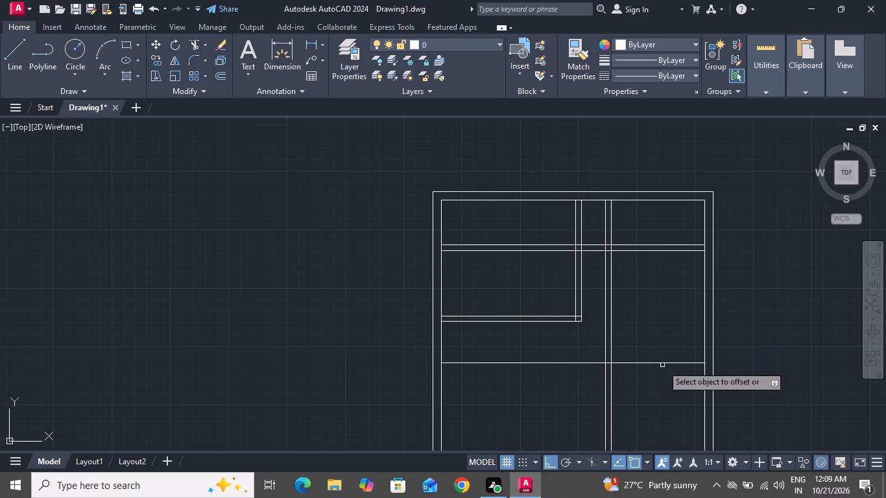
pyautogui.click(662, 363)
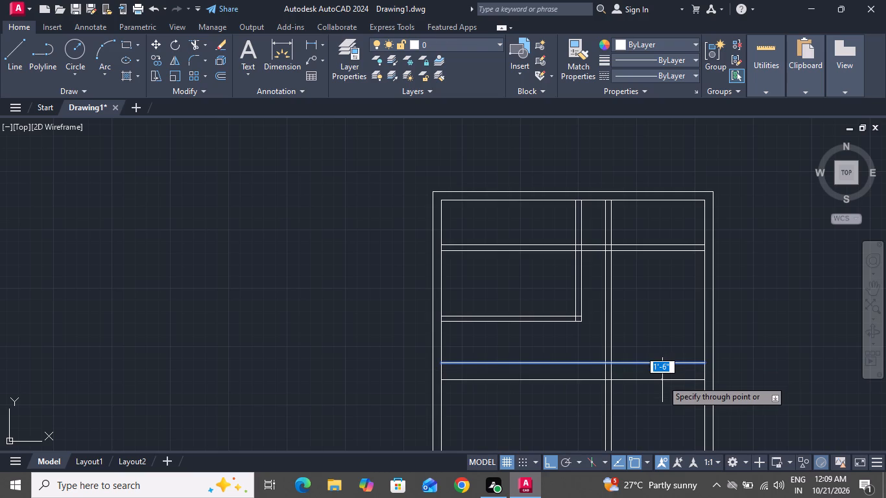
pyautogui.write('6"')
pyautogui.press('Return')
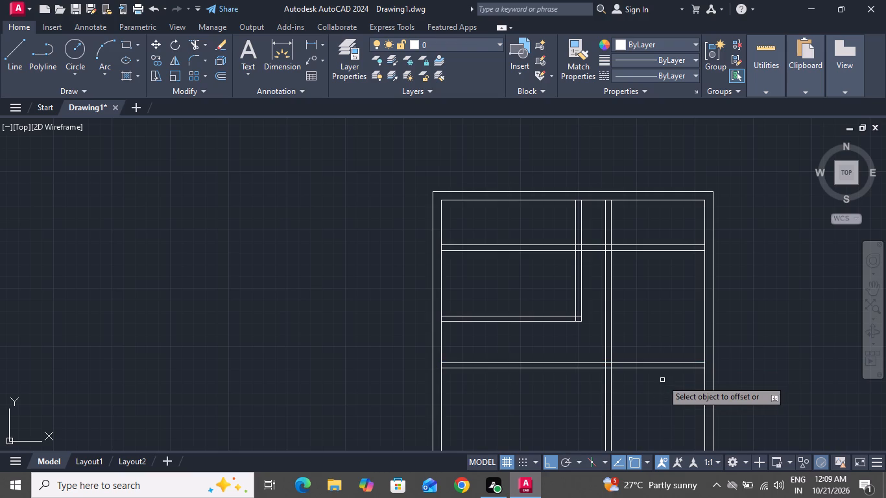
pyautogui.rightClick(680, 322)
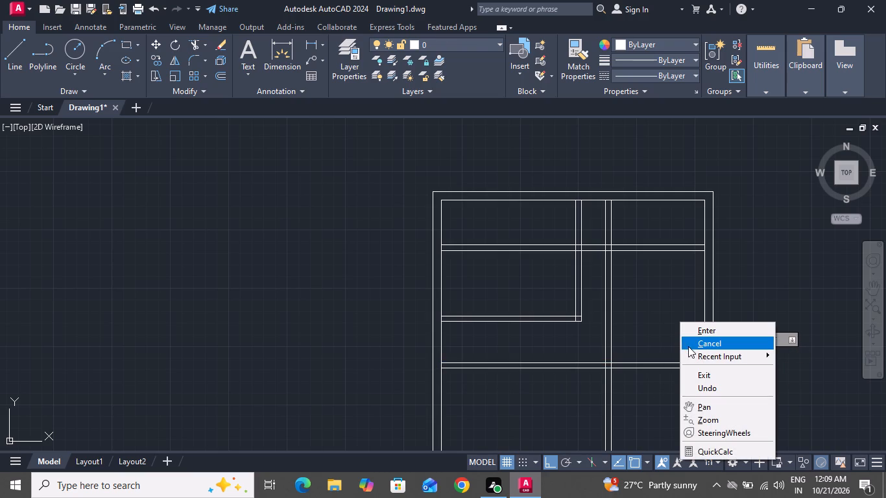
pyautogui.click(688, 346)
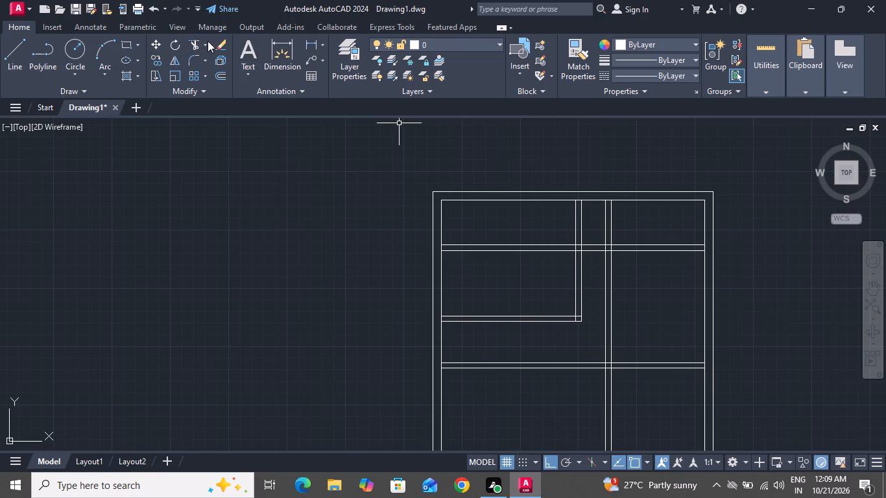
# Trim the right-hand vertical partition below the lowest horizontal partition, and the upper horizontal partition's lines inside the top-left room.
pyautogui.click(194, 45)
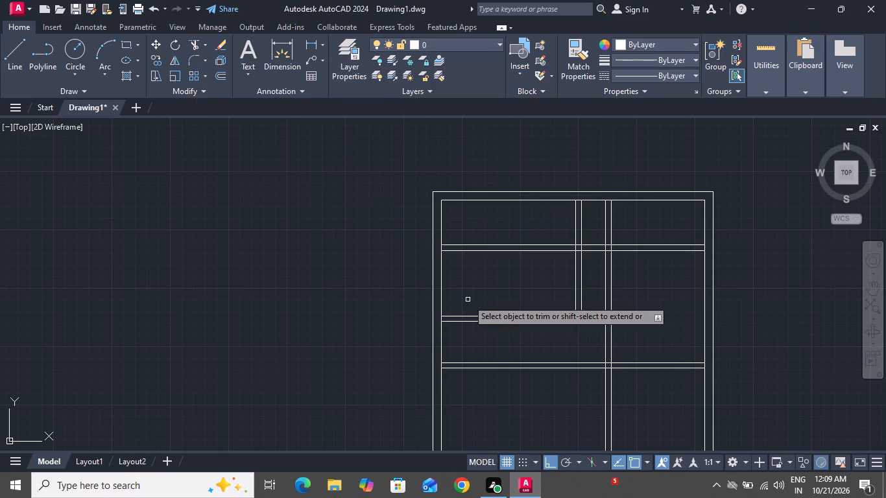
pyautogui.click(632, 392)
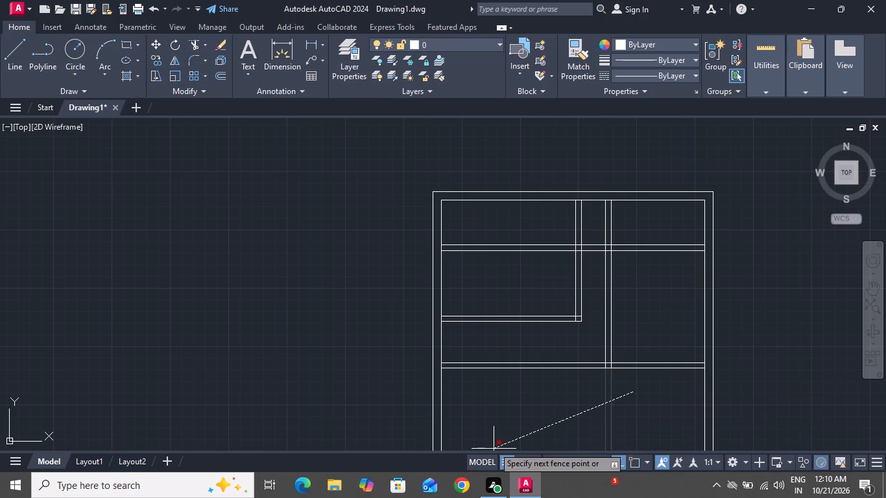
pyautogui.click(494, 449)
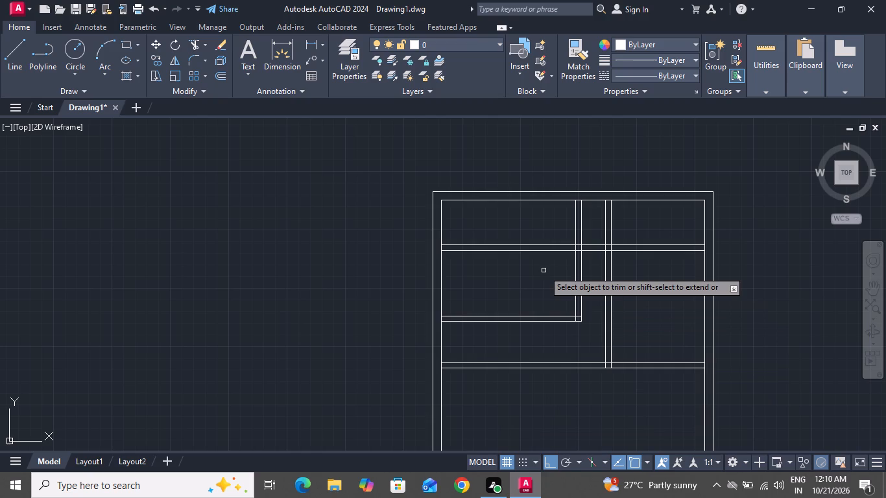
pyautogui.click(544, 270)
pyautogui.click(544, 251)
pyautogui.click(544, 251)
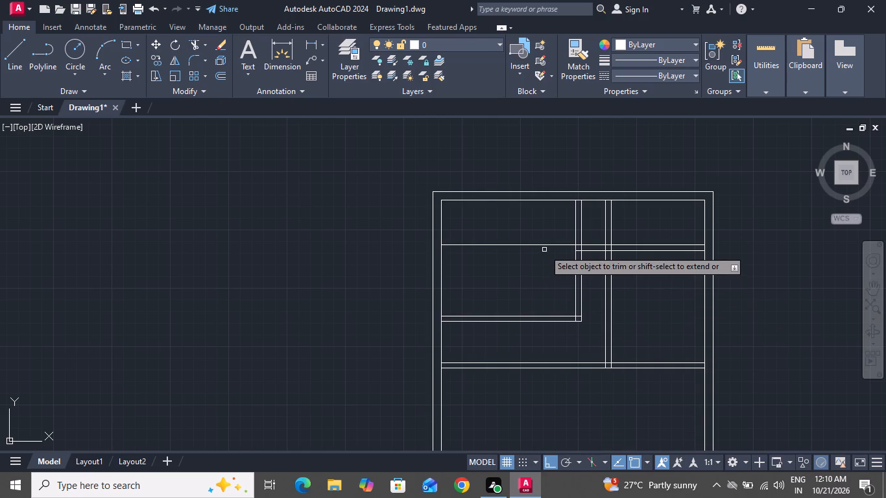
pyautogui.moveTo(546, 226); pyautogui.dragTo(529, 296)
pyautogui.click(529, 296)
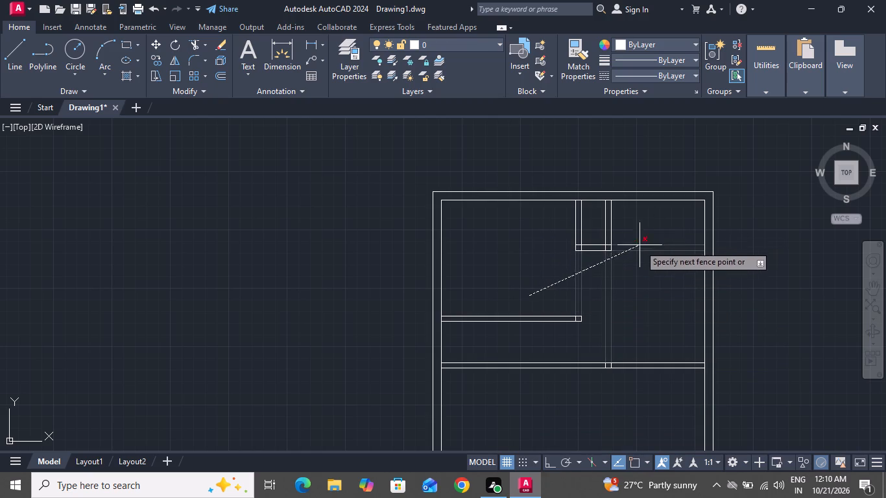
pyautogui.click(521, 273)
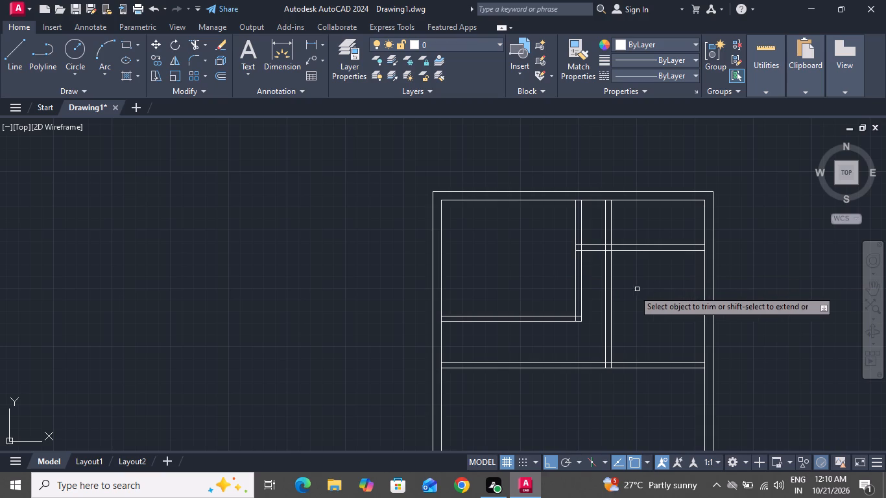
# Trim the right-hand vertical partition's two lines between the upper and lowest horizontal partitions.
pyautogui.moveTo(623, 292); pyautogui.dragTo(599, 319)
pyautogui.click(599, 319)
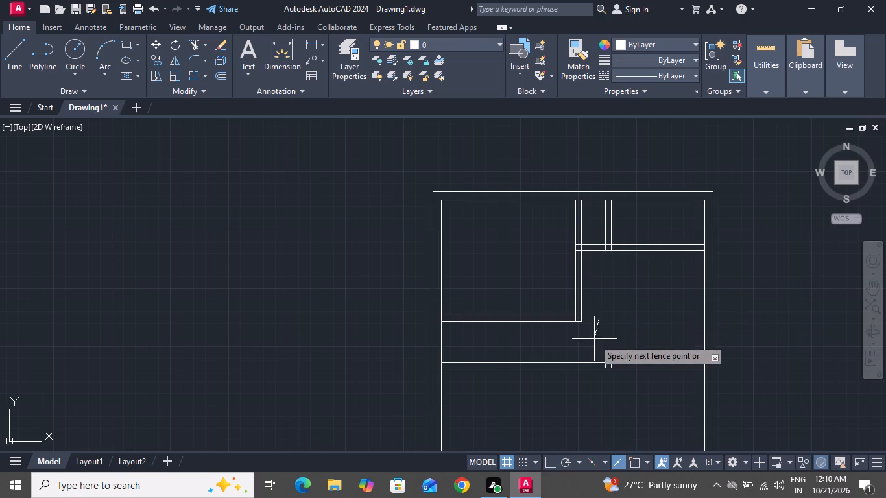
pyautogui.click(654, 294)
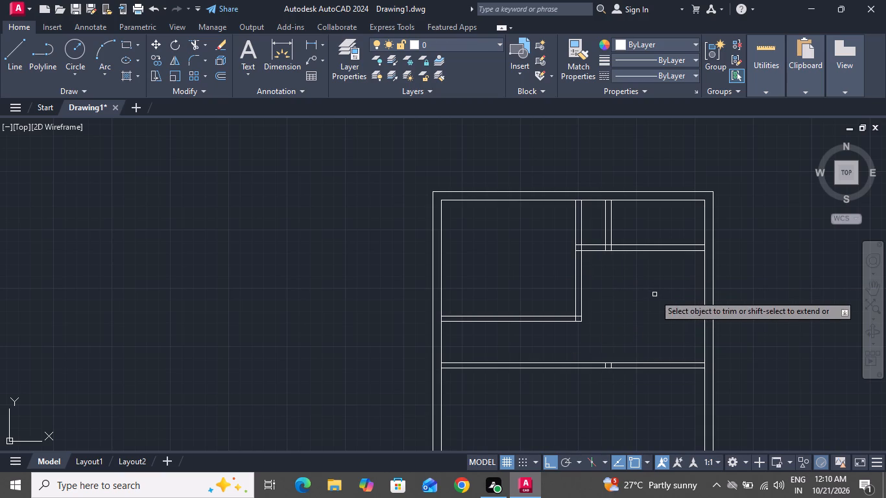
pyautogui.rightClick(654, 294)
pyautogui.click(665, 314)
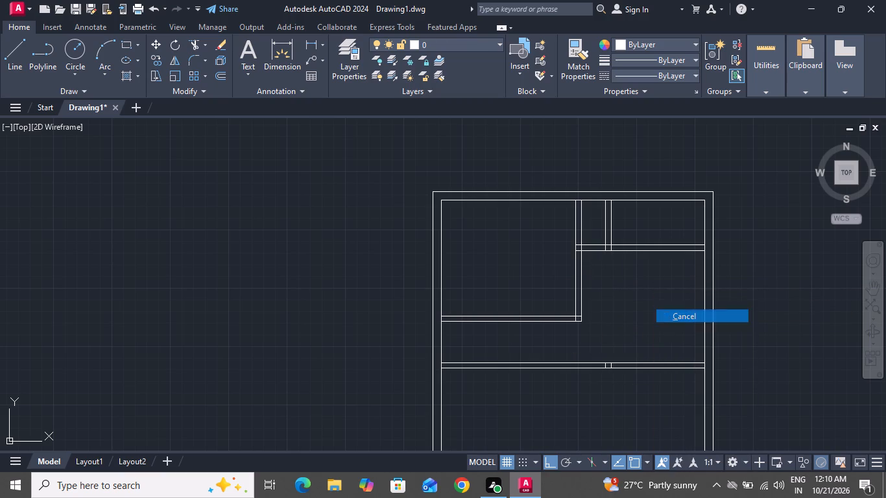
# Extend both lines of the top-left room's vertical partition down to the lower line of the lowest horizontal partition.
pyautogui.write('ex')
pyautogui.press('space')
pyautogui.press('space')
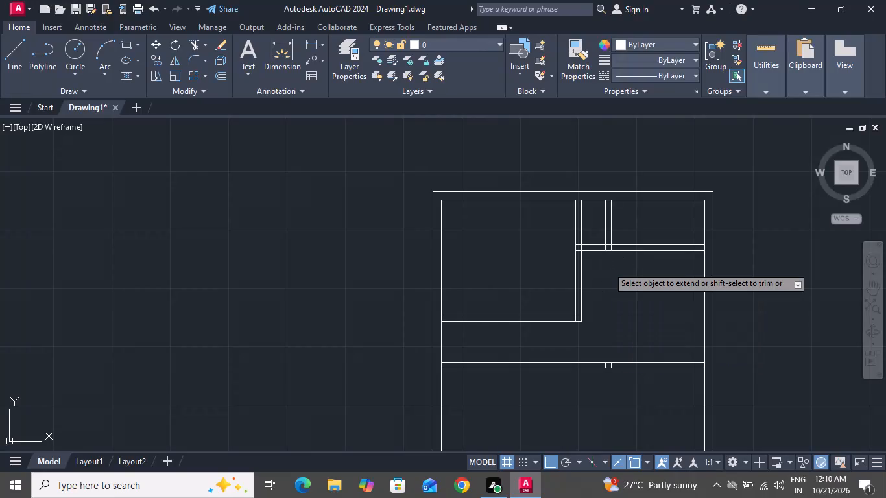
pyautogui.click(579, 285)
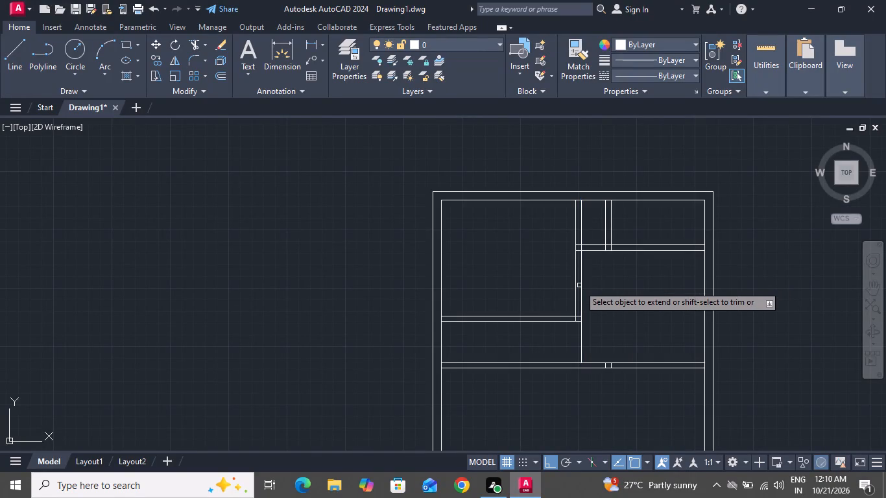
pyautogui.click(572, 286)
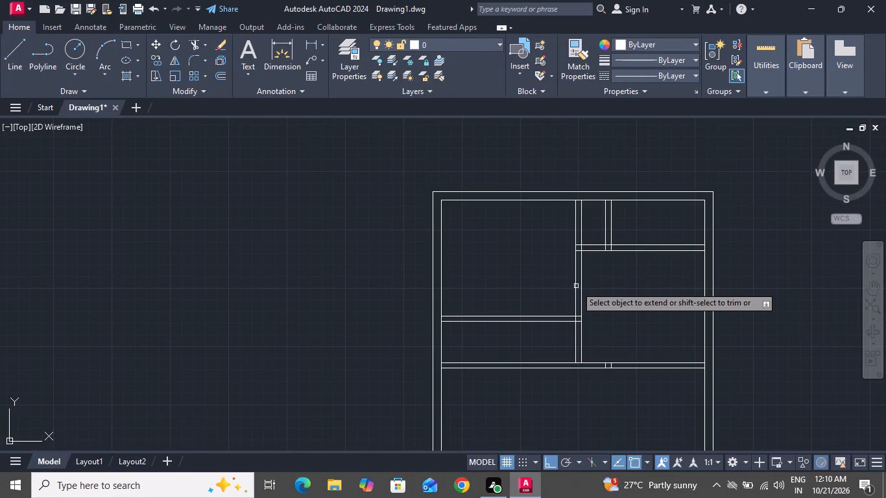
pyautogui.click(576, 286)
pyautogui.click(576, 286)
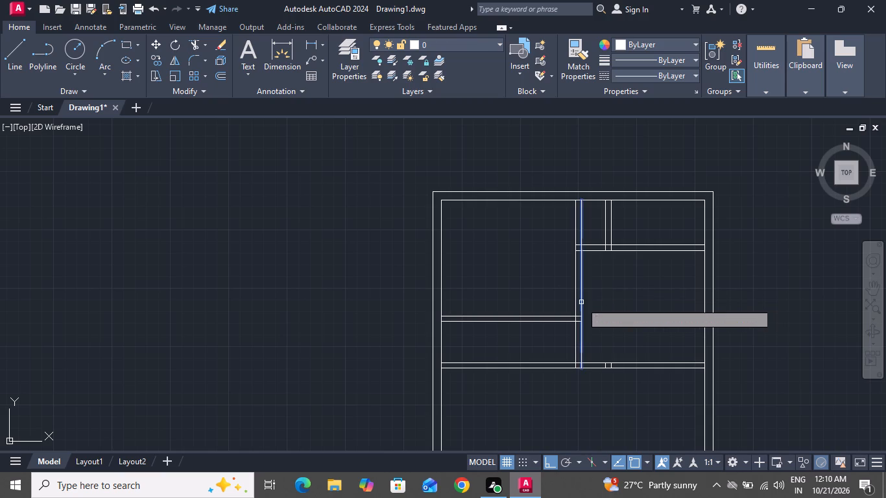
pyautogui.click(581, 302)
pyautogui.rightClick(581, 302)
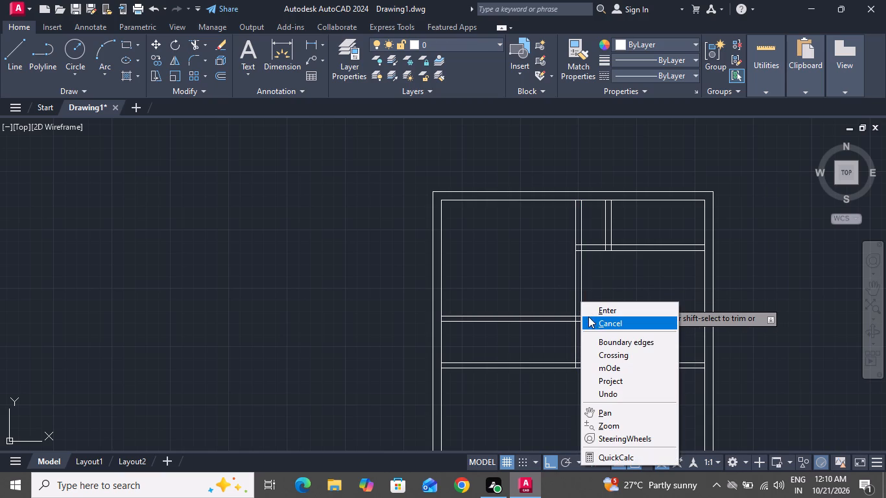
pyautogui.click(592, 321)
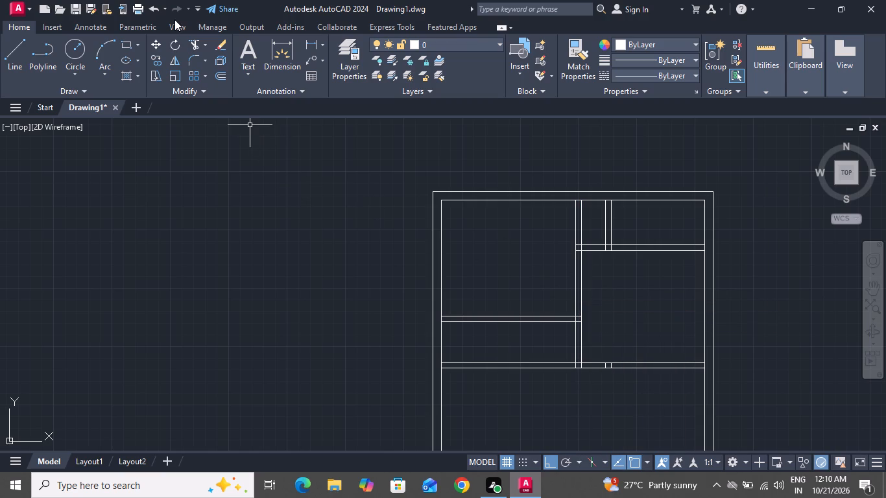
# Trim both lines of the lowest horizontal partition where they run left of the central vertical partition.
pyautogui.click(193, 40)
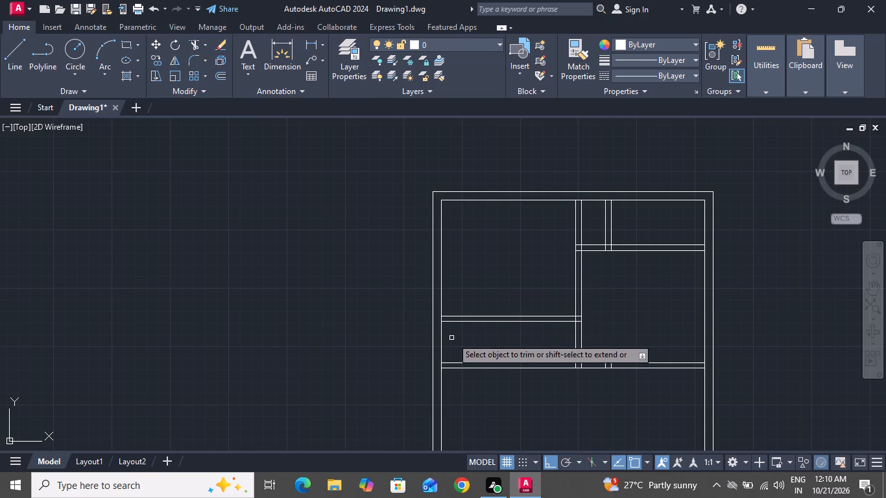
pyautogui.click(473, 340)
pyautogui.click(502, 397)
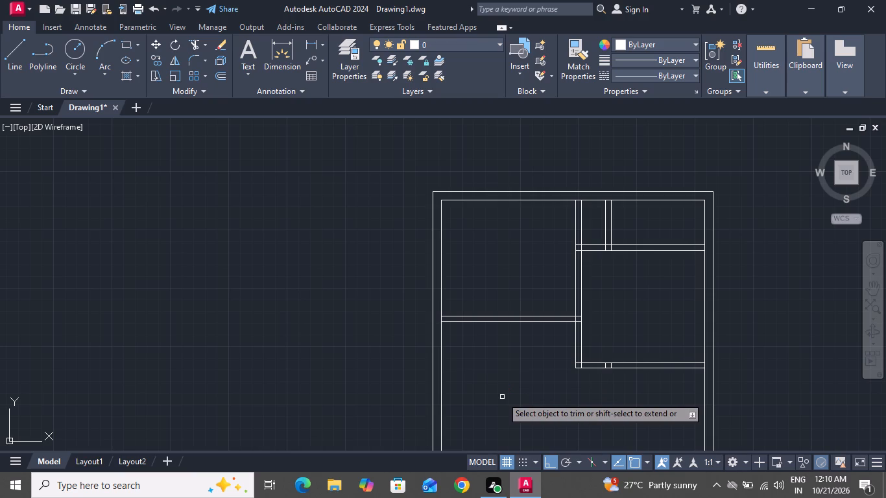
pyautogui.rightClick(502, 397)
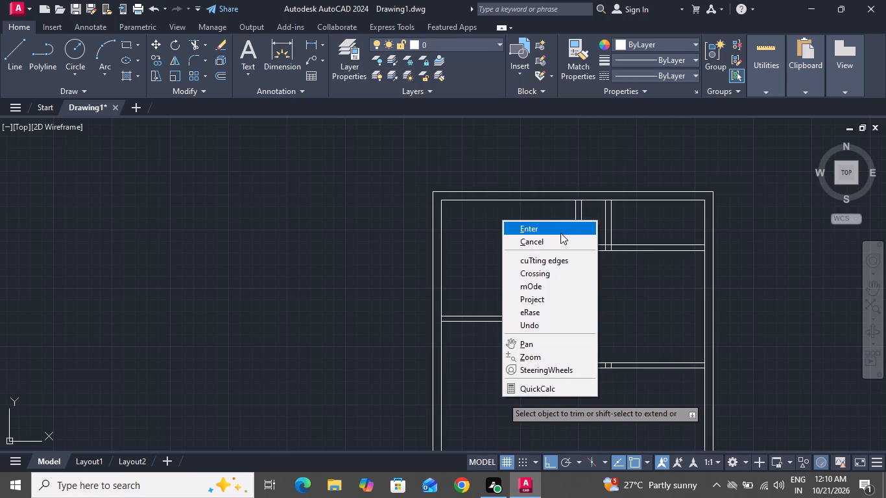
pyautogui.click(560, 237)
# Offset the lower line of the lowest horizontal partition 4'4" downward, using Through mode.
pyautogui.write('o t')
pyautogui.press('space')
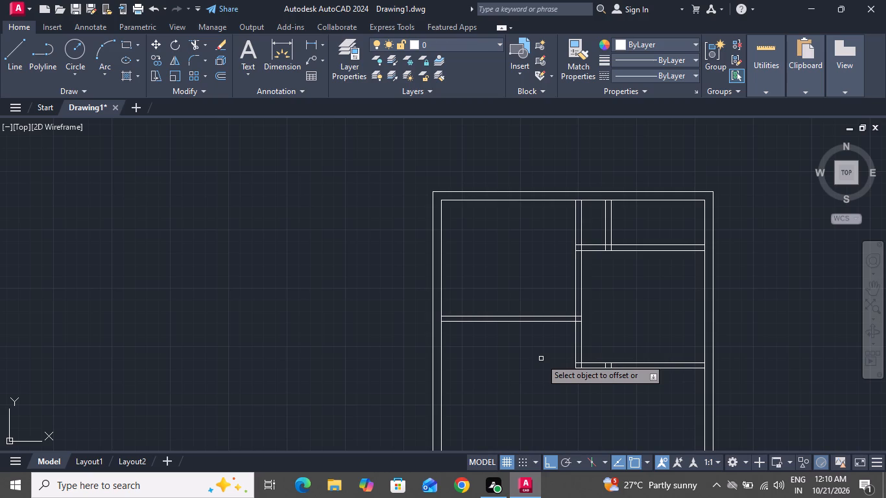
pyautogui.click(620, 370)
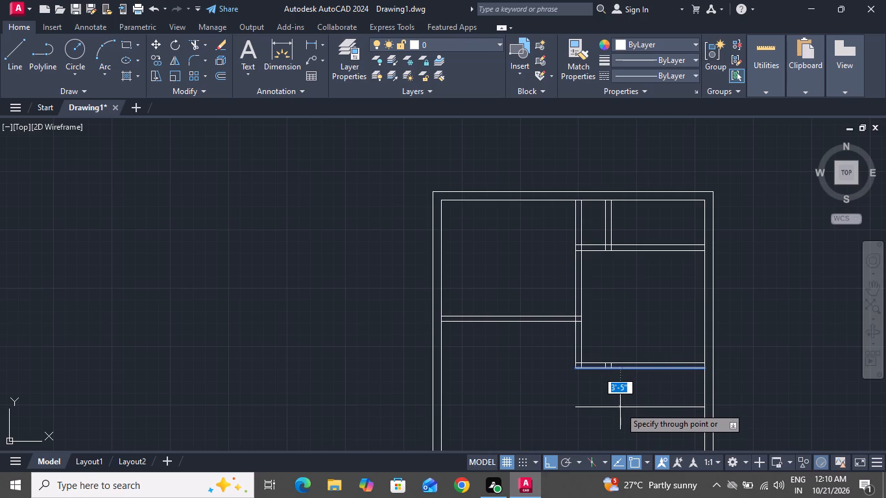
pyautogui.write('4\'4"')
pyautogui.press('Return')
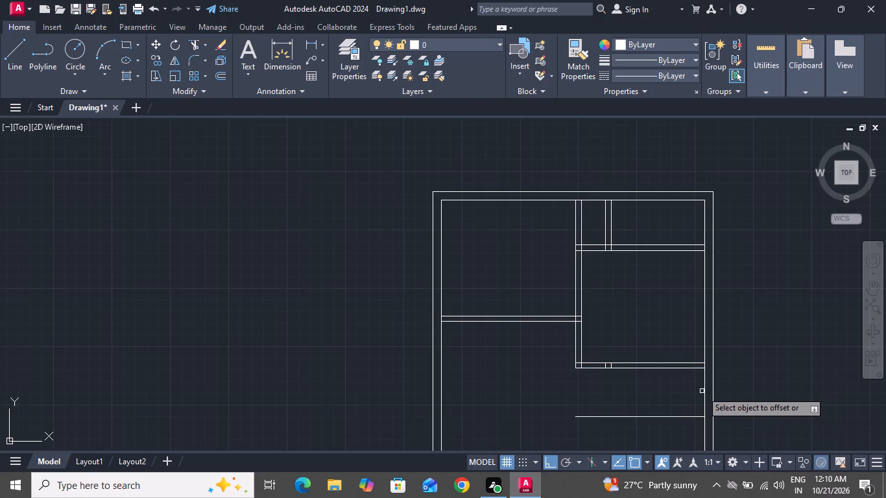
# Offset the right outer wall's inner line 8'4" to the left, and offset the resulting line another 6" left to form a vertical partition.
pyautogui.moveTo(704, 390); pyautogui.dragTo(653, 402)
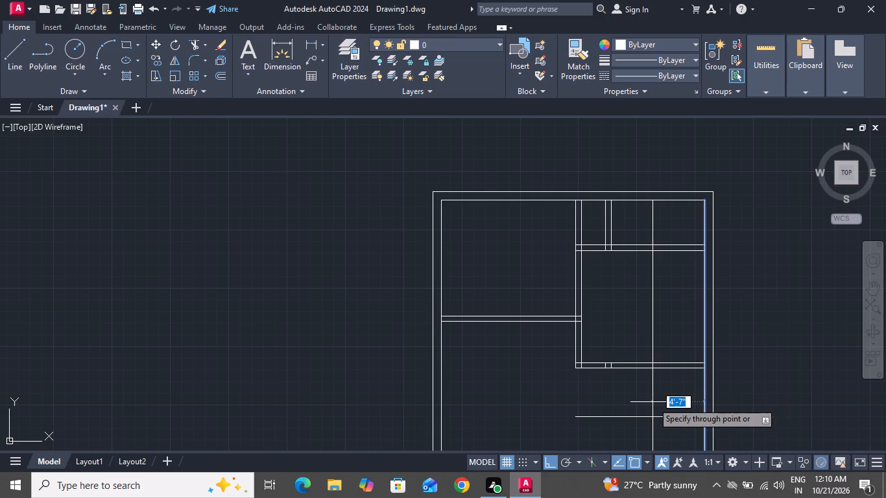
pyautogui.write("8'")
pyautogui.write('4"')
pyautogui.press('Return')
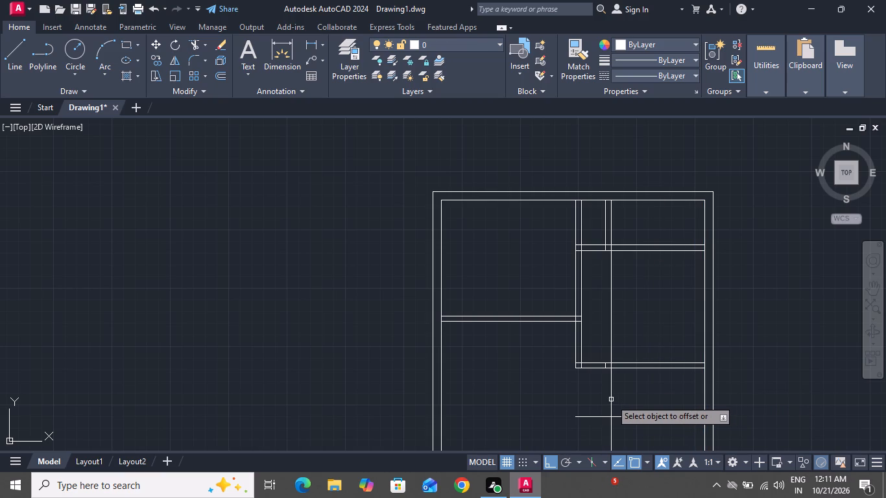
pyautogui.click(611, 399)
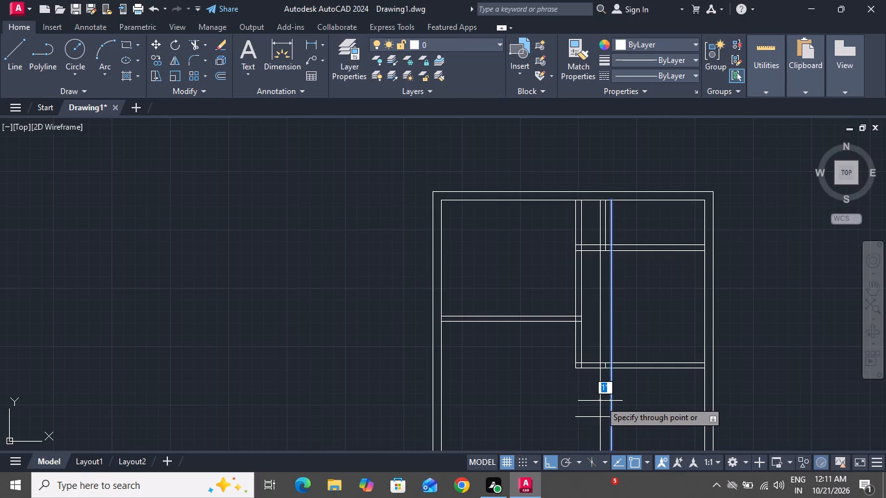
pyautogui.write('6"')
pyautogui.press('Return')
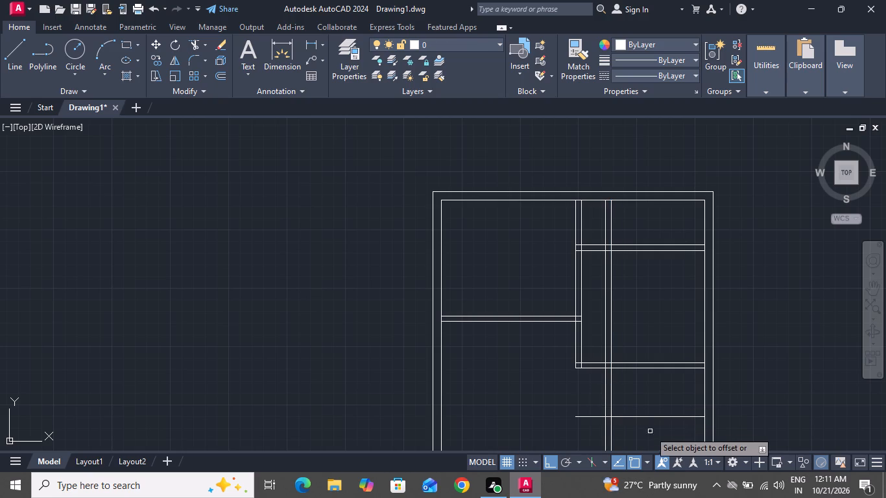
# Offset the single horizontal line below the right-hand middle room 6" downward to form a partition.
pyautogui.click(644, 419)
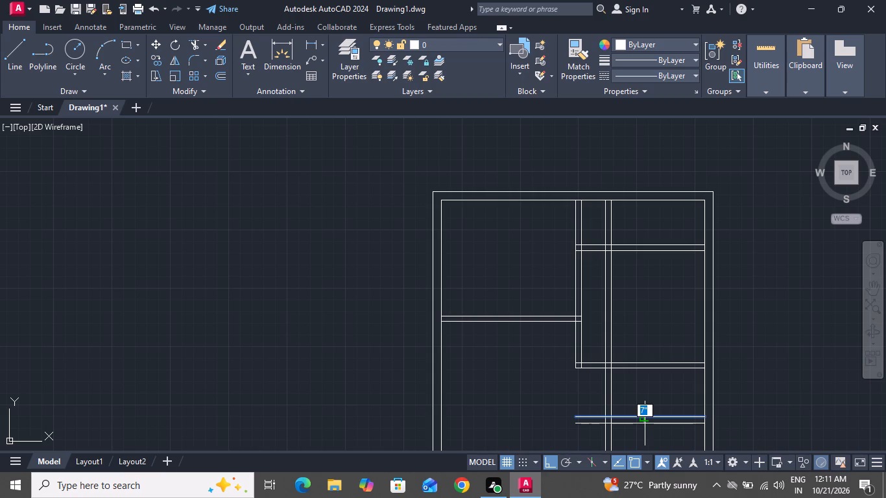
pyautogui.write('6"')
pyautogui.press('Return')
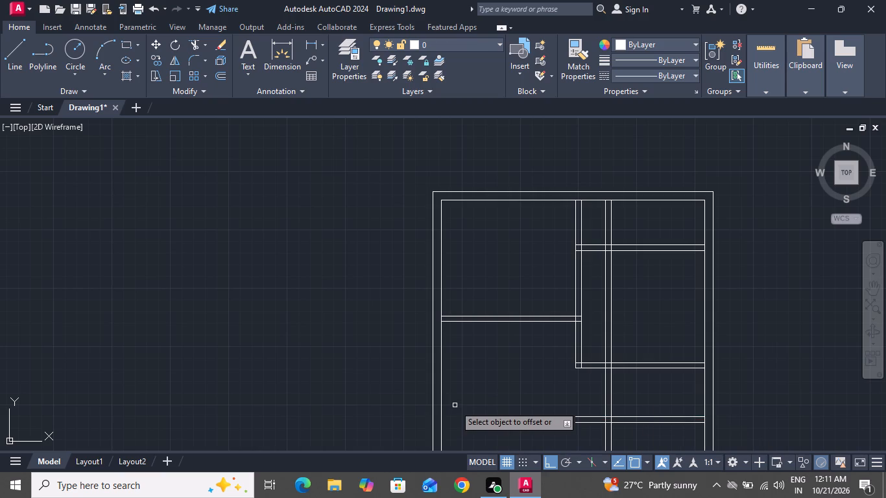
pyautogui.rightClick(455, 405)
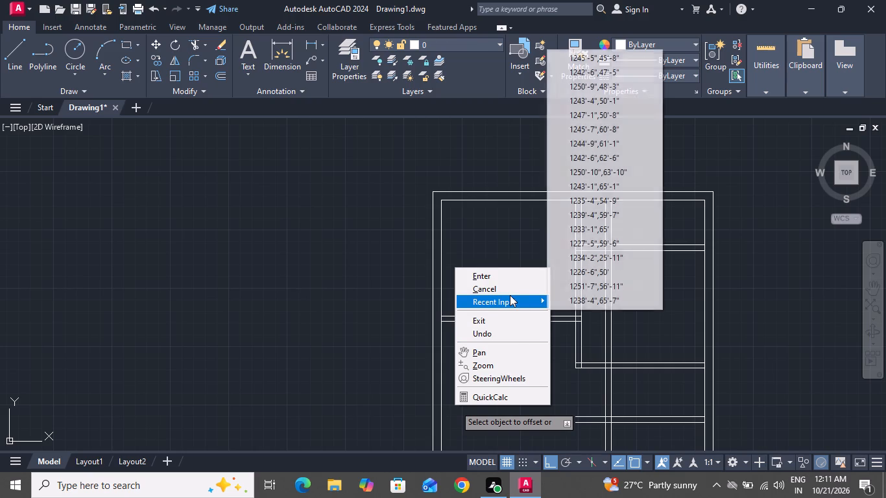
pyautogui.click(510, 295)
pyautogui.click(509, 292)
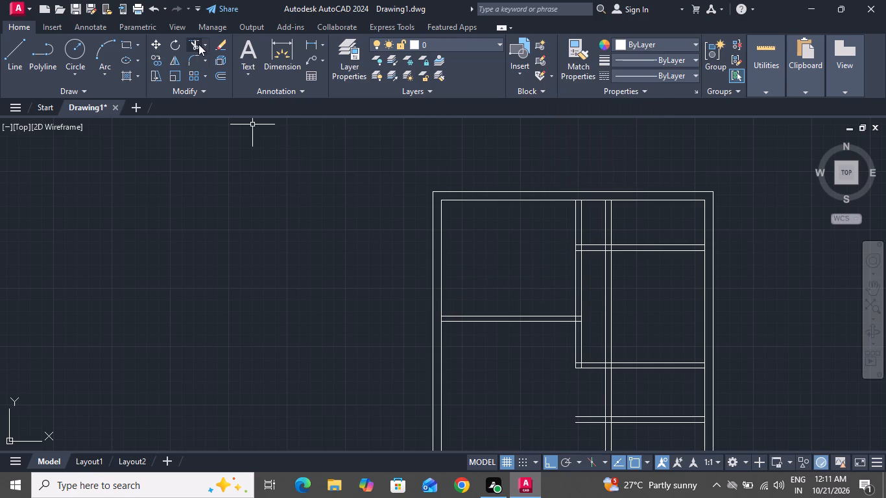
# Trim the new vertical partition's lines inside the right-hand middle room and below the new lowest horizontal partition.
pyautogui.click(198, 43)
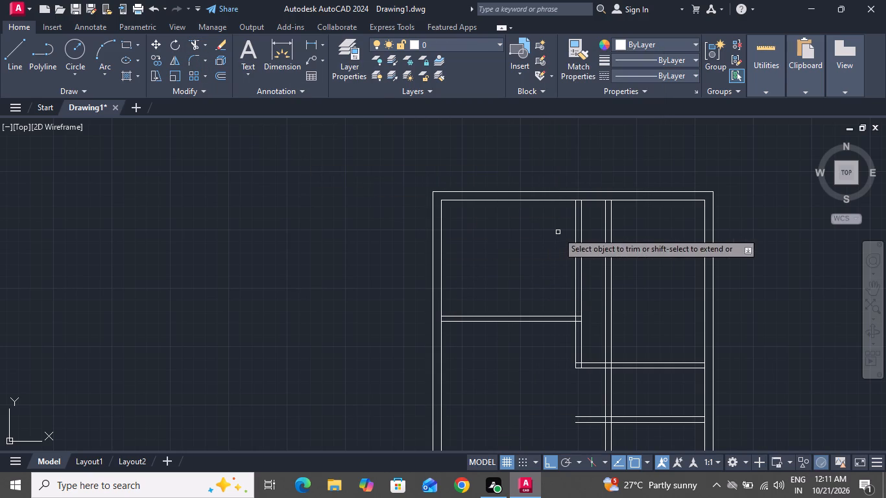
pyautogui.moveTo(623, 280); pyautogui.dragTo(604, 292)
pyautogui.click(604, 292)
pyautogui.doubleClick(608, 309)
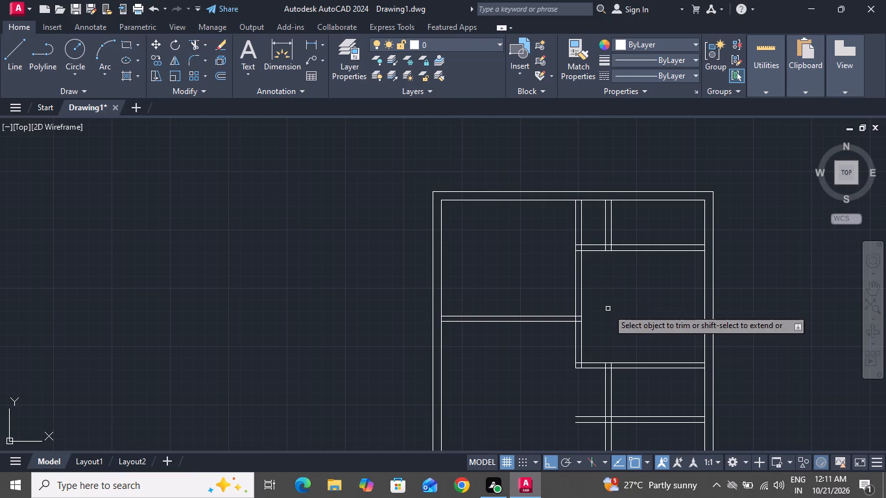
pyautogui.keyDown('ctrl'); pyautogui.scroll(-1, 625, 399); pyautogui.keyUp('ctrl')
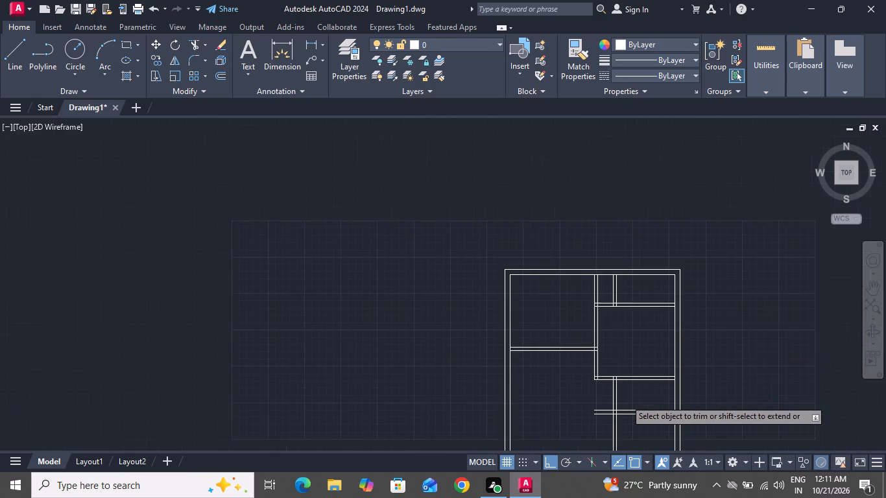
pyautogui.keyDown('ctrl'); pyautogui.scroll(-1, 625, 399); pyautogui.keyUp('ctrl')
pyautogui.moveTo(629, 424); pyautogui.dragTo(605, 425)
pyautogui.moveTo(605, 425); pyautogui.dragTo(614, 420)
pyautogui.keyDown('ctrl'); pyautogui.scroll(2, 614, 420); pyautogui.keyUp('ctrl')
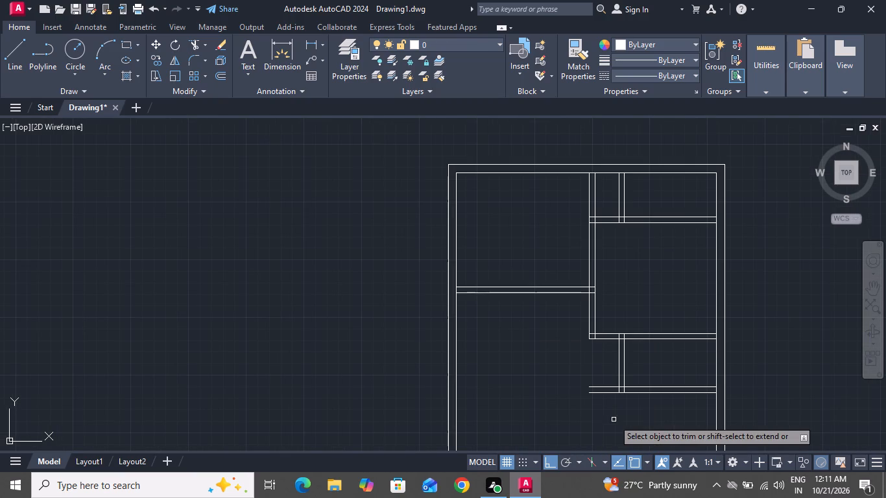
# Trim the lowest horizontal partition's two line ends that stick out left of the new vertical partition.
pyautogui.moveTo(613, 416); pyautogui.dragTo(606, 372)
pyautogui.click(606, 372)
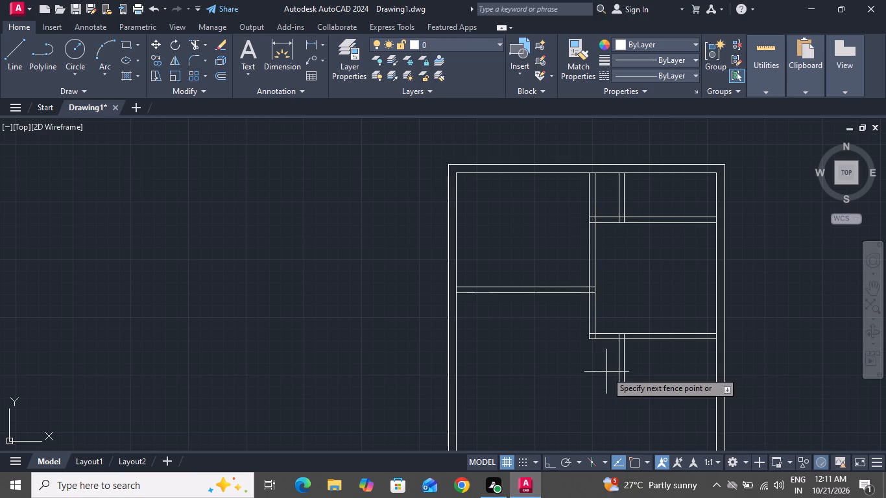
pyautogui.rightClick(606, 372)
pyautogui.click(644, 265)
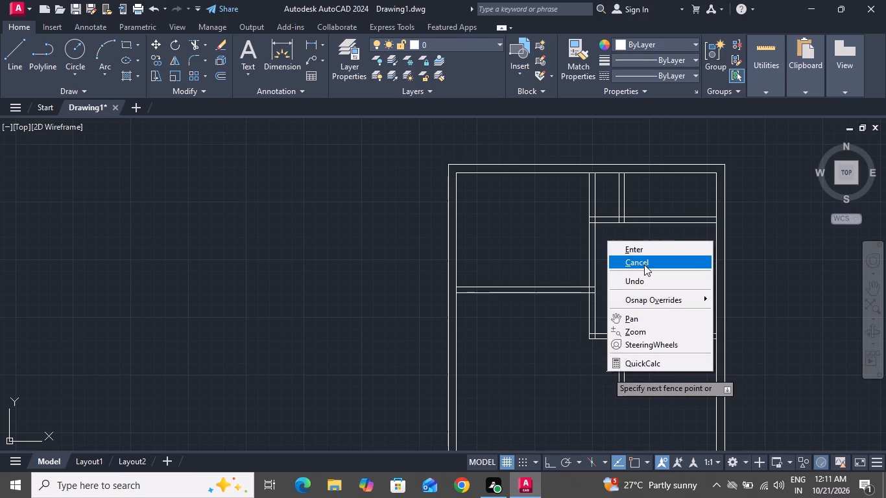
# Offset the top-left room's lower partition line 13'8" downward, and offset the resulting line another 6" downward to form a partition.
pyautogui.write('o y')
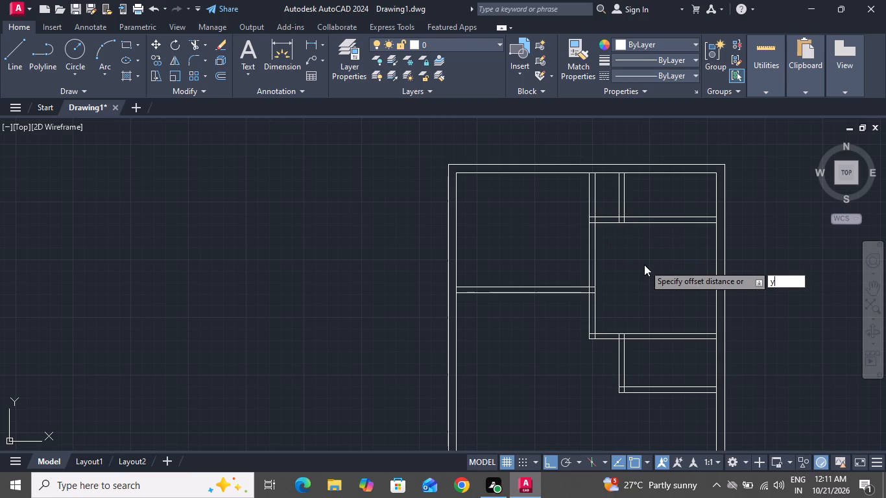
pyautogui.press('BackSpace')
pyautogui.write('t')
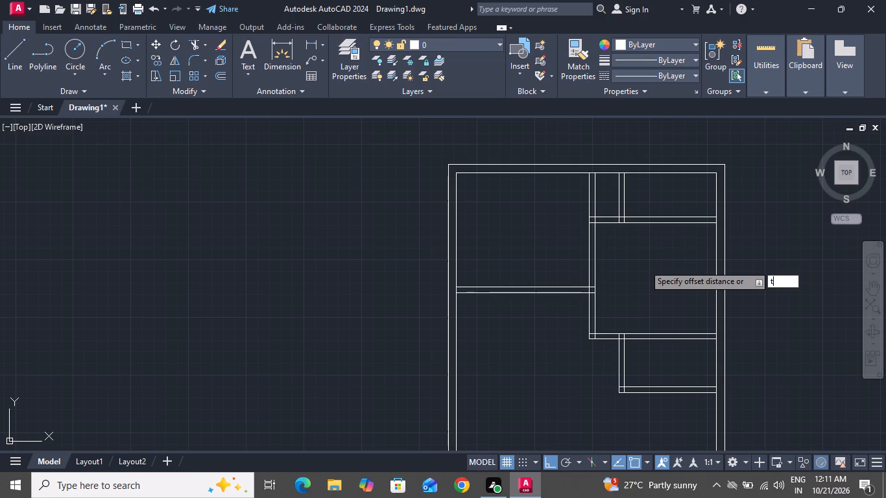
pyautogui.press('space')
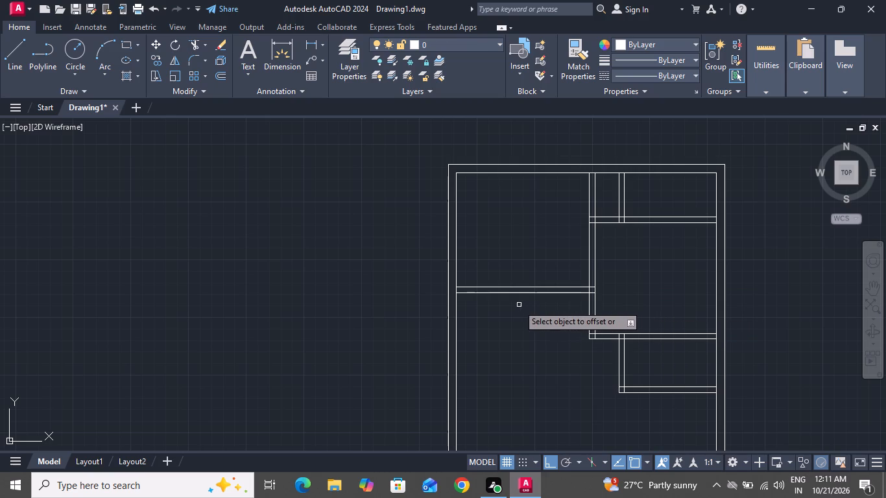
pyautogui.click(501, 294)
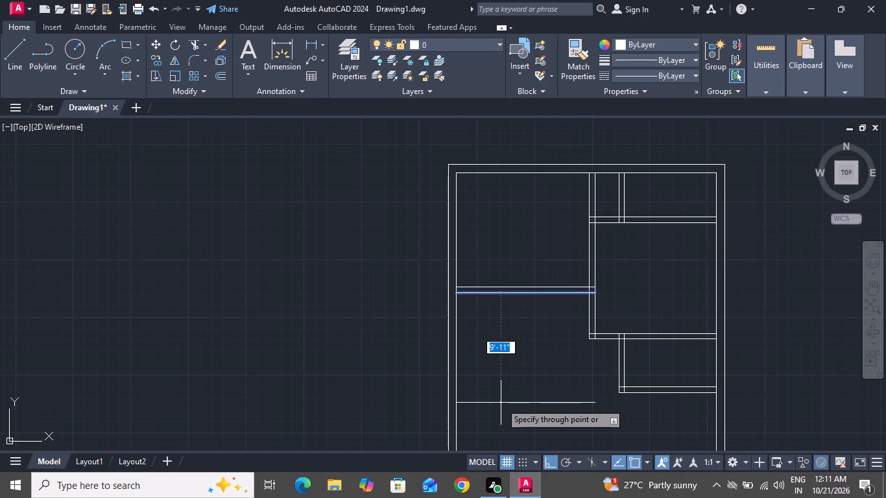
pyautogui.write('13\'8"')
pyautogui.press('Return')
pyautogui.keyDown('ctrl'); pyautogui.scroll(-1, 501, 403); pyautogui.keyUp('ctrl')
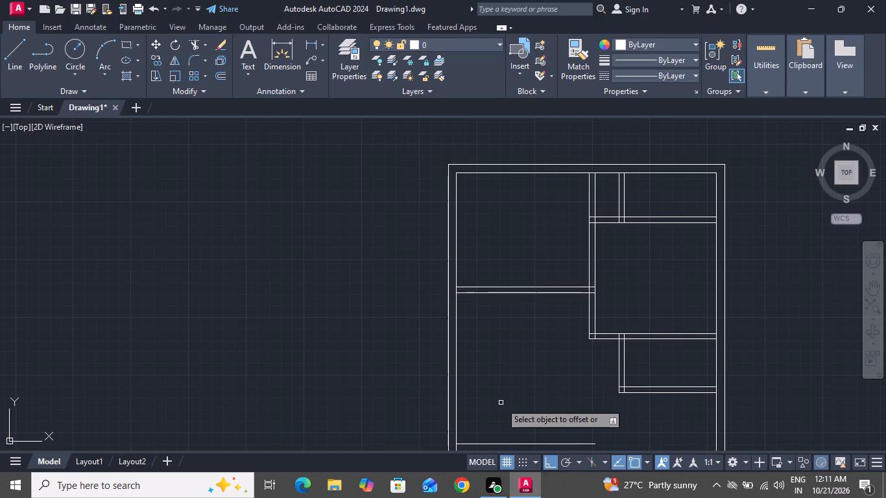
pyautogui.keyDown('ctrl'); pyautogui.scroll(-4, 501, 403); pyautogui.keyUp('ctrl')
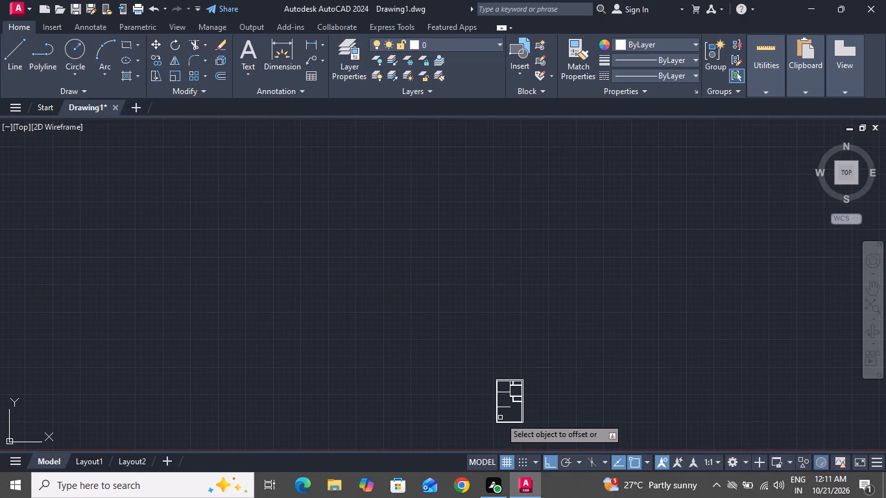
pyautogui.keyDown('ctrl'); pyautogui.scroll(3, 500, 418); pyautogui.keyUp('ctrl')
pyautogui.click(500, 377)
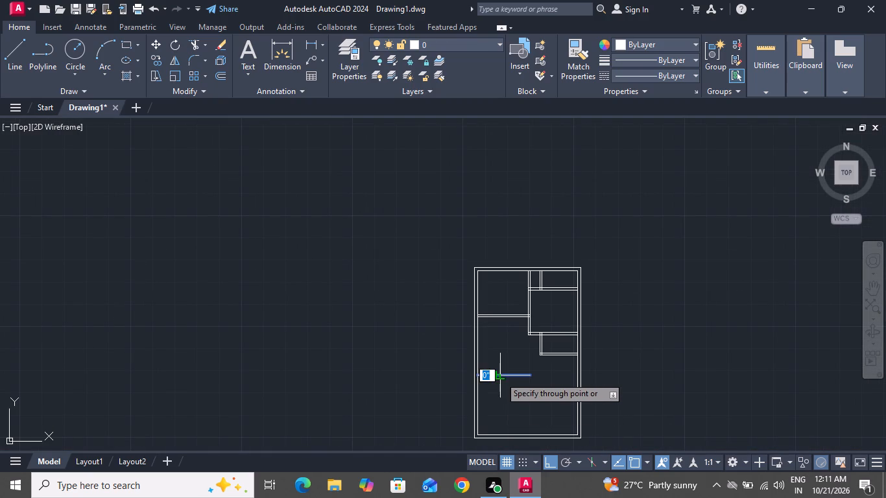
pyautogui.write('6"')
pyautogui.press('Return')
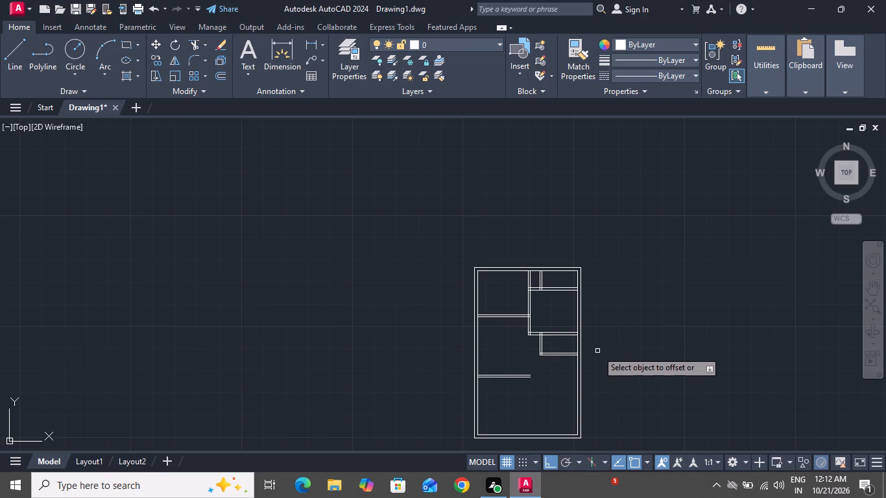
# Offset the small right-hand room's bottom line 10' downward, and offset the resulting line another 6" downward to form a partition.
pyautogui.keyDown('ctrl'); pyautogui.scroll(2, 568, 357); pyautogui.keyUp('ctrl')
pyautogui.click(568, 357)
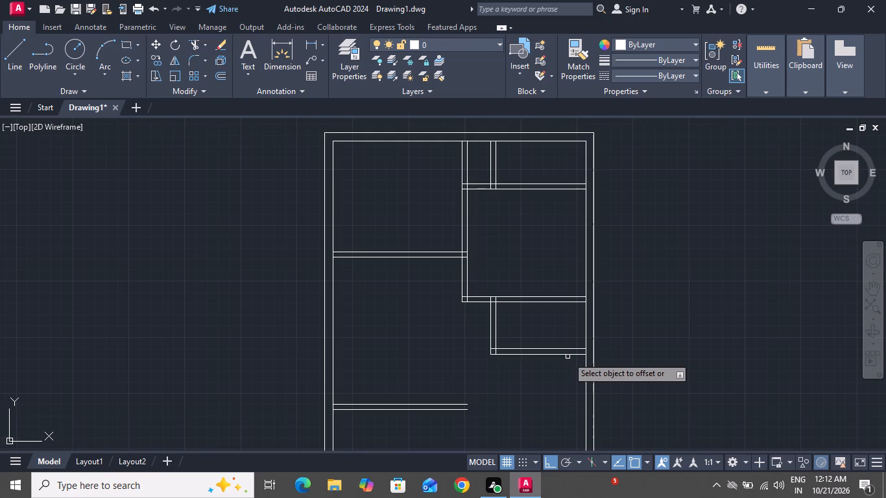
pyautogui.click(566, 355)
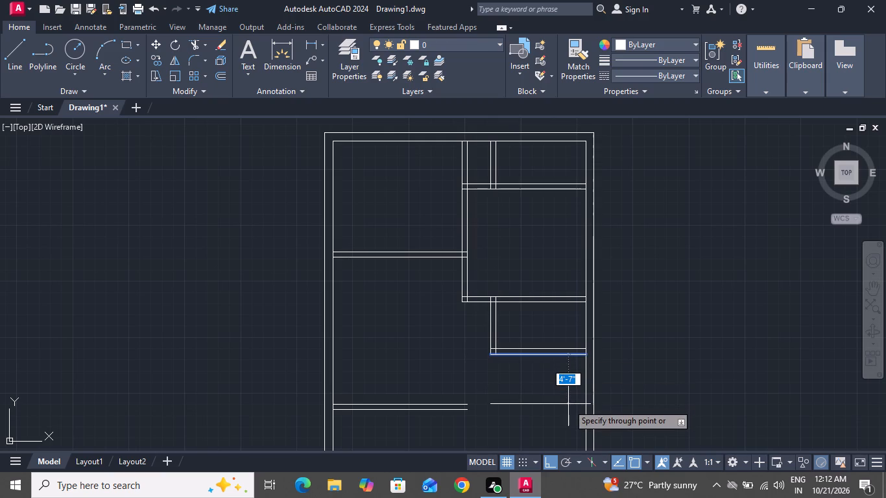
pyautogui.write("10'")
pyautogui.press('Return')
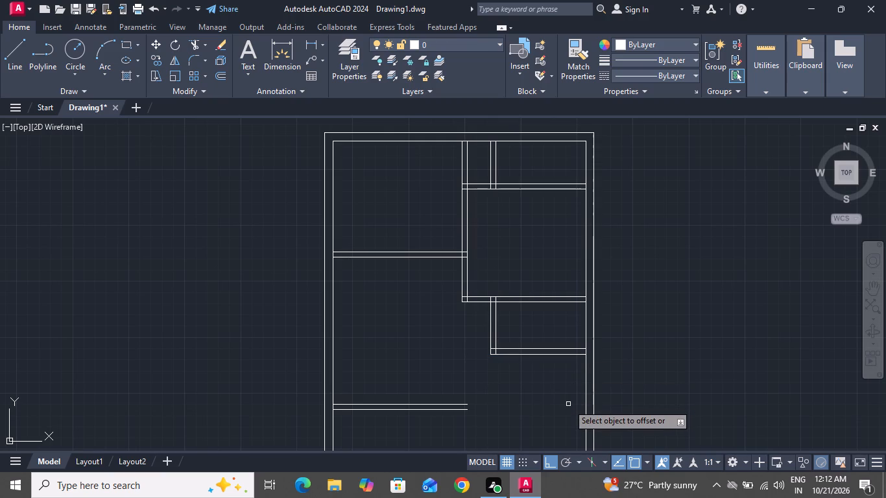
pyautogui.scroll(1, 568, 404)
pyautogui.scroll(-1, 568, 404)
pyautogui.keyDown('ctrl'); pyautogui.scroll(-10, 568, 404); pyautogui.keyUp('ctrl')
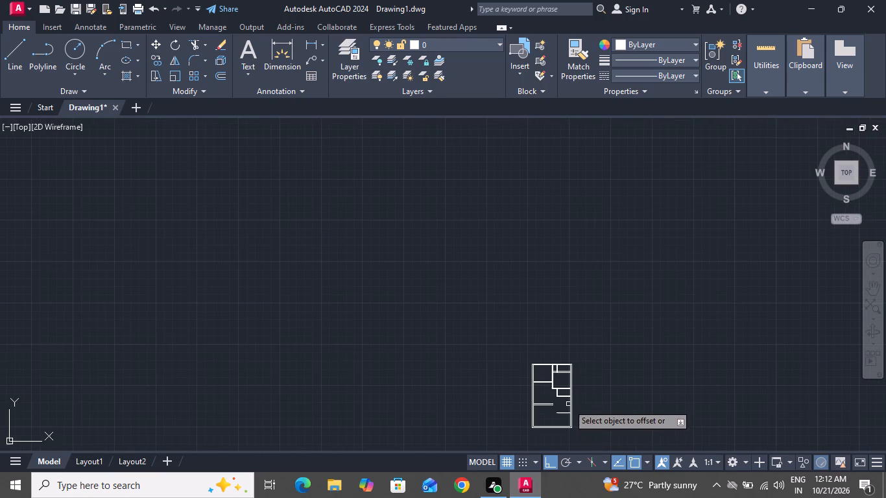
pyautogui.keyDown('ctrl'); pyautogui.scroll(5, 559, 429); pyautogui.keyUp('ctrl')
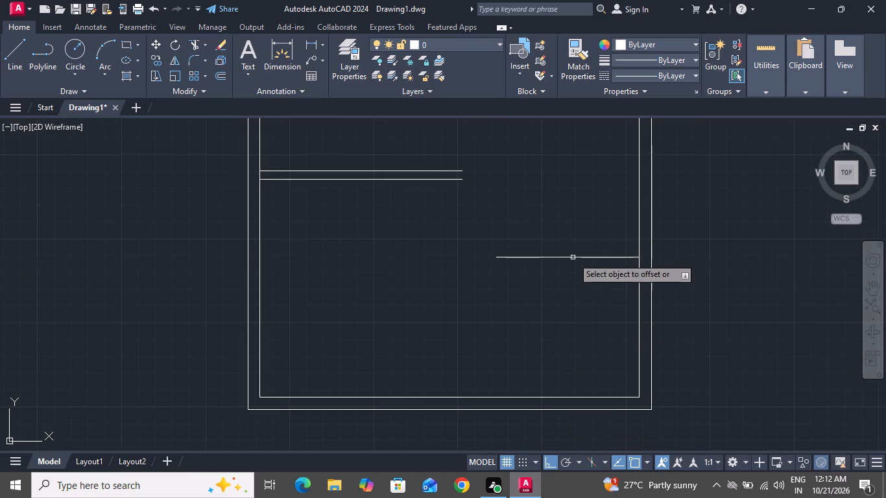
pyautogui.moveTo(573, 257); pyautogui.dragTo(573, 273)
pyautogui.write('6"')
pyautogui.press('Return')
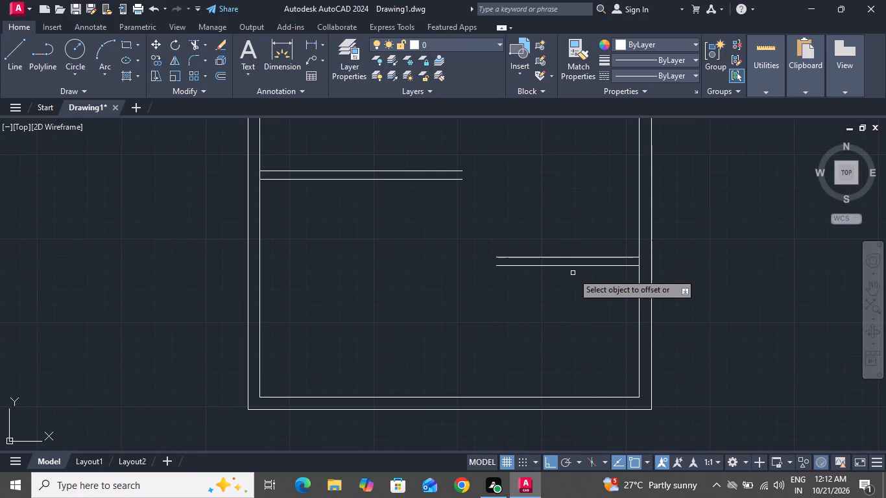
# Extend the central vertical partition's two lines down to the lower left-hand horizontal partition.
pyautogui.keyDown('ctrl'); pyautogui.scroll(-4, 573, 273); pyautogui.keyUp('ctrl')
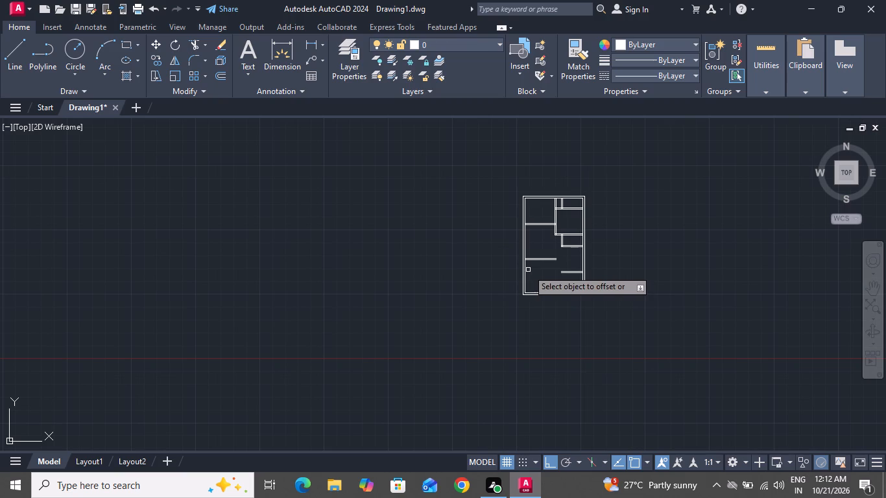
pyautogui.keyDown('ctrl'); pyautogui.scroll(2, 564, 295); pyautogui.keyUp('ctrl')
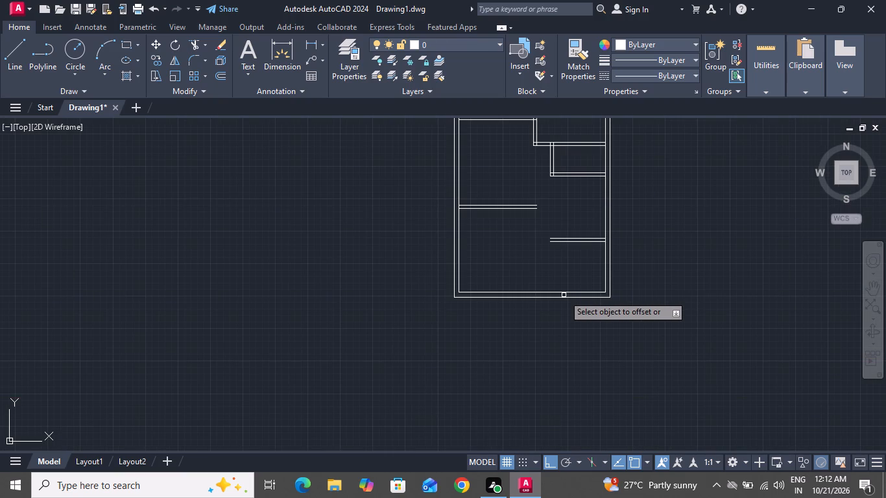
pyautogui.keyDown('ctrl'); pyautogui.scroll(-1, 549, 266); pyautogui.keyUp('ctrl')
pyautogui.rightClick(549, 266)
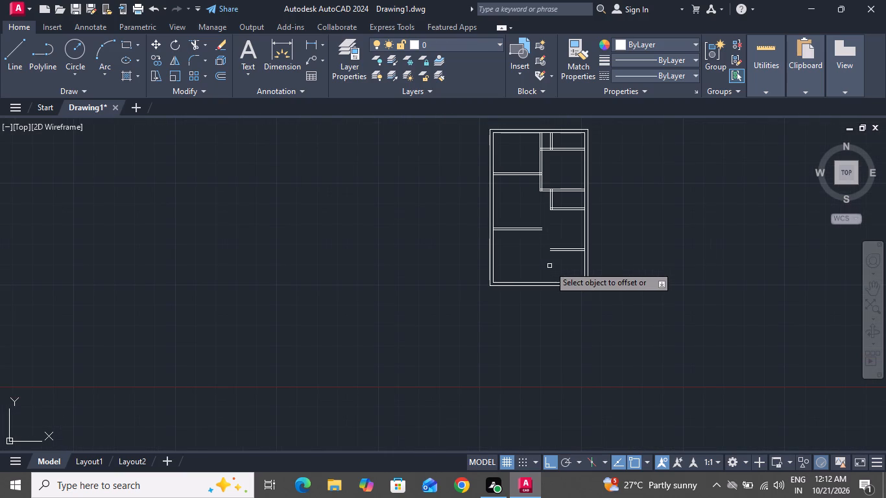
pyautogui.click(574, 292)
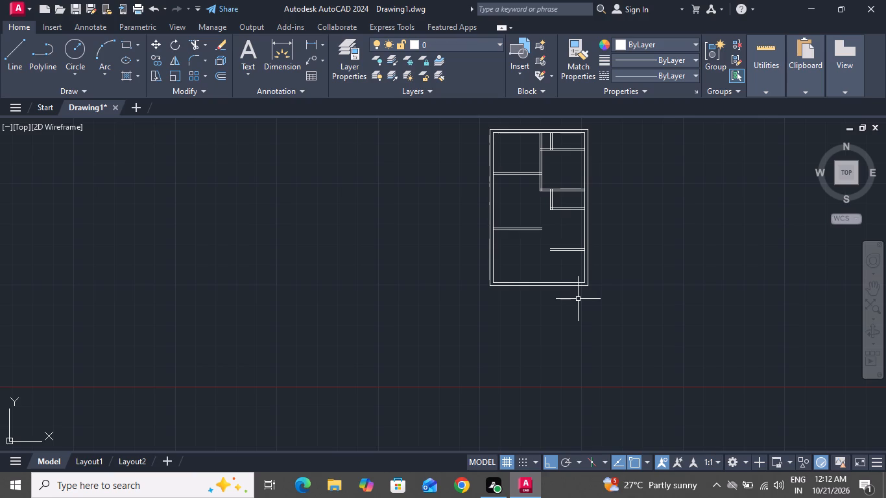
pyautogui.write('ex')
pyautogui.press('space')
pyautogui.press('space')
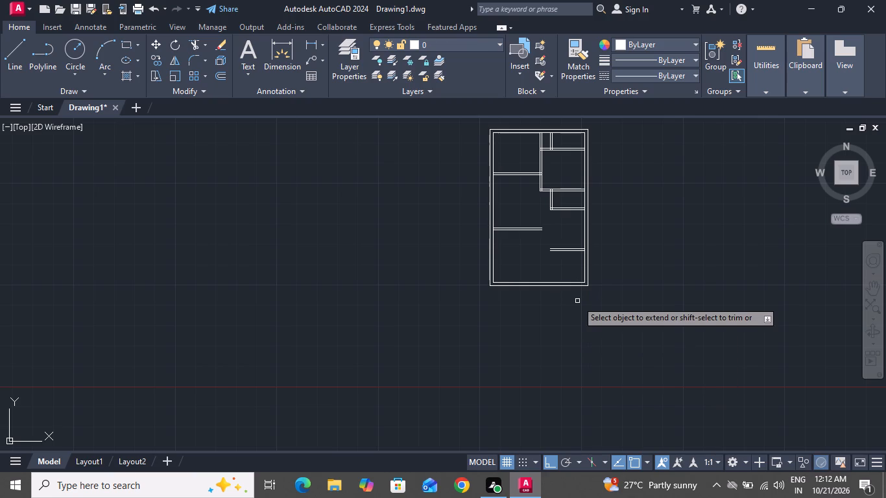
pyautogui.click(542, 182)
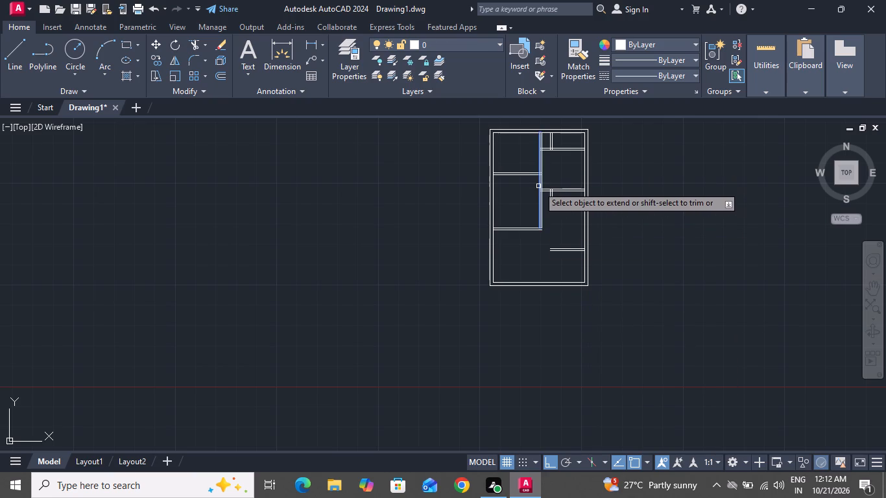
pyautogui.click(538, 186)
pyautogui.click(540, 219)
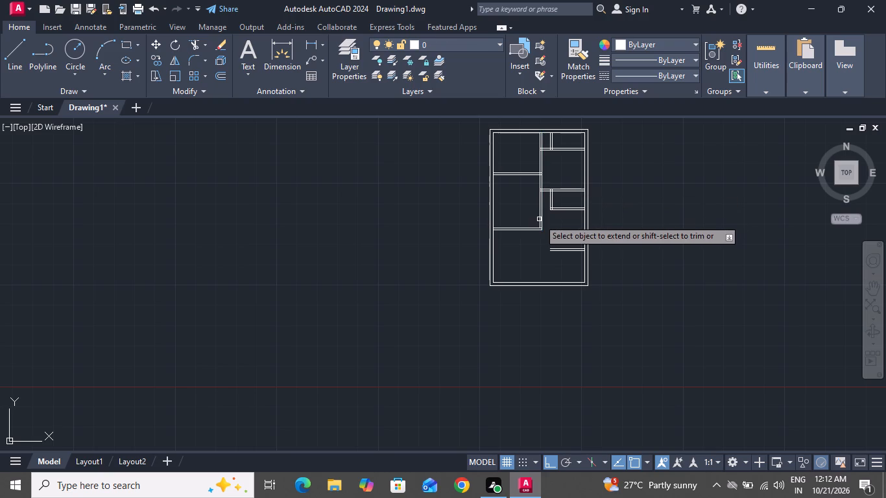
pyautogui.click(538, 219)
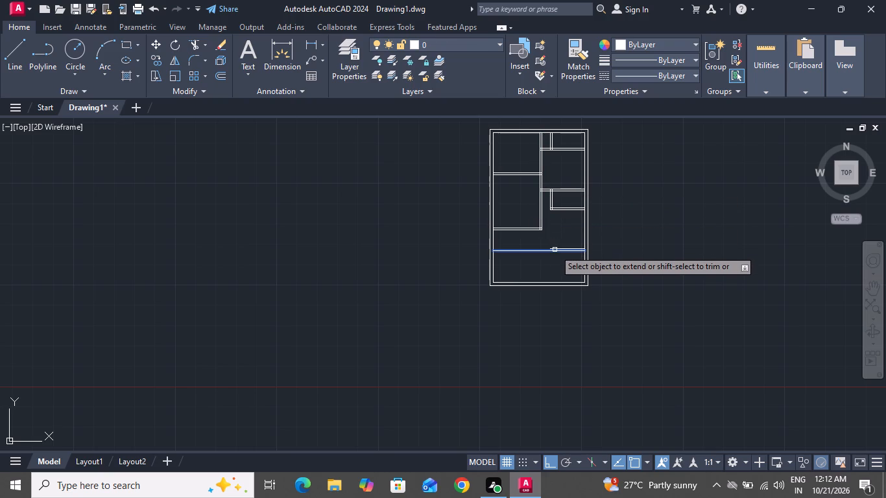
# Extend the lowest right-hand partition's two lines across to the inner line of the left outer wall.
pyautogui.click(555, 250)
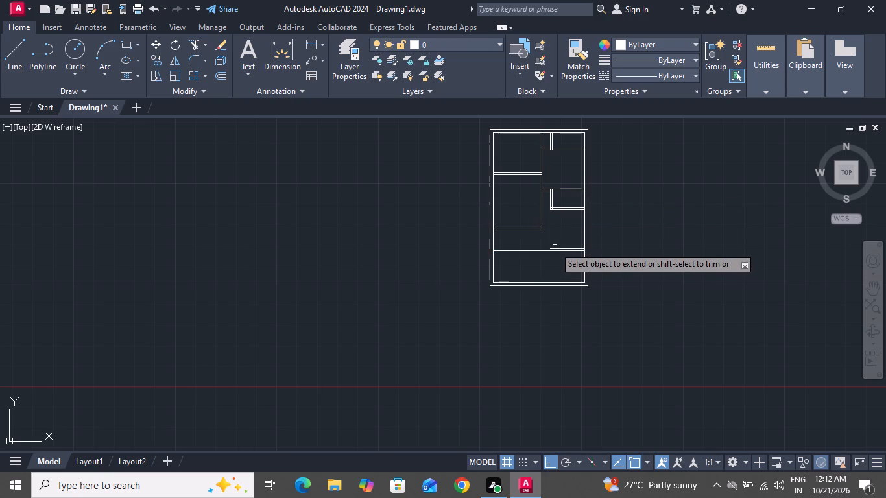
pyautogui.click(555, 248)
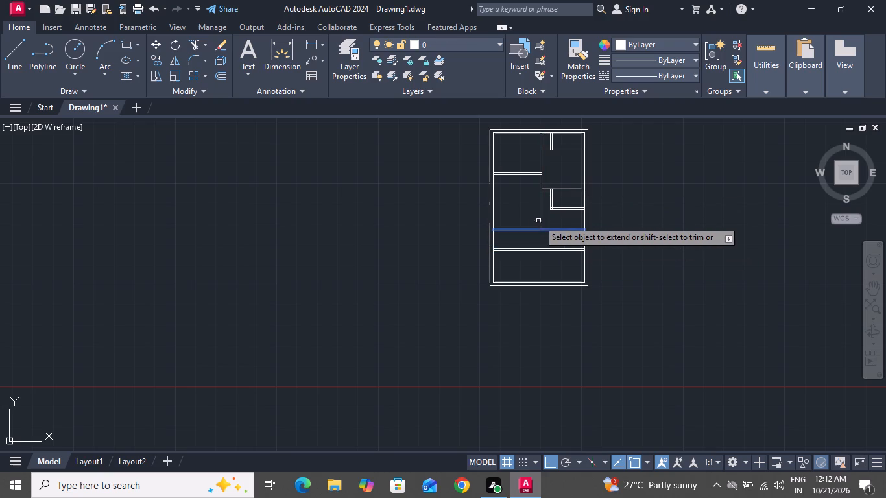
# Extend the central vertical partition's two lines down through the lowest horizontal partition to the bottom outer wall.
pyautogui.click(540, 215)
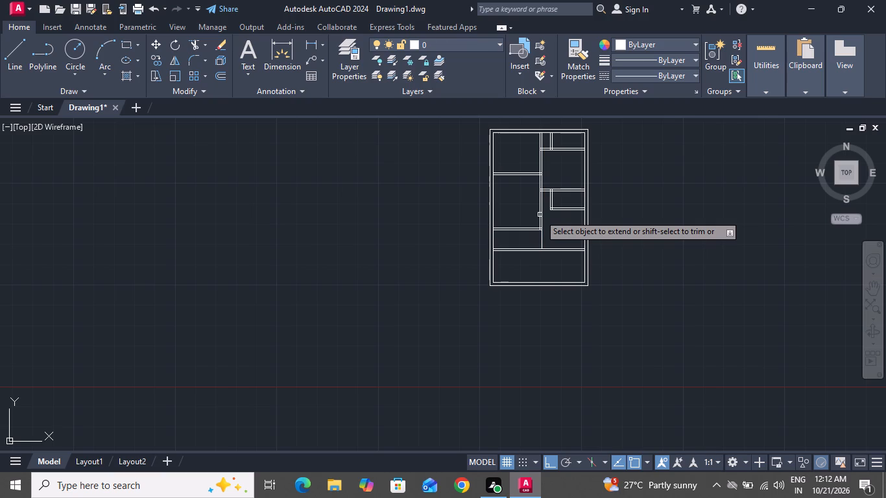
pyautogui.click(538, 215)
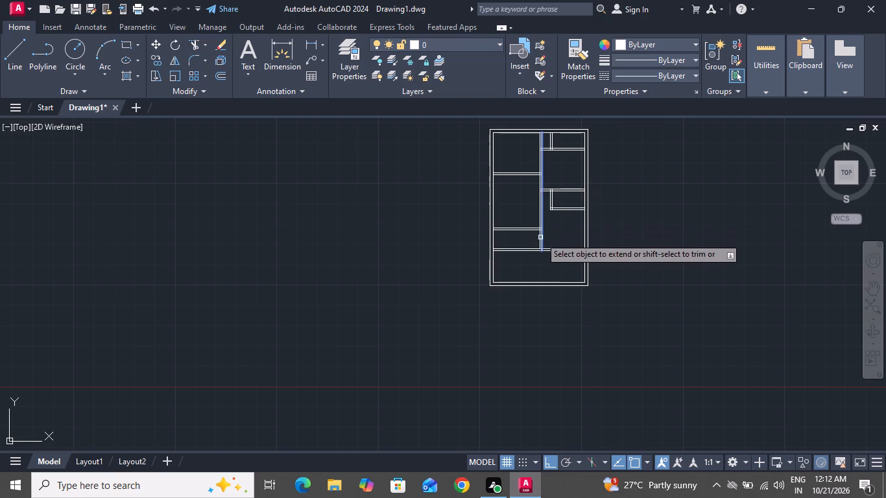
pyautogui.click(540, 245)
pyautogui.click(540, 244)
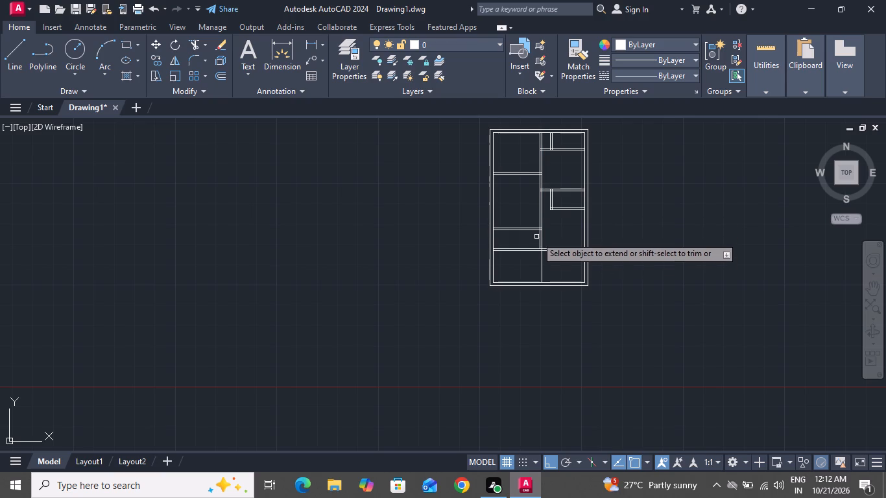
pyautogui.moveTo(537, 239); pyautogui.dragTo(547, 240)
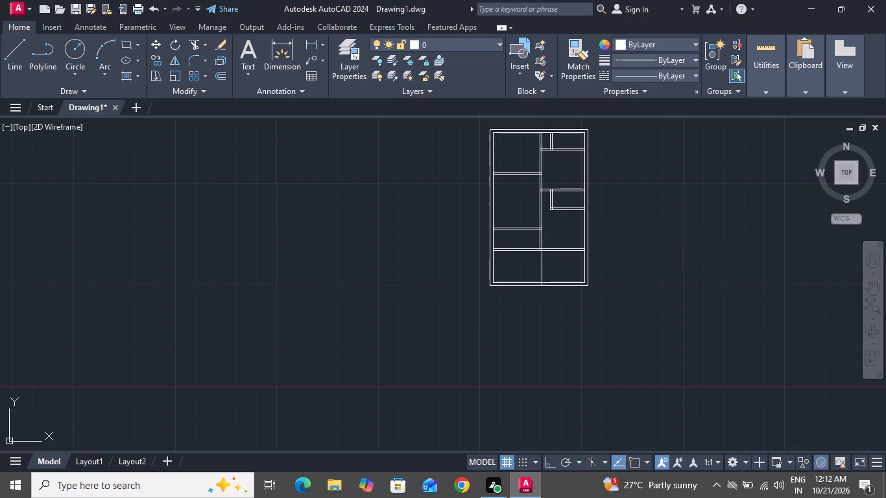
pyautogui.click(547, 240)
pyautogui.doubleClick(547, 240)
pyautogui.click(517, 242)
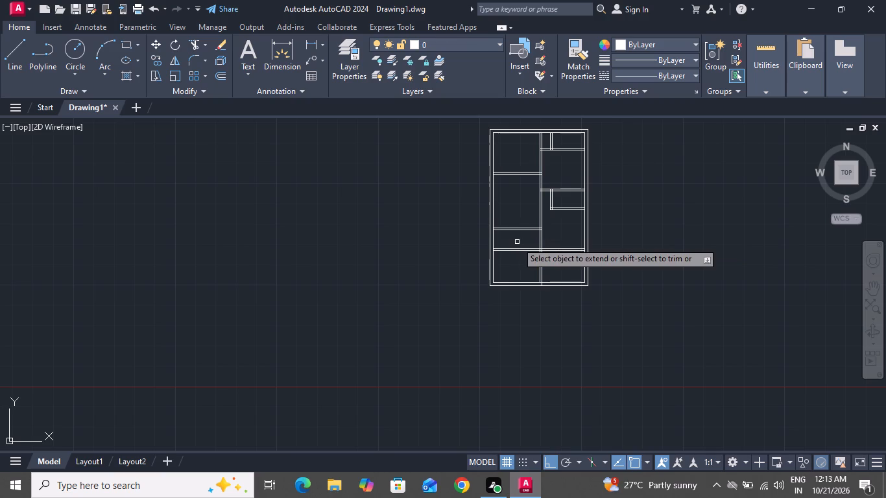
pyautogui.rightClick(517, 242)
pyautogui.click(536, 267)
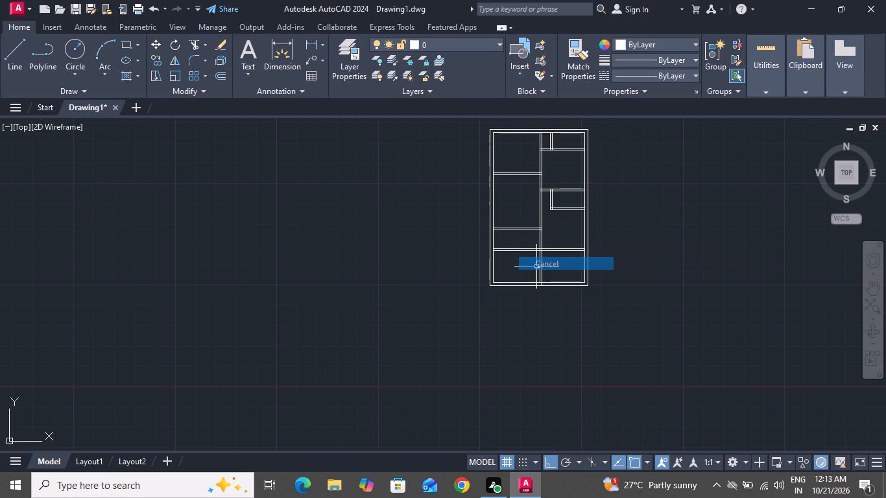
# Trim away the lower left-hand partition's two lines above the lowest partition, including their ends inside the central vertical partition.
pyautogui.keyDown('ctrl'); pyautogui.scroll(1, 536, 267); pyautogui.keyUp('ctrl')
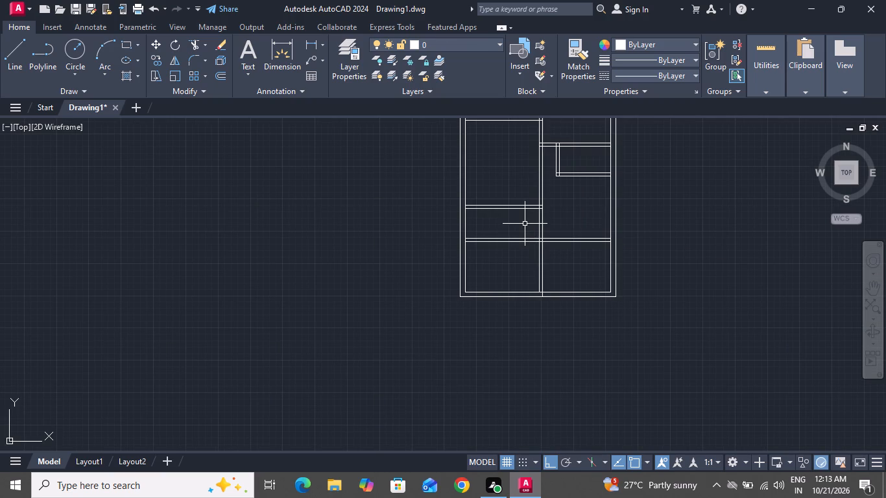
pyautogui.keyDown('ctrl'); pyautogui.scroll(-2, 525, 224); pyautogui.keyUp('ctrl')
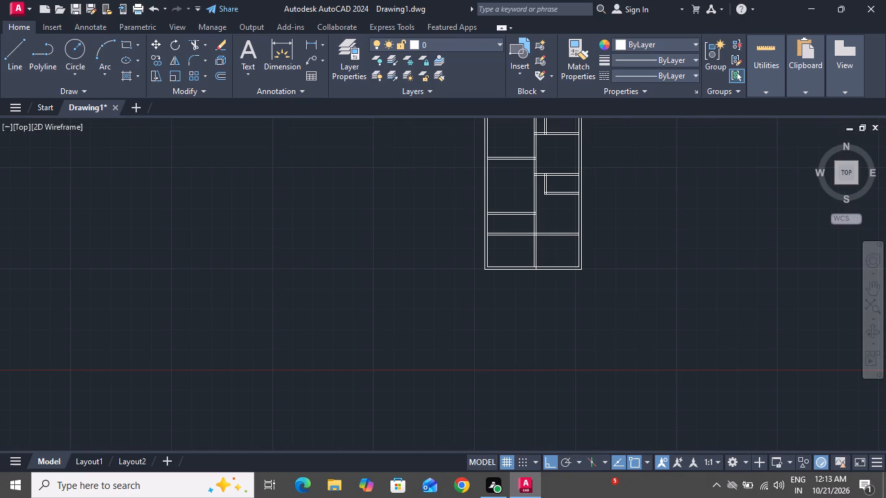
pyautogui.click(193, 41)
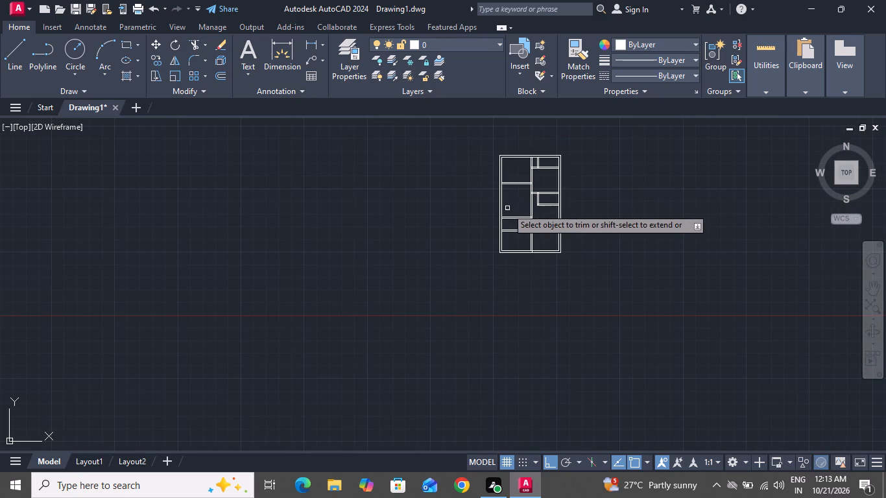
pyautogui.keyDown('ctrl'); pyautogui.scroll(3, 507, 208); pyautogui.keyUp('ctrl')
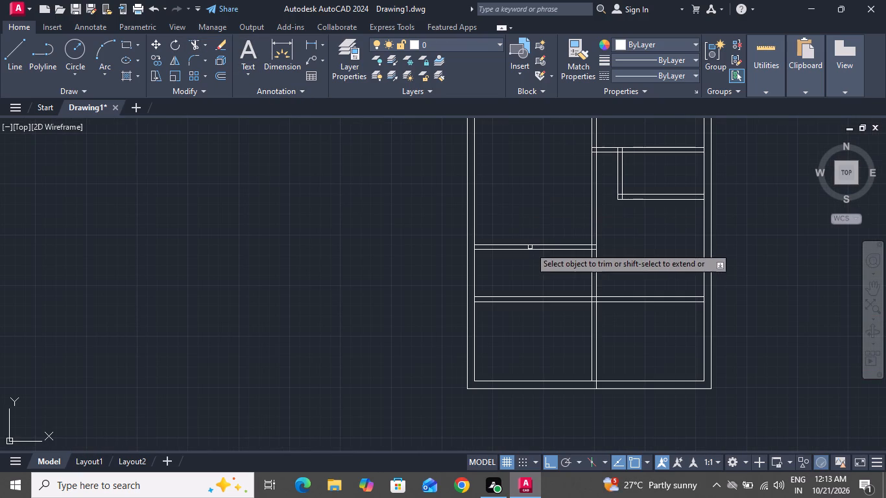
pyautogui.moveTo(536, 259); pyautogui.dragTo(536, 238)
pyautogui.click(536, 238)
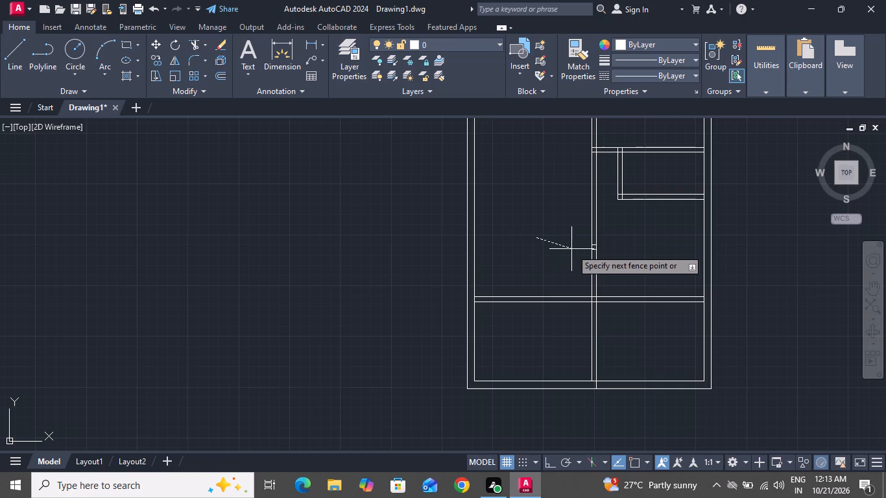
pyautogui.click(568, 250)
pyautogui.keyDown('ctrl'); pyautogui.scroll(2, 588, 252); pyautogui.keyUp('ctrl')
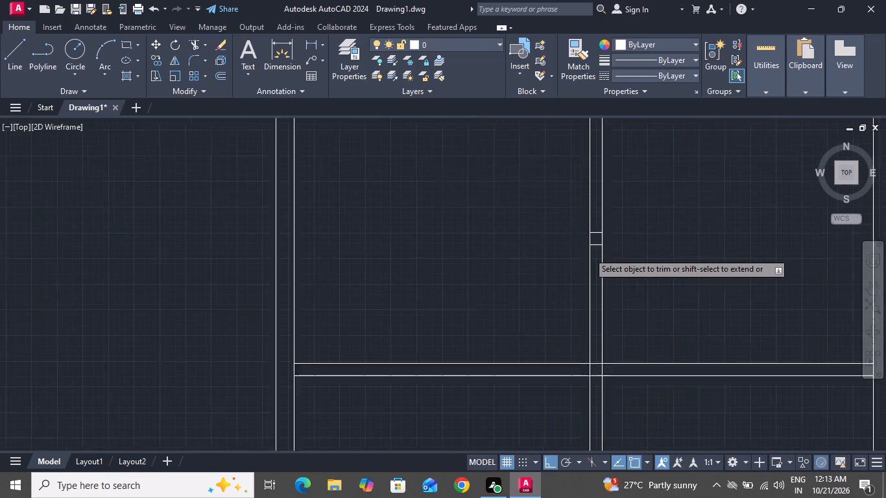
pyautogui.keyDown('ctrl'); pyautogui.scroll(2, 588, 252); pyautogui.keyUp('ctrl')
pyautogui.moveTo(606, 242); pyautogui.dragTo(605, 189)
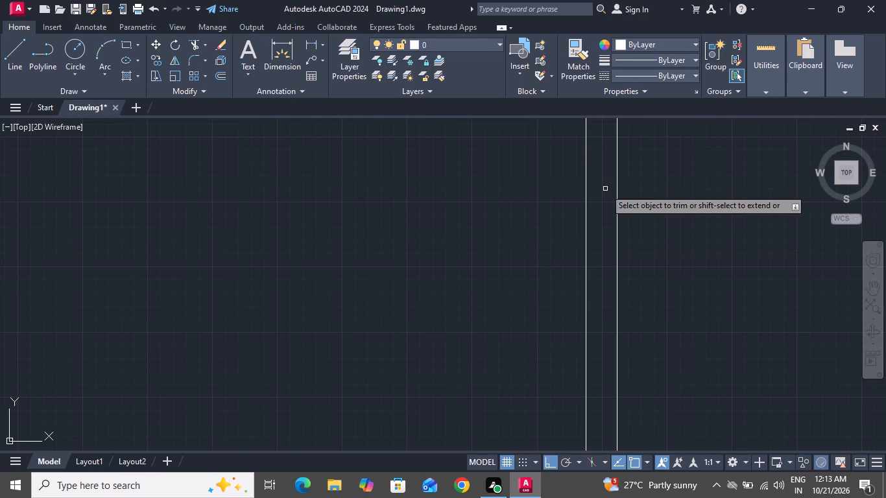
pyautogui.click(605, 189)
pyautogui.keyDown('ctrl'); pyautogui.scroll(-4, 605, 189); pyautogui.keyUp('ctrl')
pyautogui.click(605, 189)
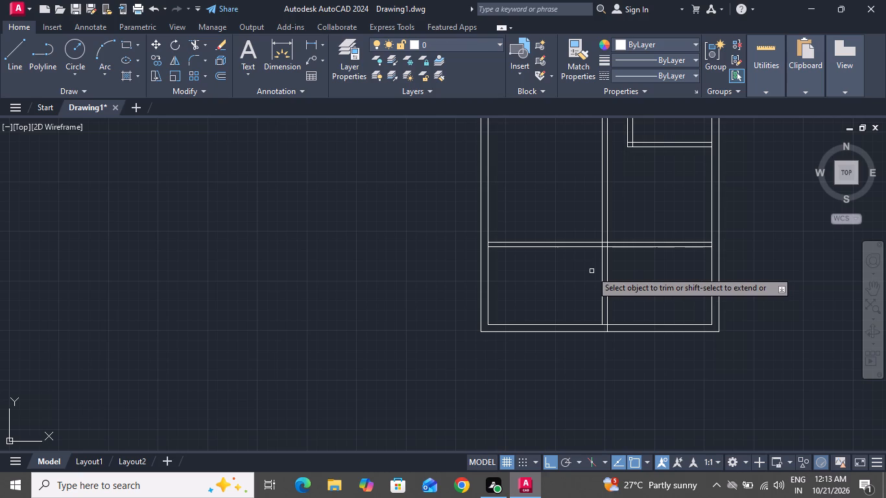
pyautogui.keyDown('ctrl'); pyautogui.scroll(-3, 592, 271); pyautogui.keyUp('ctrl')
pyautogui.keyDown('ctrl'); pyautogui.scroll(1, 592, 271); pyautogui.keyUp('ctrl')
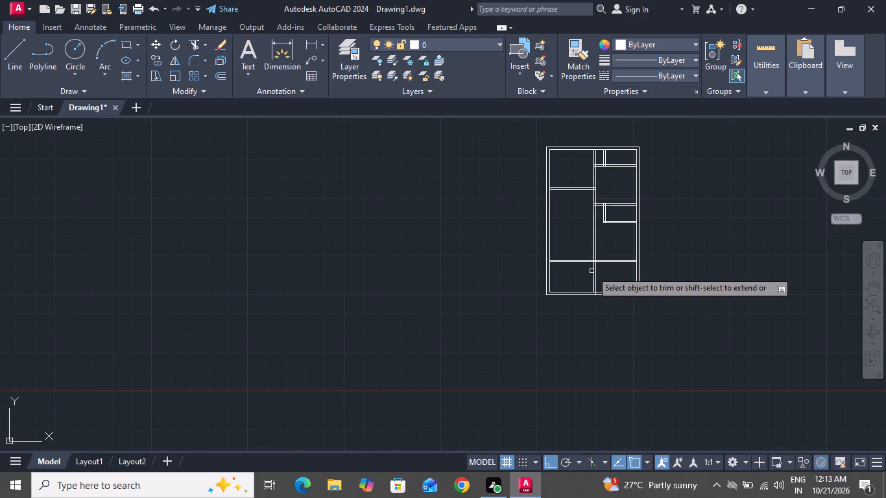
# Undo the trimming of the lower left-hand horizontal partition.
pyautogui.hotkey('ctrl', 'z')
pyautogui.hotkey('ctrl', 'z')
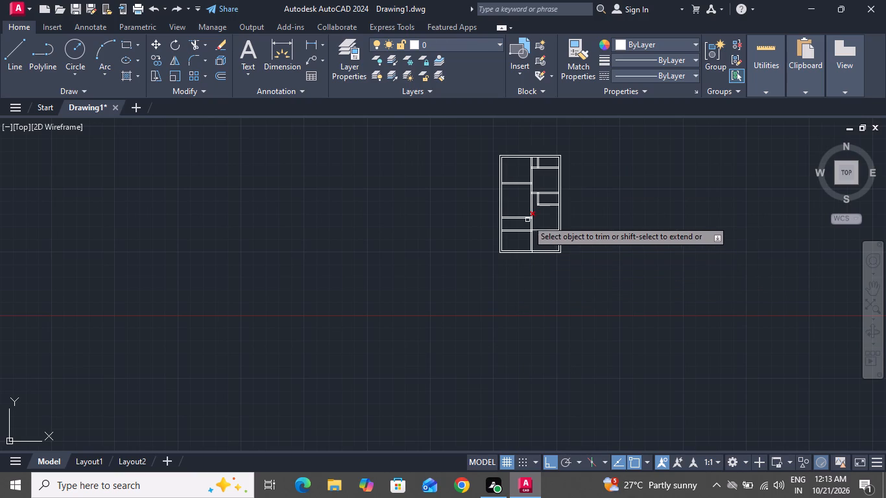
# Trim the lowest horizontal partition's two lines between the left outer wall and the central vertical partition.
pyautogui.keyDown('ctrl'); pyautogui.scroll(3, 527, 220); pyautogui.keyUp('ctrl')
pyautogui.click(493, 232)
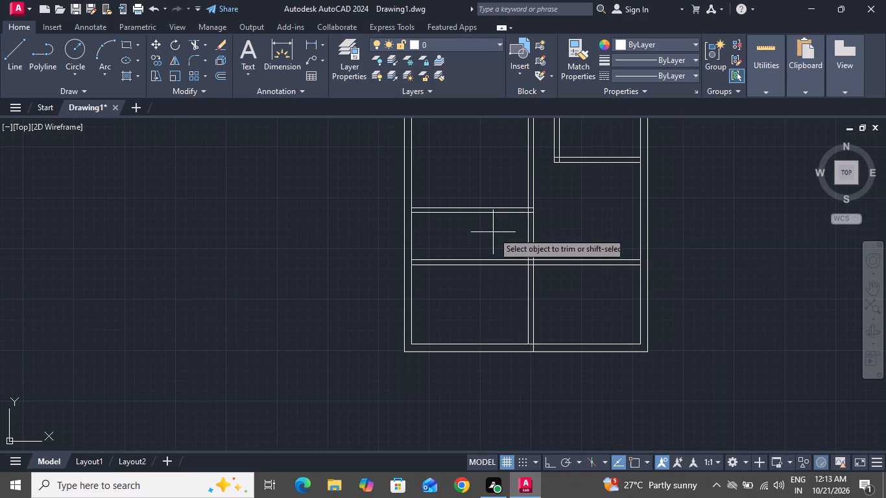
pyautogui.click(484, 281)
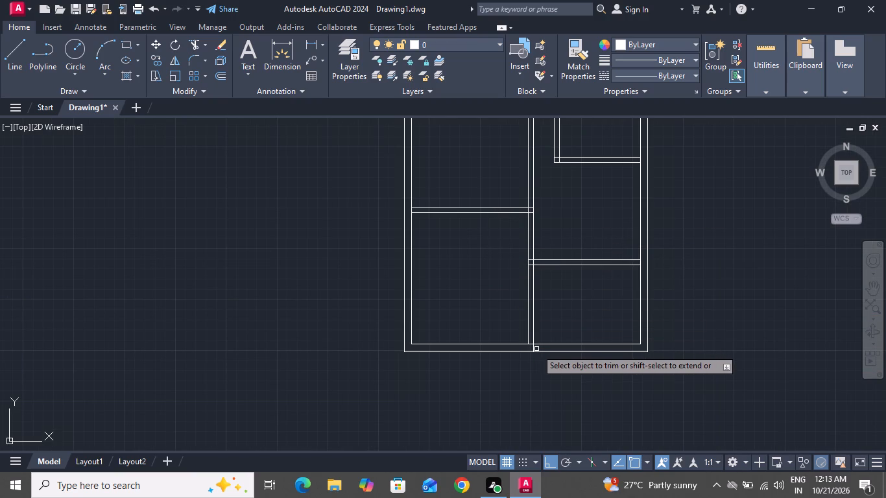
# Trim the overlapping lines where the central vertical partition meets the bottom outer wall.
pyautogui.doubleClick(536, 349)
pyautogui.click(523, 346)
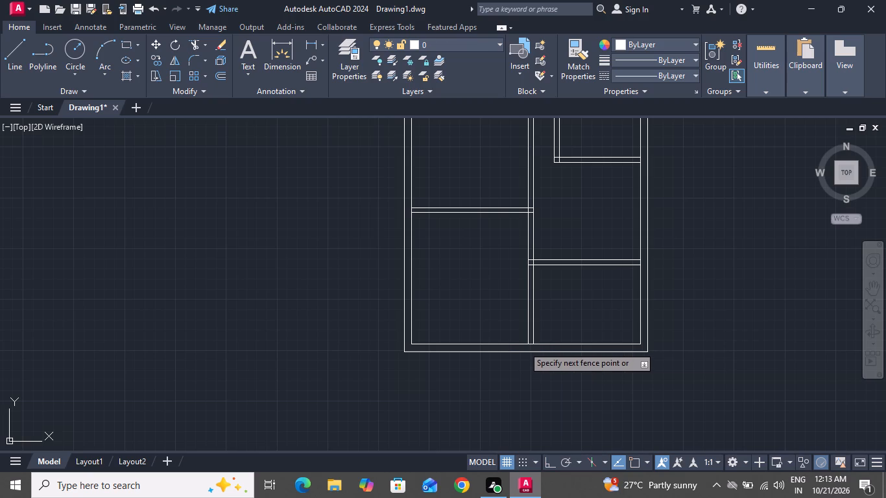
pyautogui.keyDown('ctrl'); pyautogui.scroll(2, 523, 346); pyautogui.keyUp('ctrl')
pyautogui.moveTo(540, 348); pyautogui.dragTo(537, 336)
pyautogui.click(537, 336)
pyautogui.keyDown('ctrl'); pyautogui.scroll(-2, 537, 336); pyautogui.keyUp('ctrl')
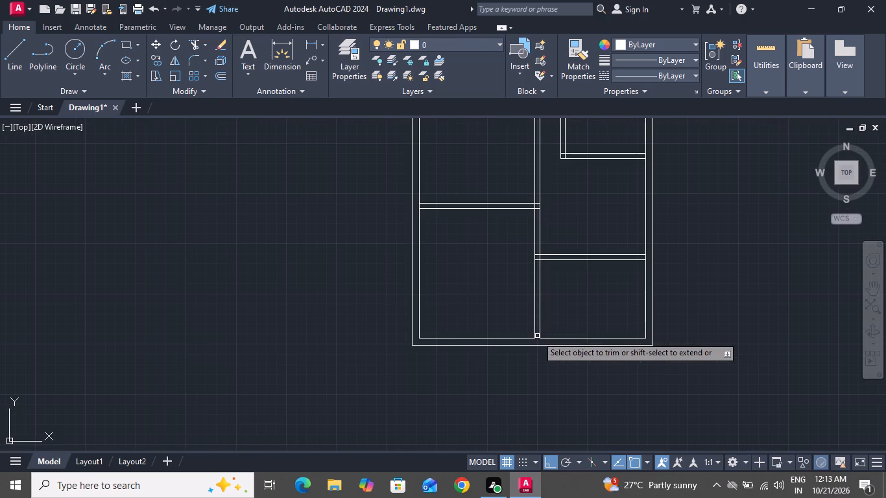
# Trim the overlapping lines where the lowest right-hand partition meets the central vertical partition, leaving an open T-junction.
pyautogui.keyDown('ctrl'); pyautogui.scroll(2, 545, 251); pyautogui.keyUp('ctrl')
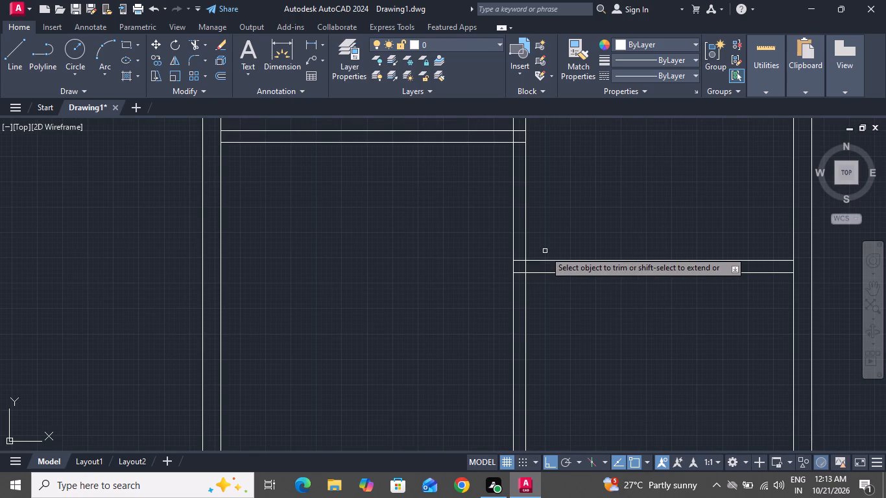
pyautogui.keyDown('ctrl'); pyautogui.scroll(2, 522, 259); pyautogui.keyUp('ctrl')
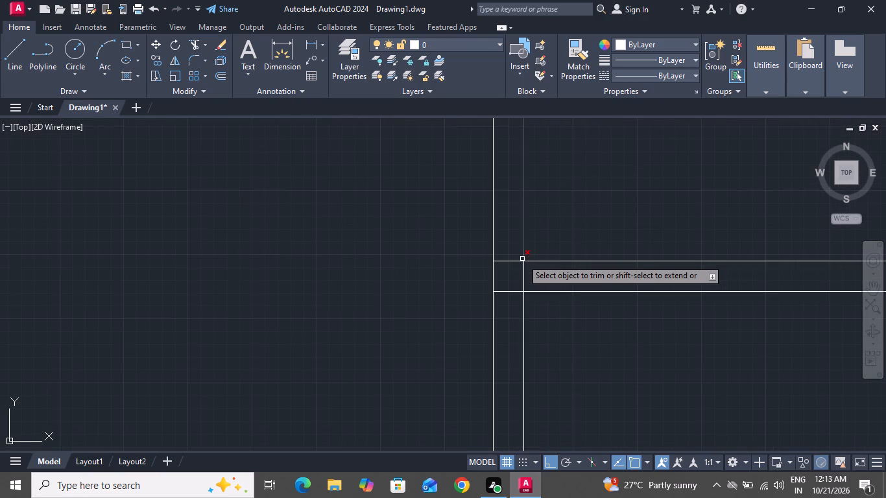
pyautogui.moveTo(504, 251); pyautogui.dragTo(505, 301)
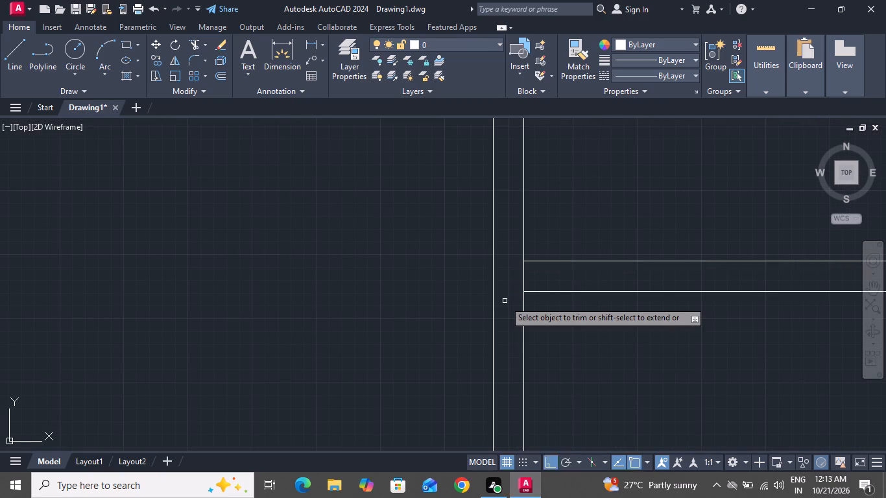
pyautogui.moveTo(505, 301); pyautogui.dragTo(518, 278)
pyautogui.moveTo(547, 276); pyautogui.dragTo(520, 277)
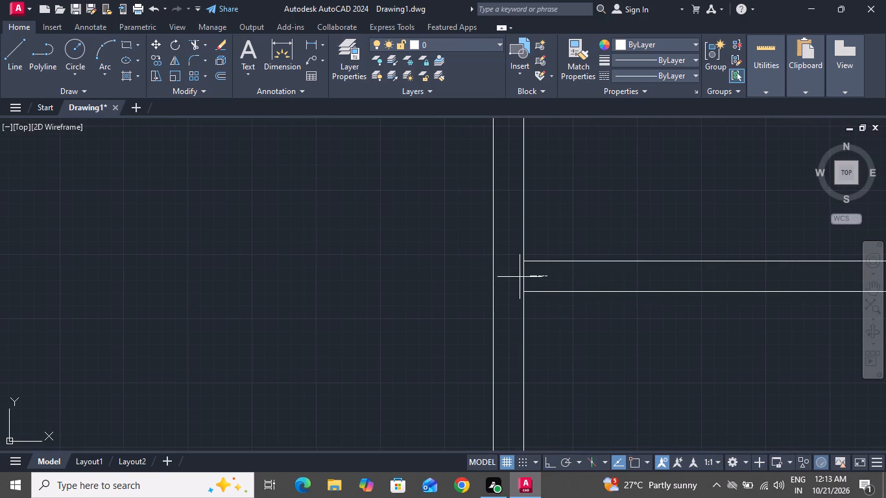
pyautogui.moveTo(520, 277); pyautogui.dragTo(519, 278)
pyautogui.click(519, 278)
pyautogui.click(519, 278)
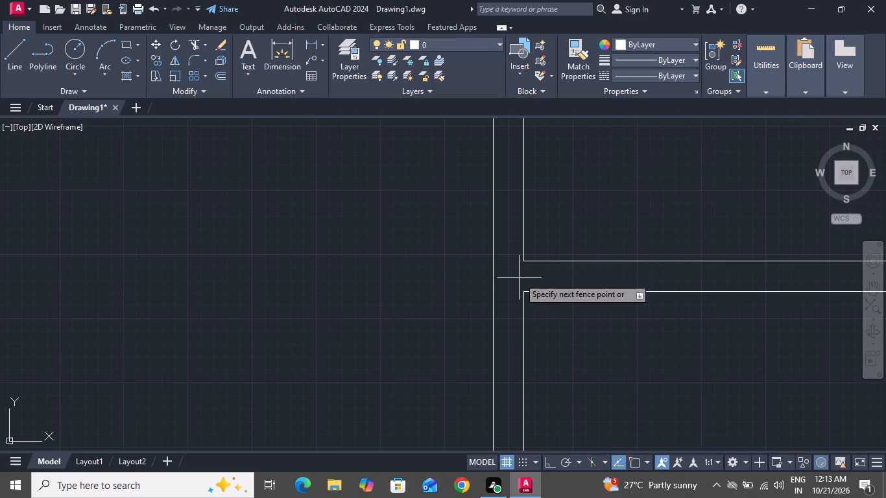
# Trim the overlapping lines where the lower left-hand horizontal partition meets the central vertical partition, leaving an open T-junction.
pyautogui.keyDown('ctrl'); pyautogui.scroll(-4, 519, 278); pyautogui.keyUp('ctrl')
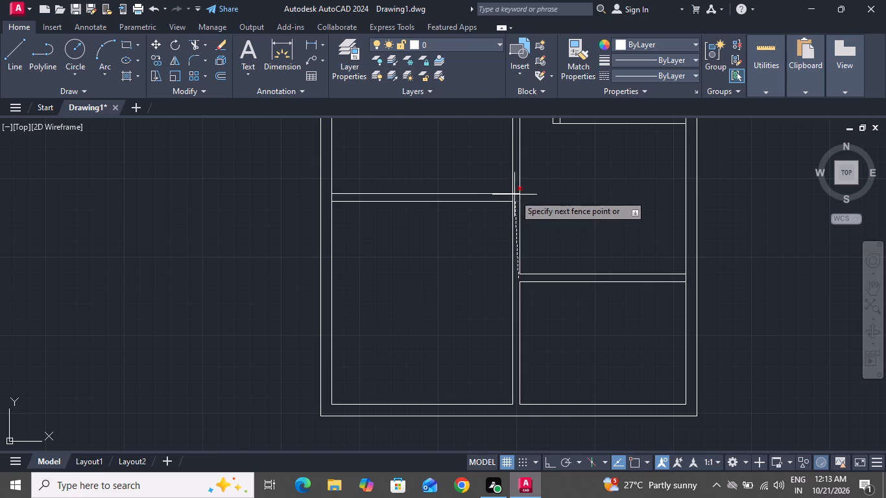
pyautogui.click(516, 193)
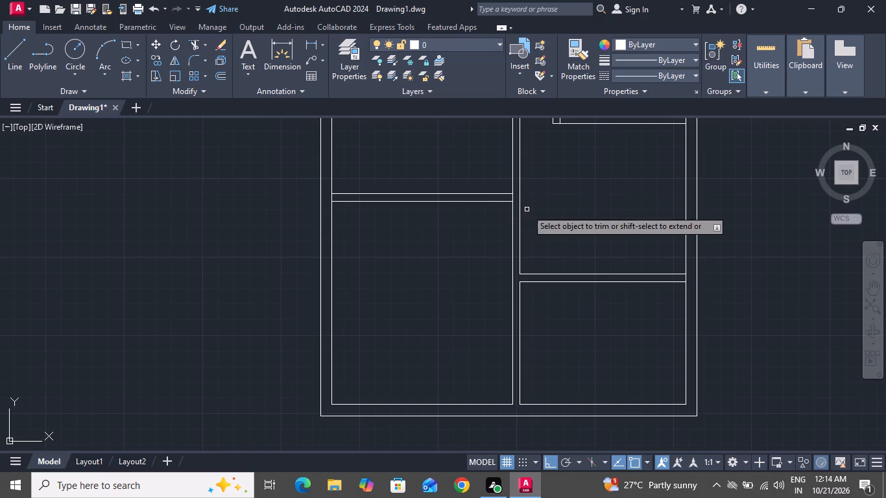
pyautogui.keyDown('ctrl'); pyautogui.scroll(5, 527, 209); pyautogui.keyUp('ctrl')
pyautogui.keyDown('ctrl'); pyautogui.scroll(-1, 481, 177); pyautogui.keyUp('ctrl')
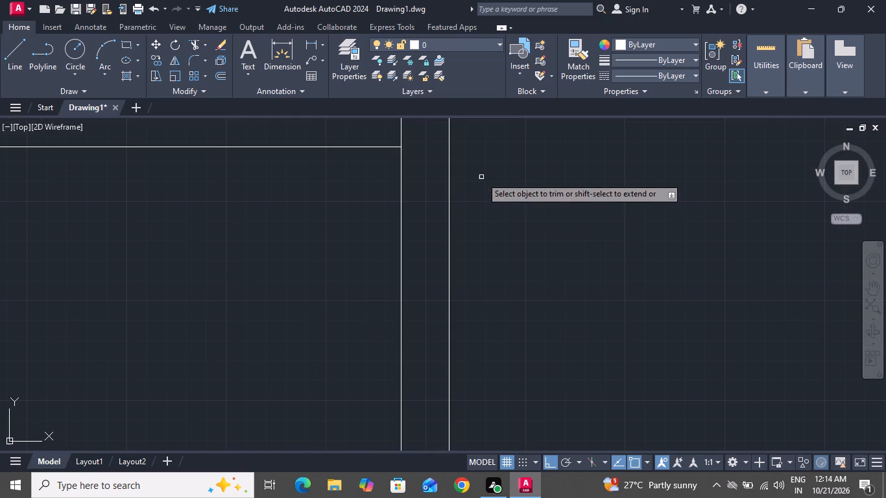
pyautogui.keyDown('ctrl'); pyautogui.scroll(-1, 481, 177); pyautogui.keyUp('ctrl')
pyautogui.keyDown('ctrl'); pyautogui.scroll(1, 481, 177); pyautogui.keyUp('ctrl')
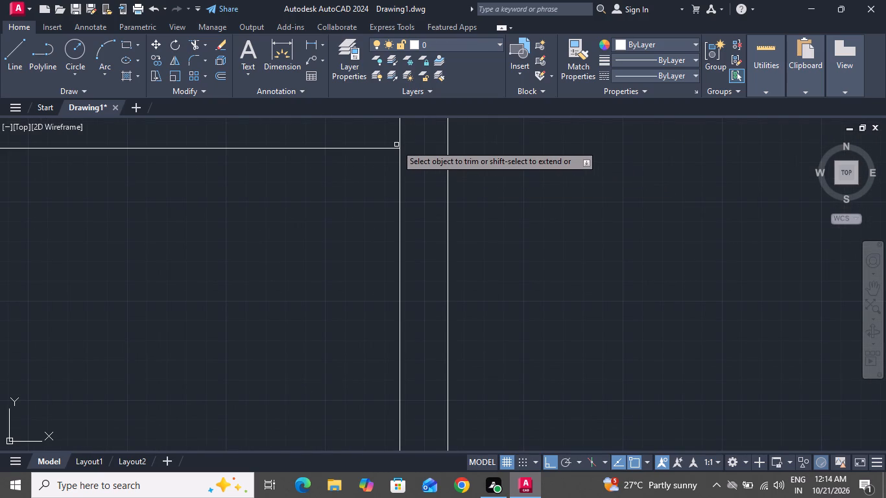
pyautogui.click(398, 142)
# Trim the left outer wall's inner line between the two lines of the lower left-hand horizontal partition.
pyautogui.scroll(1, 381, 201)
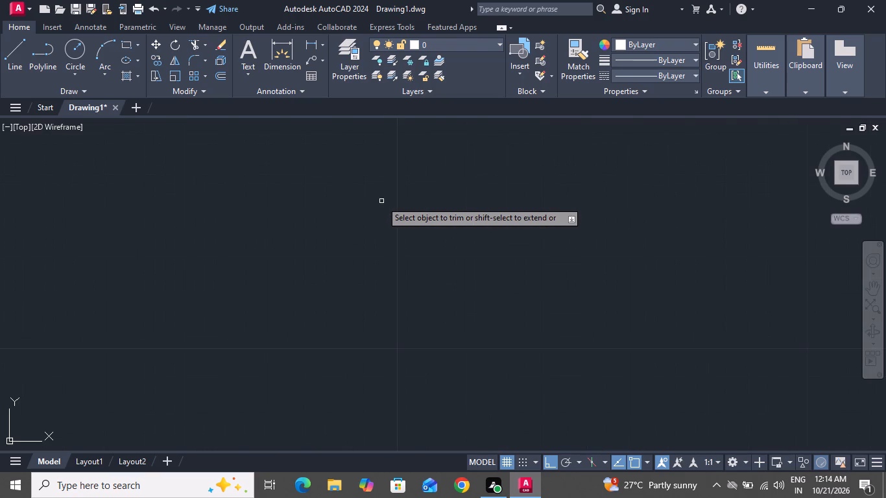
pyautogui.keyDown('ctrl'); pyautogui.scroll(-18, 381, 201); pyautogui.keyUp('ctrl')
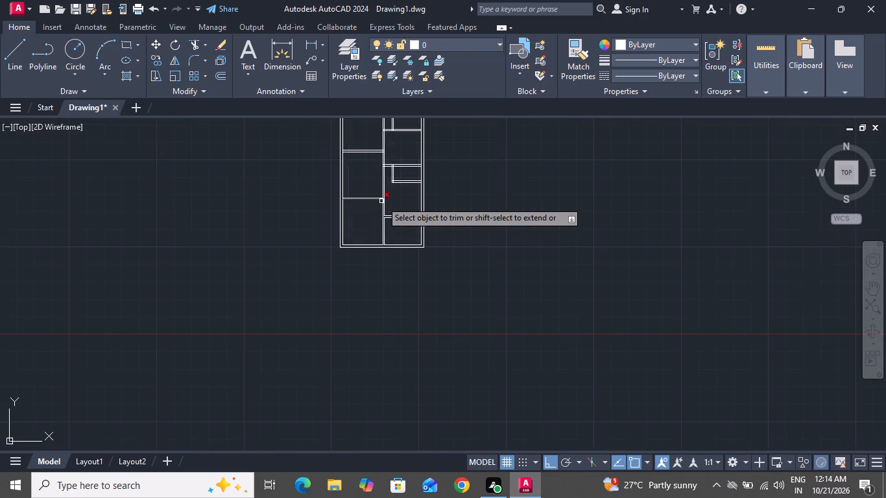
pyautogui.keyDown('ctrl'); pyautogui.scroll(-2, 381, 201); pyautogui.keyUp('ctrl')
pyautogui.keyDown('ctrl'); pyautogui.scroll(1, 357, 198); pyautogui.keyUp('ctrl')
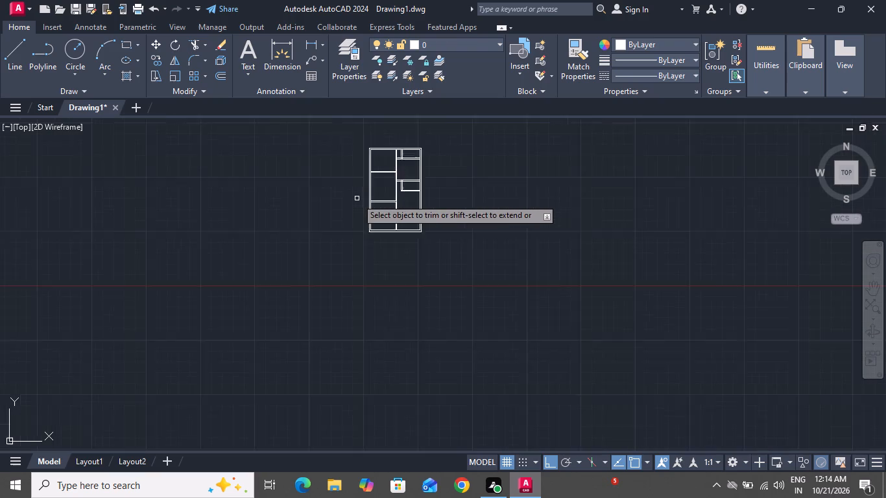
pyautogui.keyDown('ctrl'); pyautogui.scroll(4, 357, 198); pyautogui.keyUp('ctrl')
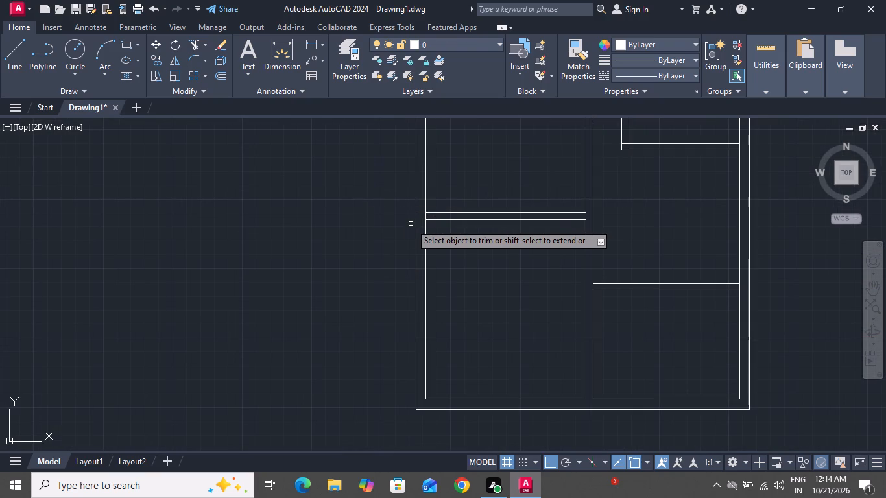
pyautogui.keyDown('ctrl'); pyautogui.scroll(2, 428, 216); pyautogui.keyUp('ctrl')
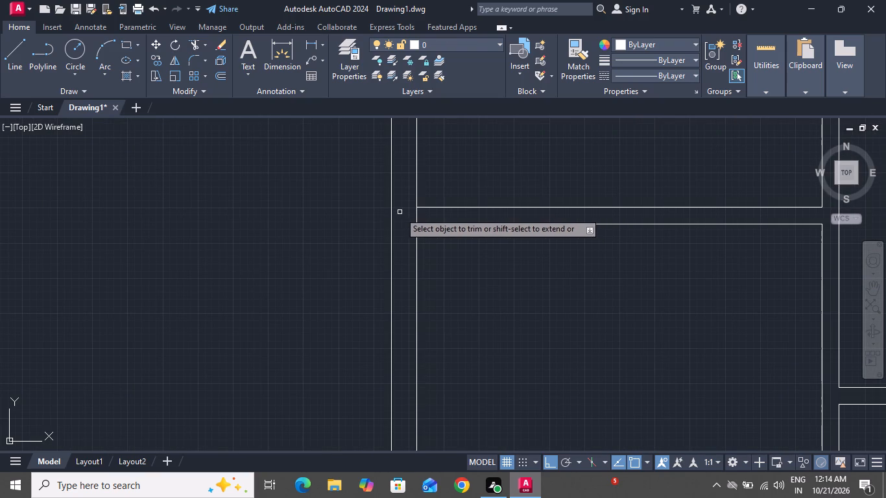
pyautogui.click(419, 216)
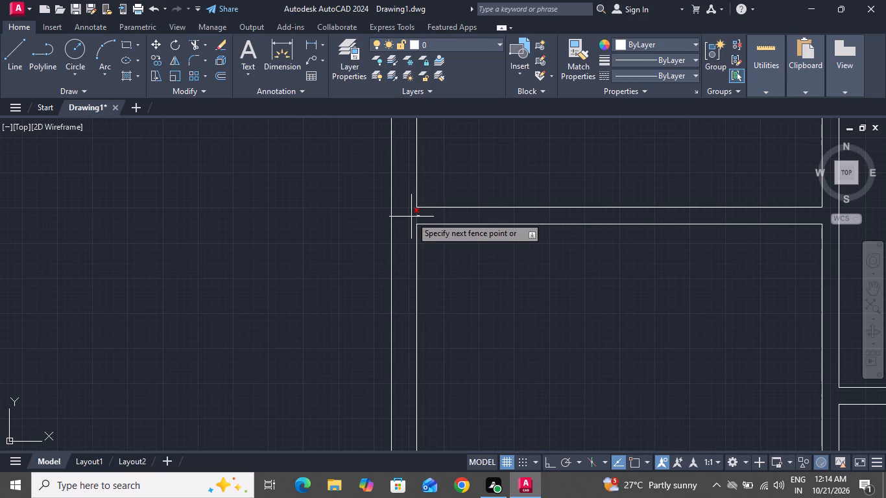
pyautogui.click(411, 217)
pyautogui.keyDown('ctrl'); pyautogui.scroll(-3, 411, 217); pyautogui.keyUp('ctrl')
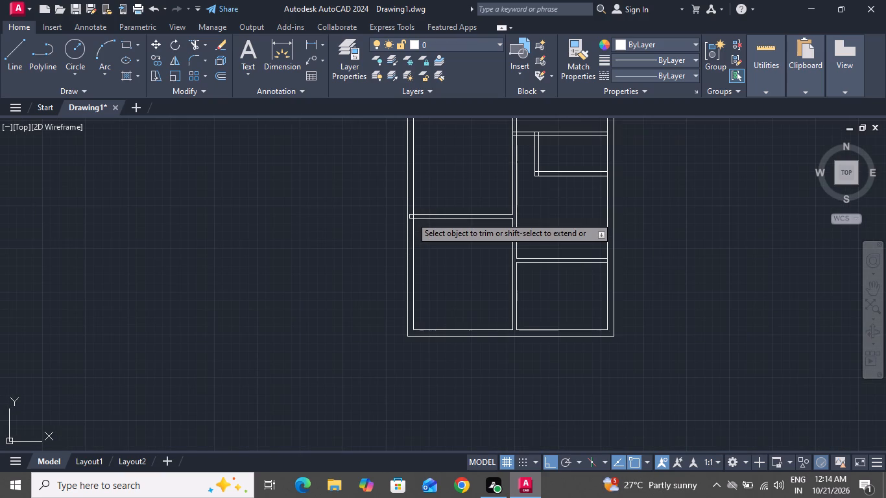
# Trim the overlapping lines inside the horizontal partition above the middle right-hand small room, including its junction with the central vertical partition.
pyautogui.keyDown('ctrl'); pyautogui.scroll(1, 541, 130); pyautogui.keyUp('ctrl')
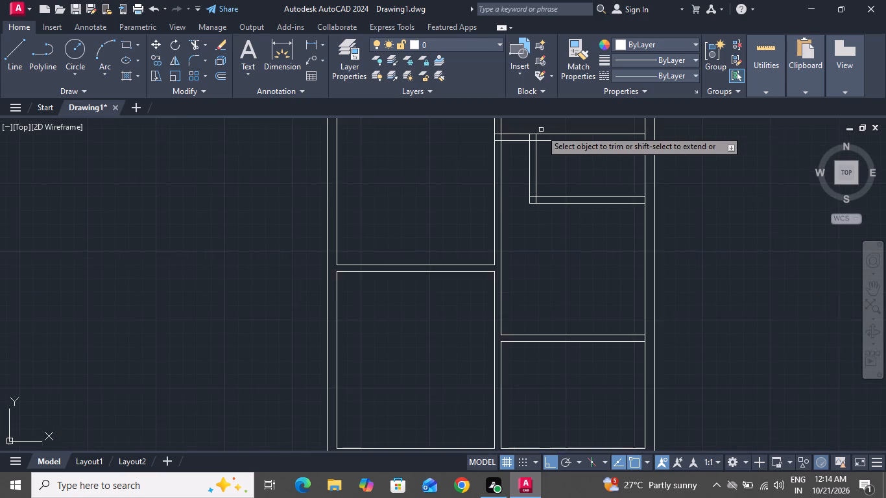
pyautogui.keyDown('ctrl'); pyautogui.scroll(5, 541, 130); pyautogui.keyUp('ctrl')
pyautogui.moveTo(508, 189); pyautogui.dragTo(445, 187)
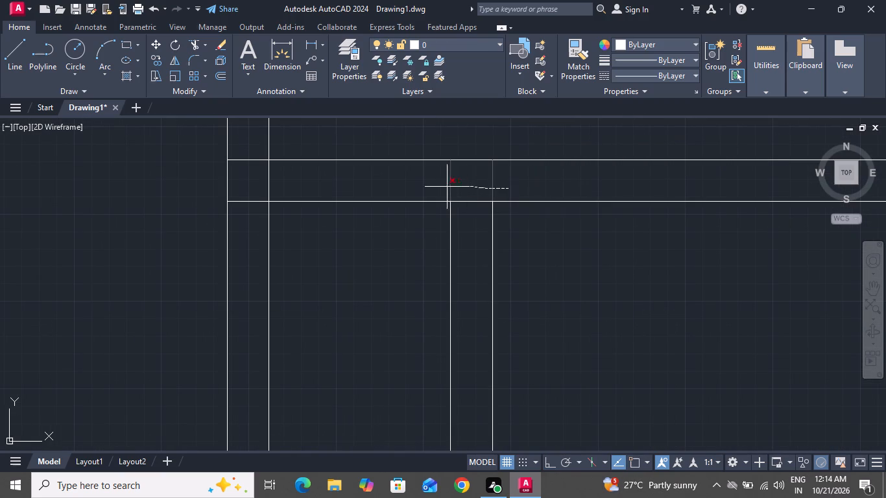
pyautogui.moveTo(445, 187); pyautogui.dragTo(441, 187)
pyautogui.click(441, 187)
pyautogui.click(246, 179)
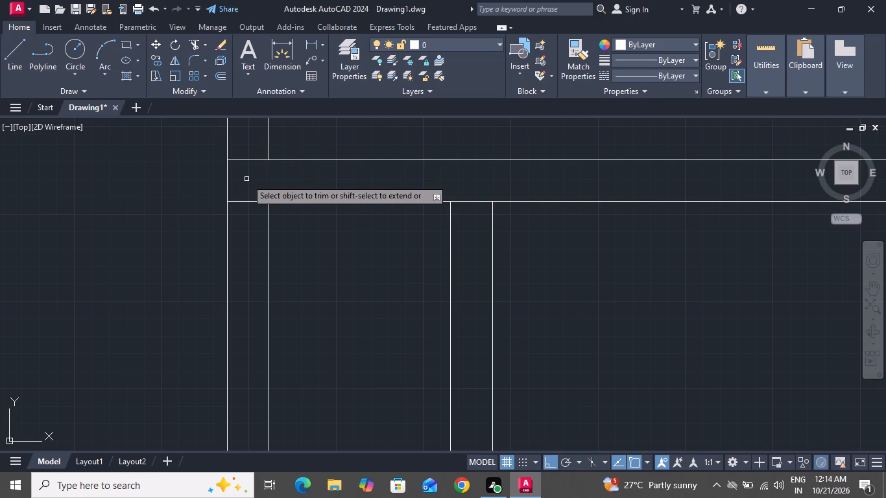
pyautogui.moveTo(246, 179); pyautogui.dragTo(250, 150)
pyautogui.moveTo(250, 150); pyautogui.dragTo(249, 188)
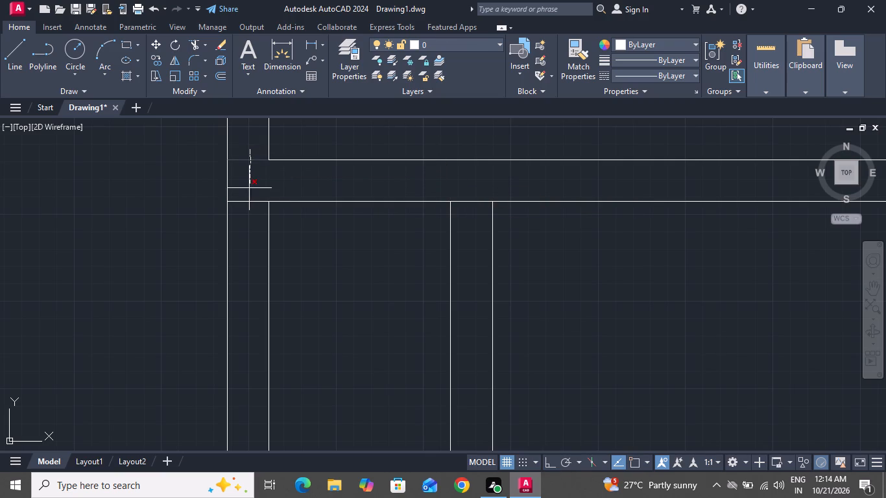
pyautogui.moveTo(249, 188); pyautogui.dragTo(249, 228)
pyautogui.click(249, 228)
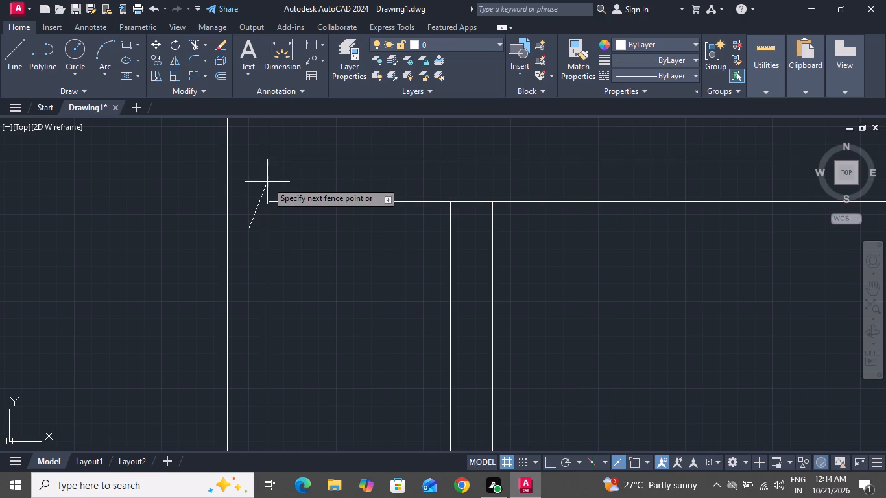
pyautogui.click(267, 182)
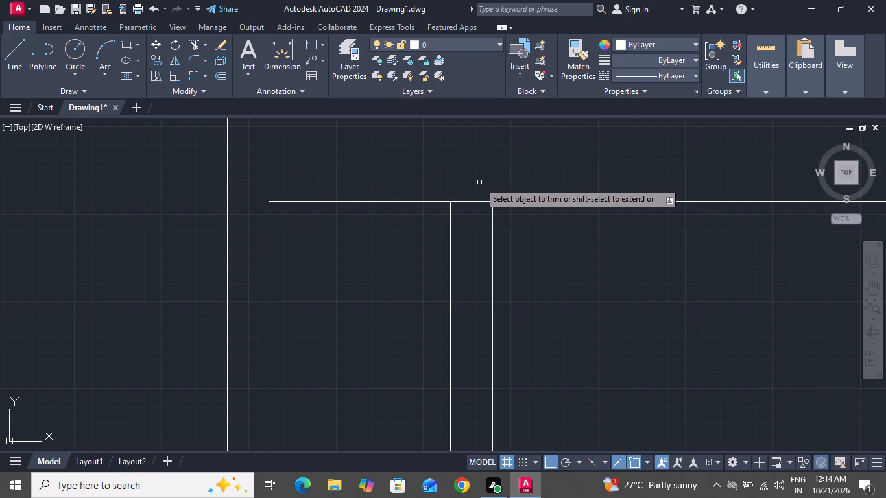
# Trim that horizontal partition's lower line between the two lines of the short vertical partition below it to open the T-junction.
pyautogui.moveTo(479, 182); pyautogui.dragTo(475, 219)
pyautogui.click(475, 219)
pyautogui.keyDown('ctrl'); pyautogui.scroll(-1, 475, 219); pyautogui.keyUp('ctrl')
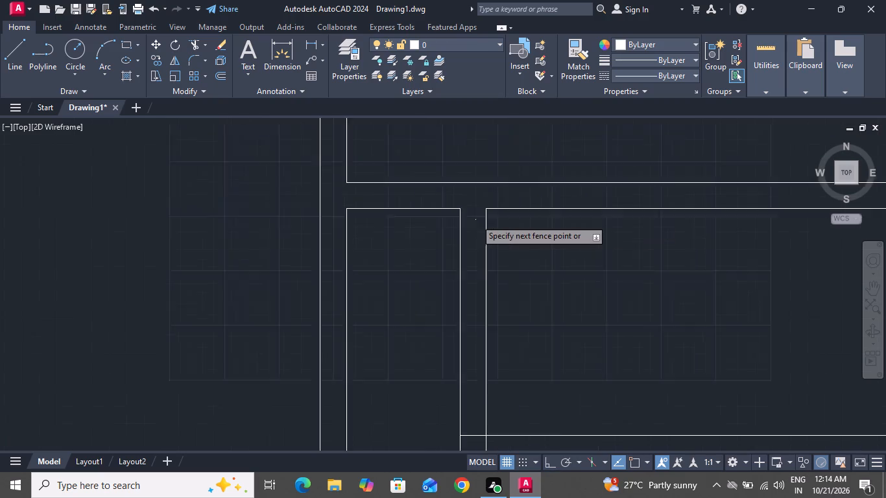
pyautogui.keyDown('ctrl'); pyautogui.scroll(-2, 475, 219); pyautogui.keyUp('ctrl')
pyautogui.click(475, 219)
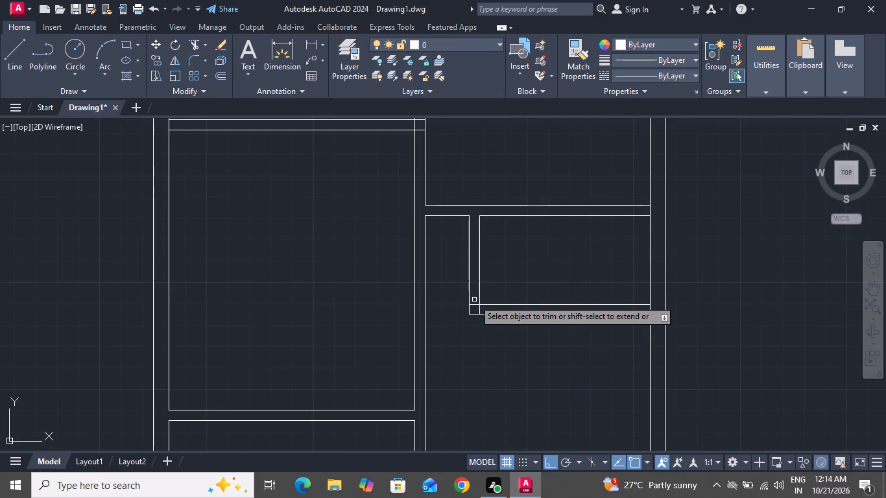
# Trim the overlapping line ends at the bottom left corner of the middle right-hand small room's partitions.
pyautogui.keyDown('ctrl'); pyautogui.scroll(2, 474, 300); pyautogui.keyUp('ctrl')
pyautogui.moveTo(472, 313); pyautogui.dragTo(478, 316)
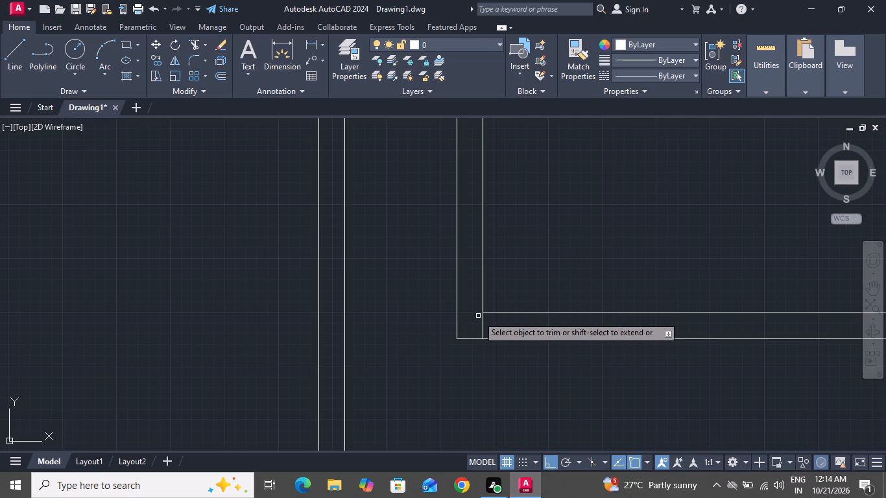
pyautogui.moveTo(478, 316); pyautogui.dragTo(483, 317)
pyautogui.click(483, 317)
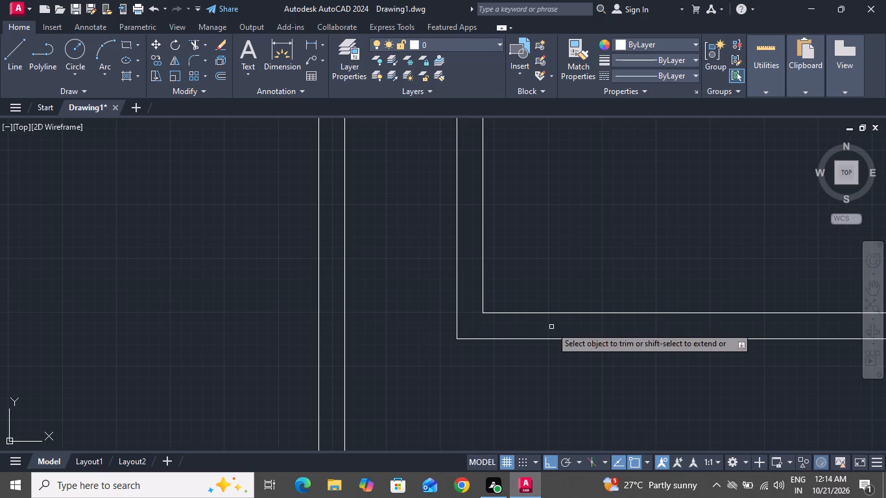
# Trim the right outer wall's inner line where the small room's upper and lower horizontal partitions meet it.
pyautogui.keyDown('ctrl'); pyautogui.scroll(-3, 551, 327); pyautogui.keyUp('ctrl')
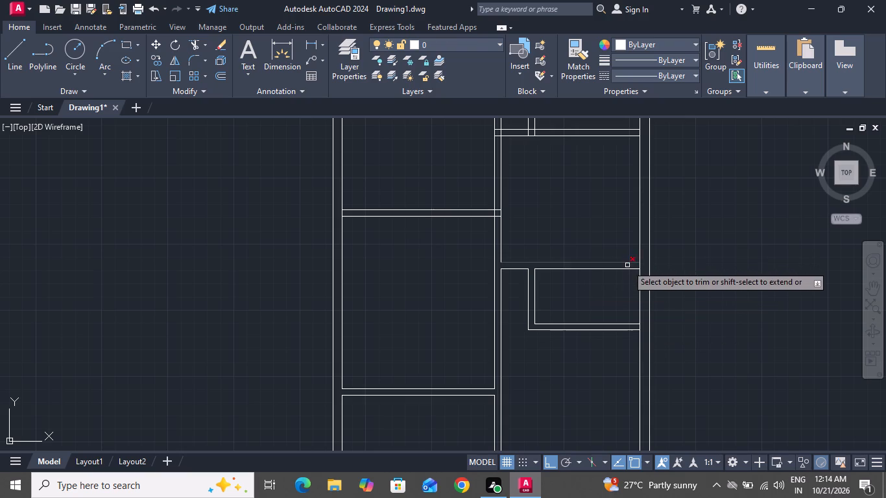
pyautogui.keyDown('ctrl'); pyautogui.scroll(2, 657, 266); pyautogui.keyUp('ctrl')
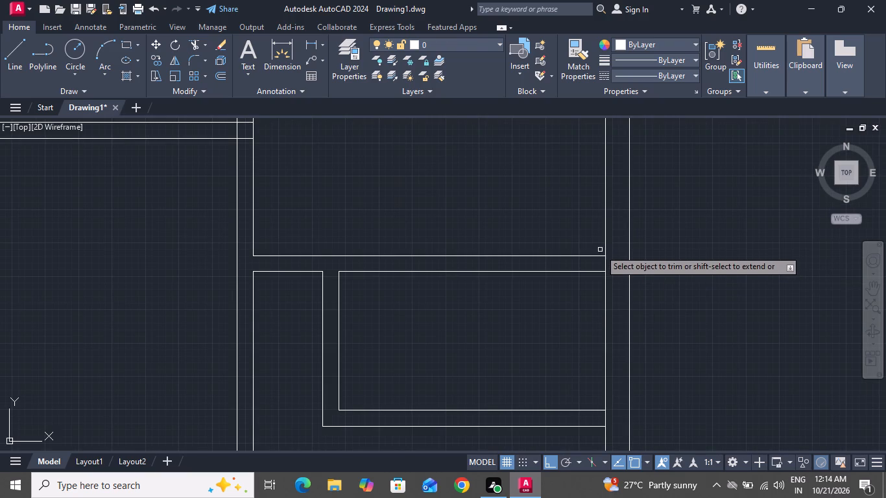
pyautogui.click(605, 263)
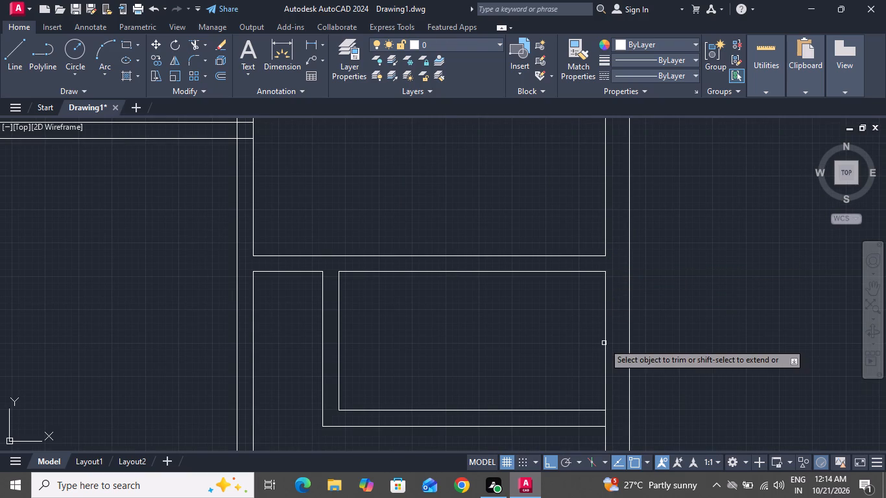
pyautogui.click(604, 416)
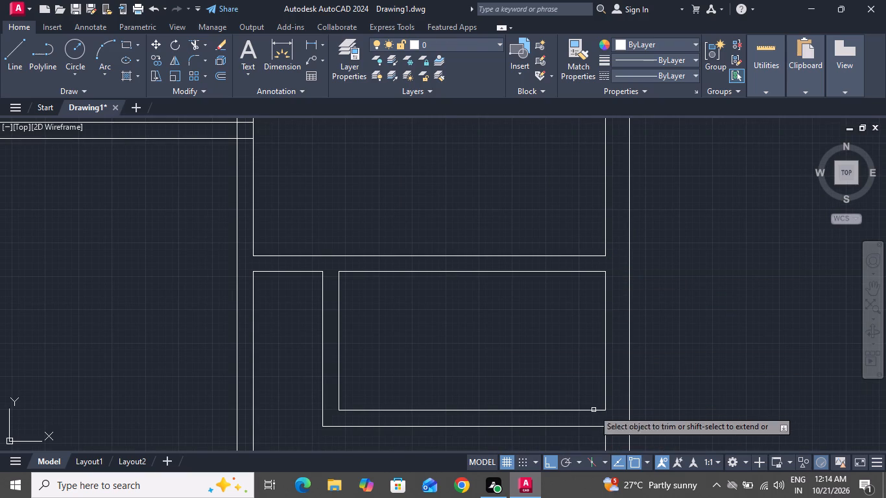
# Trim the overlapping lines where the upper left-hand horizontal partition meets the central vertical partition, leaving an open T-junction.
pyautogui.keyDown('ctrl'); pyautogui.scroll(-1, 422, 318); pyautogui.keyUp('ctrl')
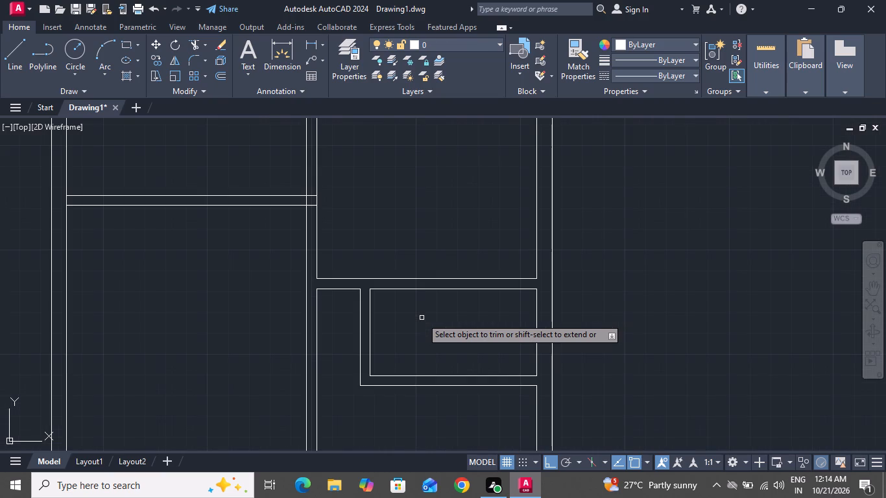
pyautogui.keyDown('ctrl'); pyautogui.scroll(-1, 422, 318); pyautogui.keyUp('ctrl')
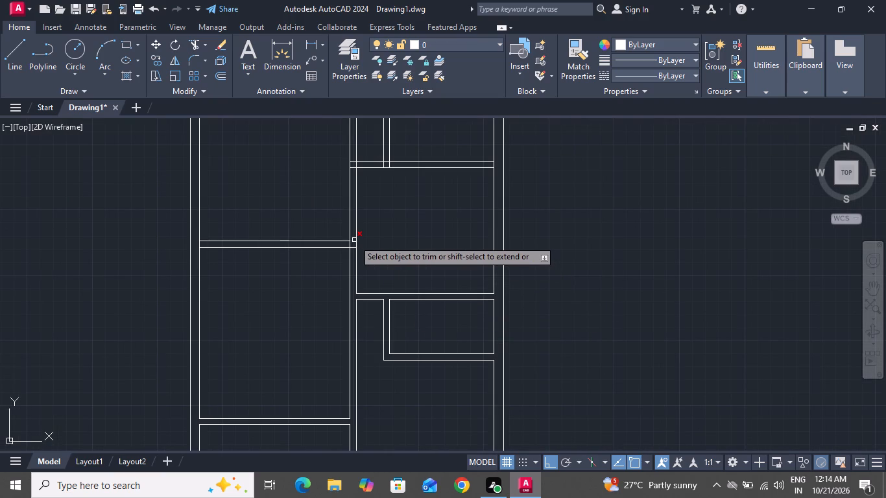
pyautogui.doubleClick(354, 240)
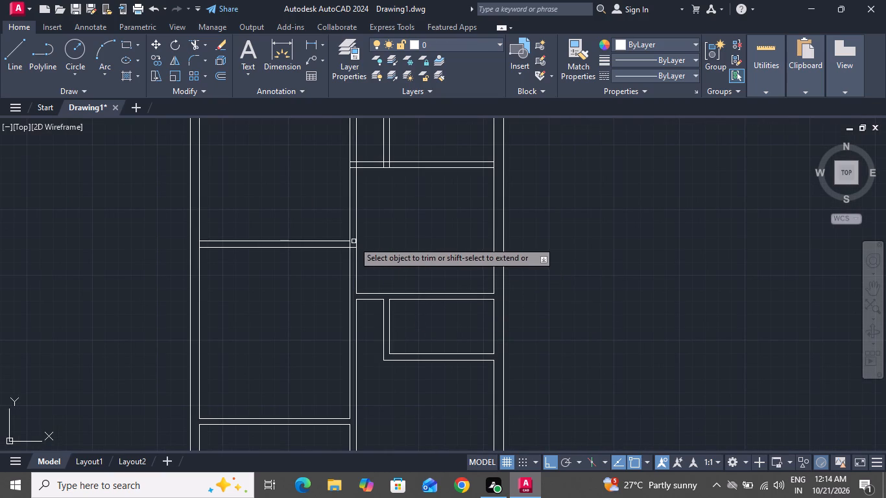
pyautogui.click(353, 248)
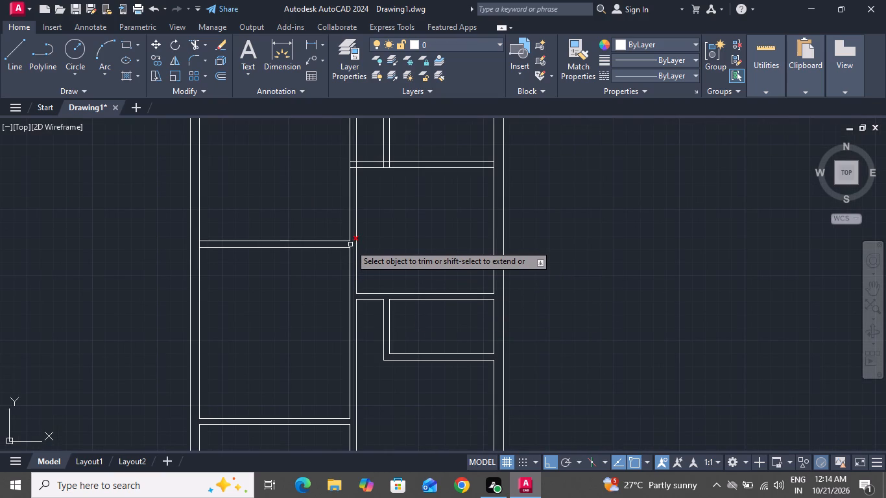
pyautogui.doubleClick(350, 244)
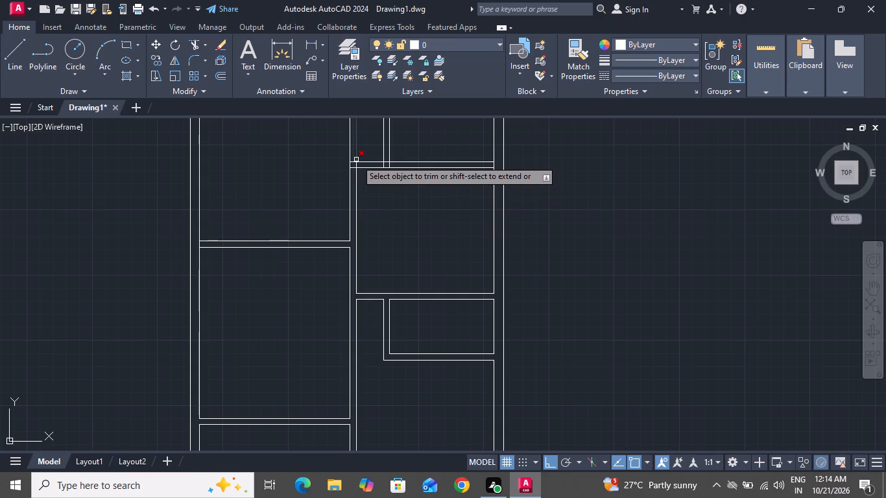
# Trim the overlapping lines where the uppermost right-hand horizontal partition meets the central vertical partition.
pyautogui.keyDown('ctrl'); pyautogui.scroll(2, 356, 160); pyautogui.keyUp('ctrl')
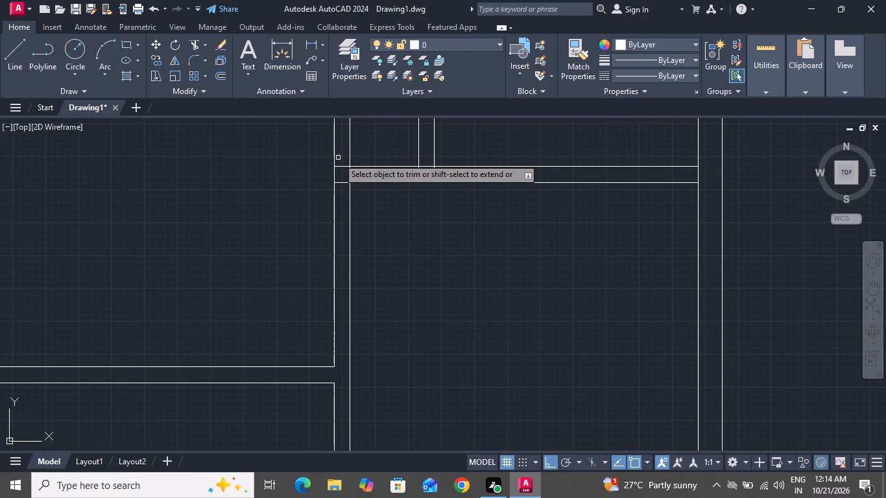
pyautogui.moveTo(340, 157); pyautogui.dragTo(337, 185)
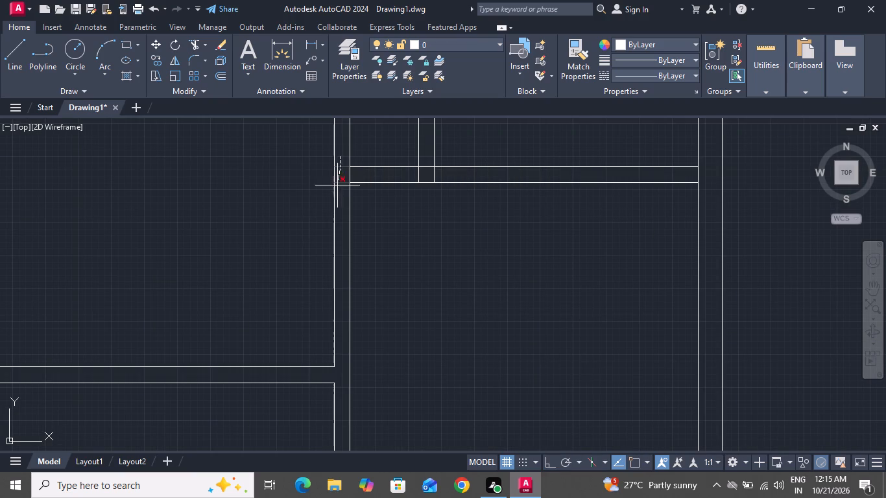
pyautogui.moveTo(337, 185); pyautogui.dragTo(341, 192)
pyautogui.moveTo(341, 192); pyautogui.dragTo(360, 178)
pyautogui.click(360, 178)
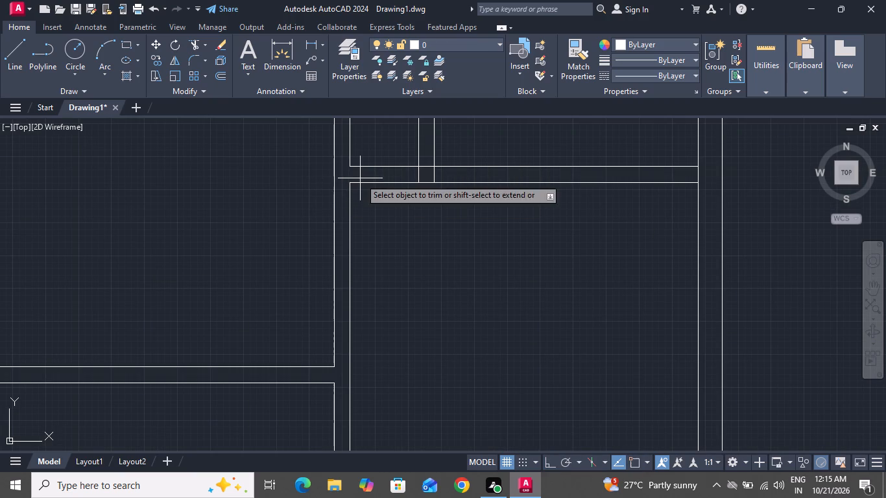
# Trim the overlapping lines where the upper short vertical partition meets the uppermost right-hand horizontal partition, leaving an open T-junction.
pyautogui.click(453, 176)
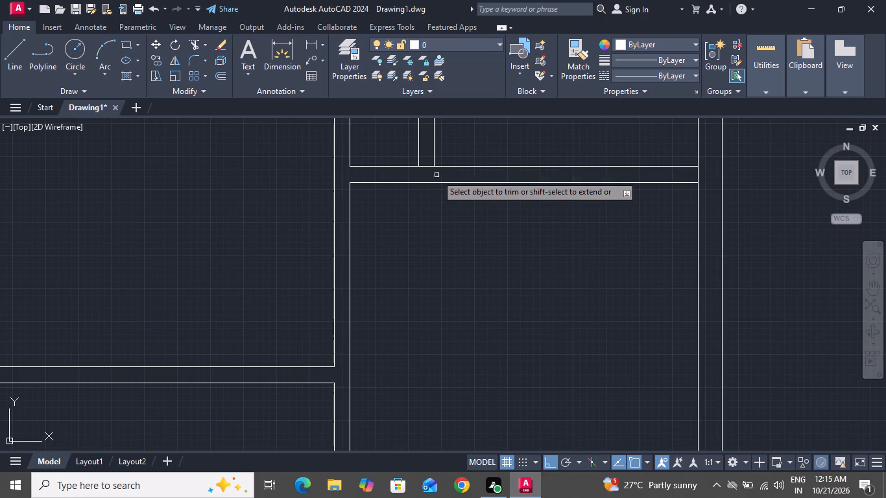
pyautogui.moveTo(429, 174); pyautogui.dragTo(429, 159)
pyautogui.click(429, 159)
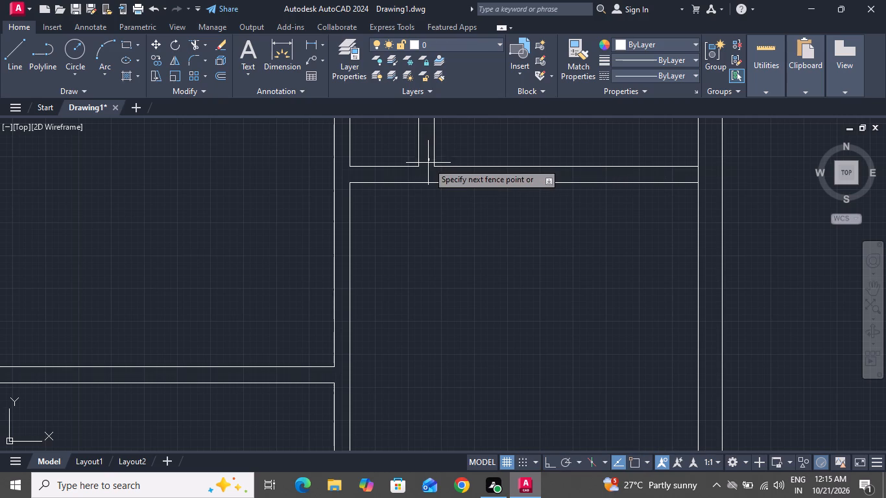
# Trim the right outer wall's inner line where the uppermost right-hand horizontal partition meets it.
pyautogui.click(428, 170)
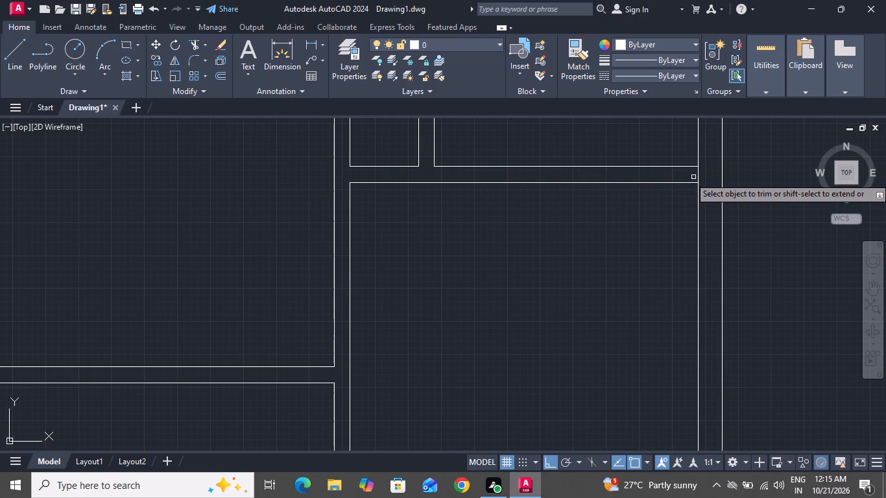
pyautogui.click(699, 176)
pyautogui.keyDown('ctrl'); pyautogui.scroll(-1, 599, 193); pyautogui.keyUp('ctrl')
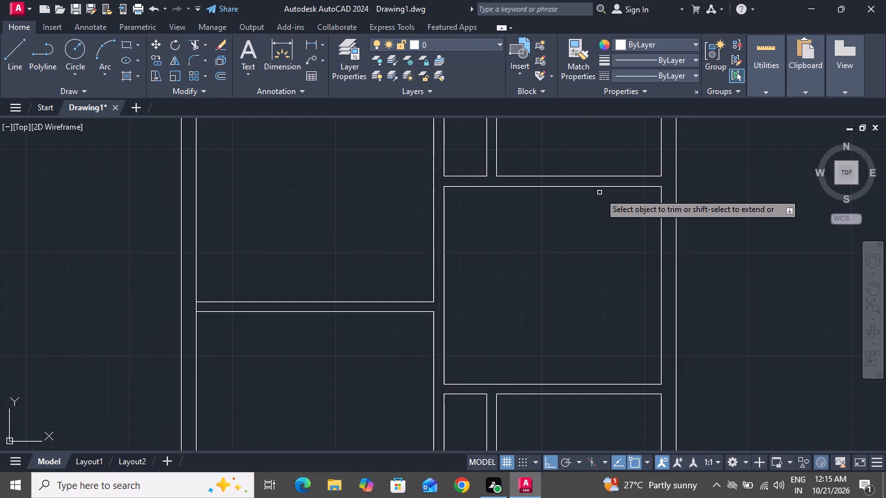
# Trim the left outer wall's inner line where the upper left-hand horizontal partition meets it.
pyautogui.keyDown('ctrl'); pyautogui.scroll(-2, 599, 193); pyautogui.keyUp('ctrl')
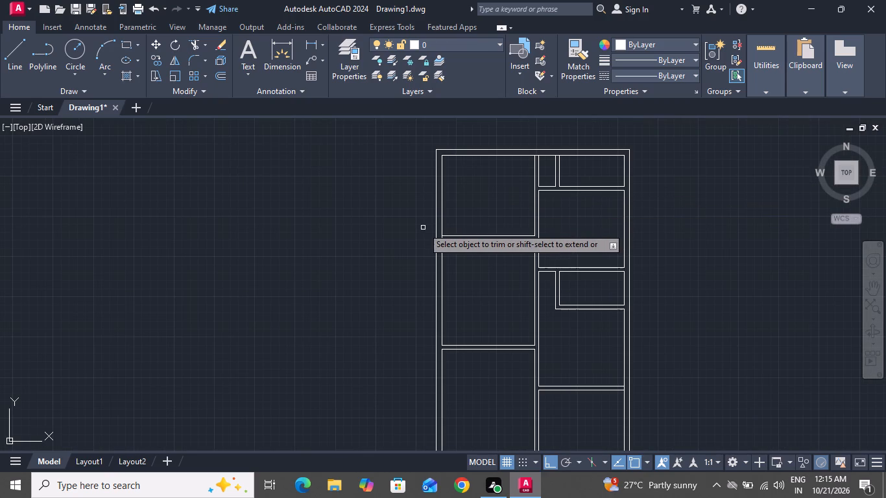
pyautogui.keyDown('ctrl'); pyautogui.scroll(5, 423, 228); pyautogui.keyUp('ctrl')
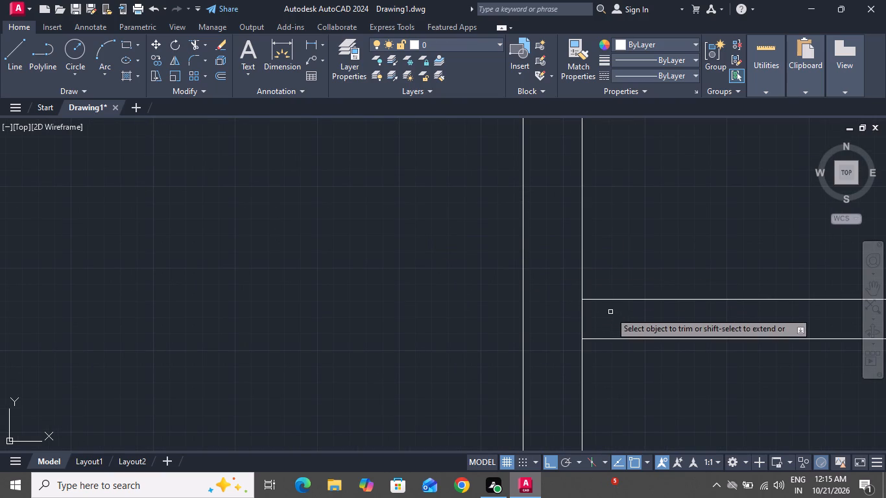
pyautogui.moveTo(610, 312); pyautogui.dragTo(568, 320)
pyautogui.click(568, 320)
pyautogui.keyDown('ctrl'); pyautogui.scroll(-4, 568, 320); pyautogui.keyUp('ctrl')
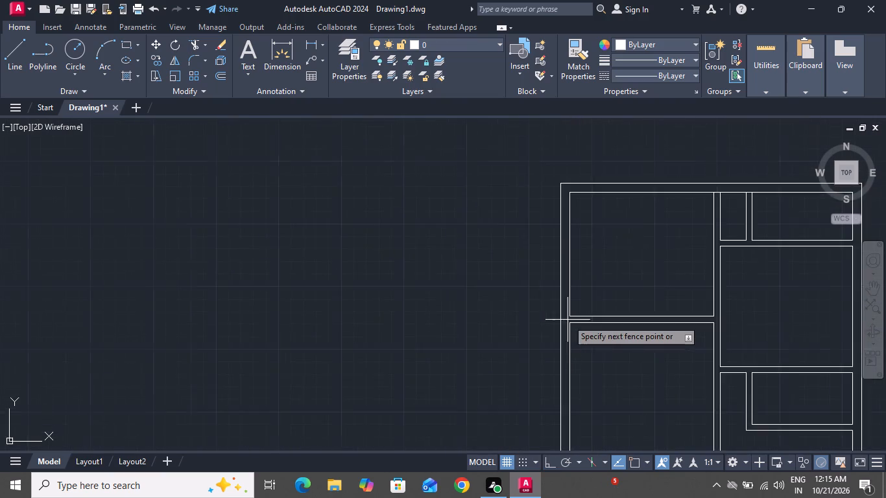
pyautogui.keyDown('ctrl'); pyautogui.scroll(-1, 568, 320); pyautogui.keyUp('ctrl')
pyautogui.click(568, 320)
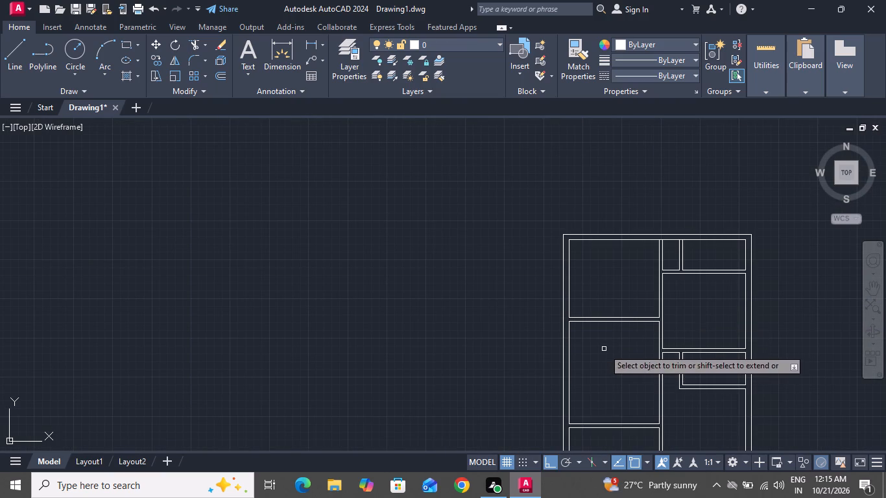
# Trim the top outer wall's inner line where the upper short vertical partition and the central vertical partition meet it.
pyautogui.keyDown('ctrl'); pyautogui.scroll(5, 677, 228); pyautogui.keyUp('ctrl')
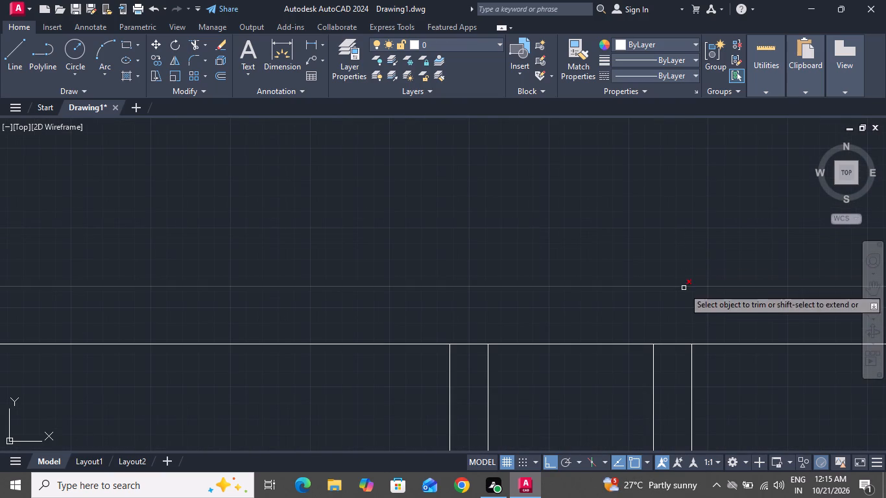
pyautogui.moveTo(673, 317); pyautogui.dragTo(675, 350)
pyautogui.click(675, 350)
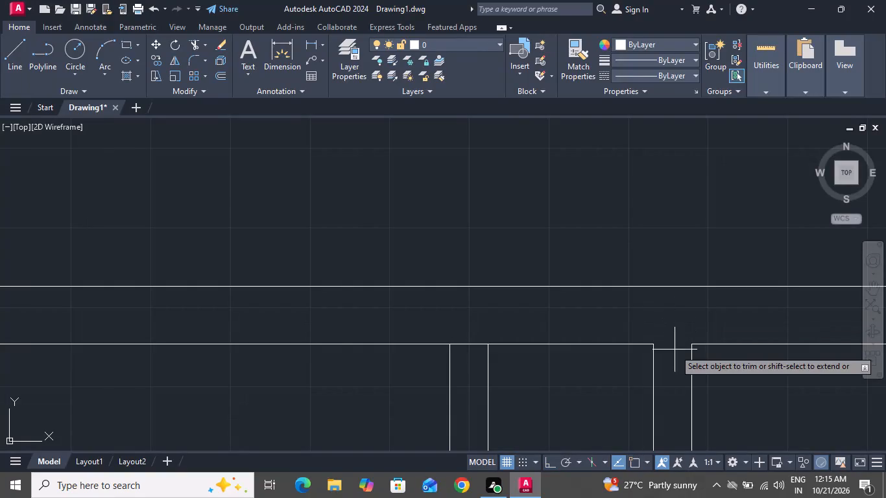
pyautogui.click(636, 316)
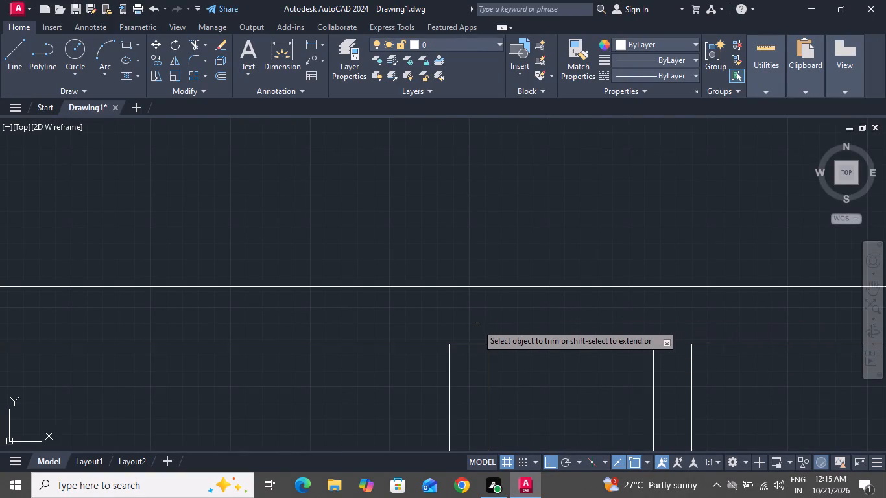
pyautogui.moveTo(477, 324); pyautogui.dragTo(476, 351)
pyautogui.click(476, 351)
pyautogui.click(483, 337)
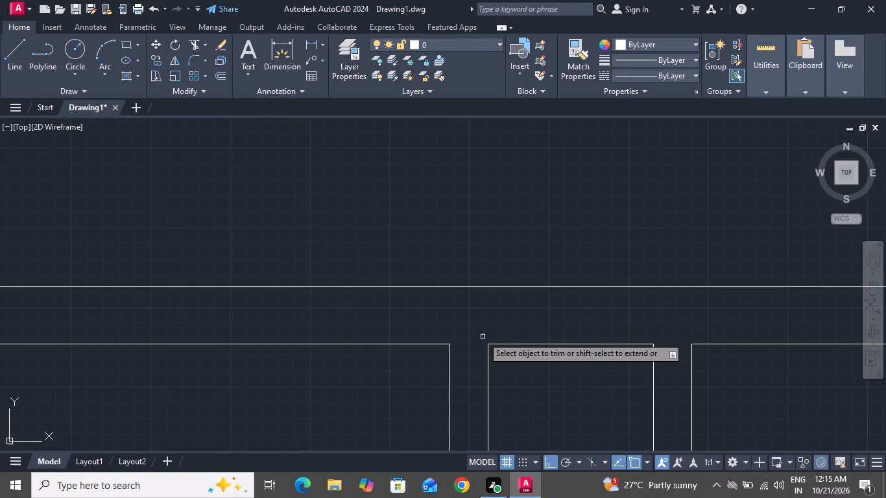
pyautogui.keyDown('ctrl'); pyautogui.scroll(-3, 553, 302); pyautogui.keyUp('ctrl')
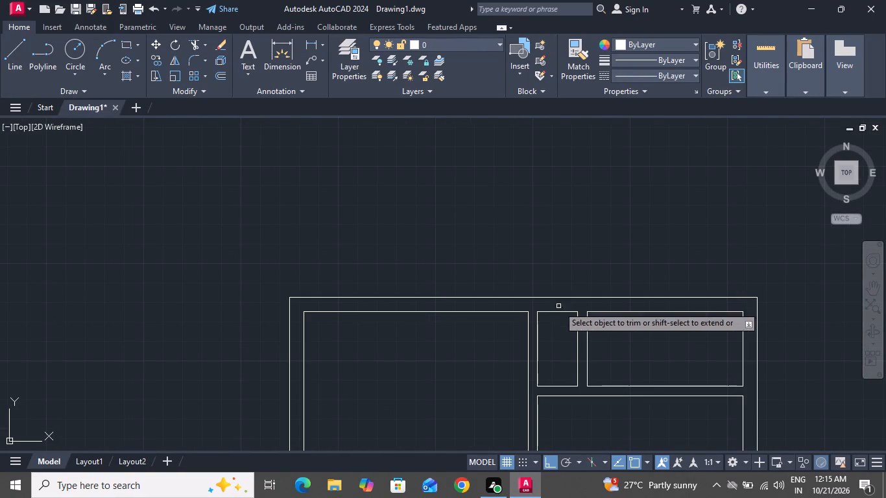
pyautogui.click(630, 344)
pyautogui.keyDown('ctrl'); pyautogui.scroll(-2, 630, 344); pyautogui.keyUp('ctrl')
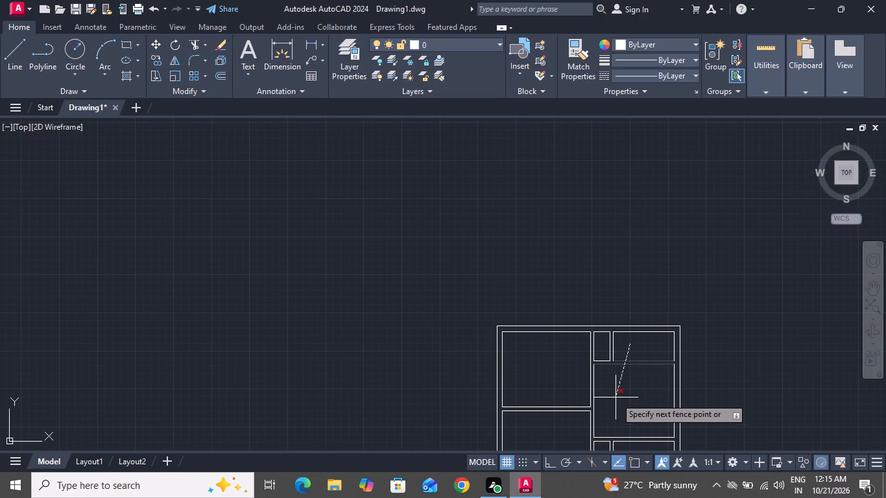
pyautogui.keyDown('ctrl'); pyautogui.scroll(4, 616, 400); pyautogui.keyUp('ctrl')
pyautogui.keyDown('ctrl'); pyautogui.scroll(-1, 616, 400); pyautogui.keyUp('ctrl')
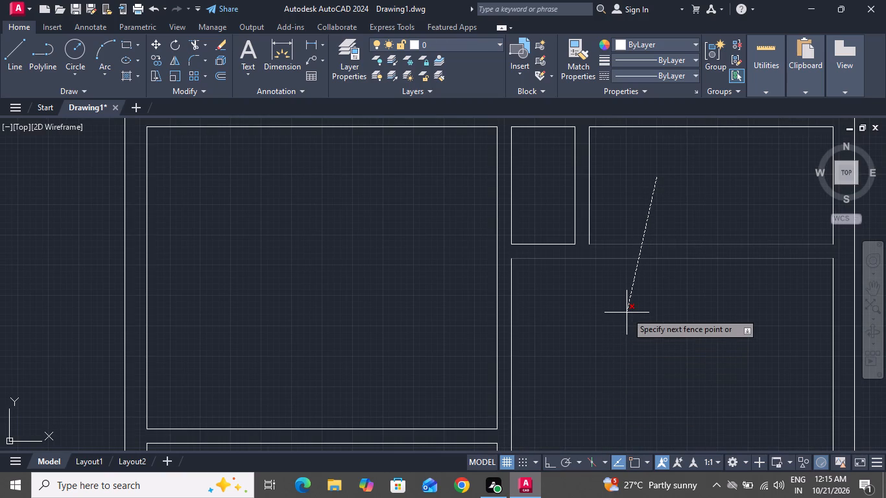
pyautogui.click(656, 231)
# Trim the right outer wall's inner line where the lowest right-hand horizontal partition meets it, and end the Trim command.
pyautogui.scroll(-2, 657, 220)
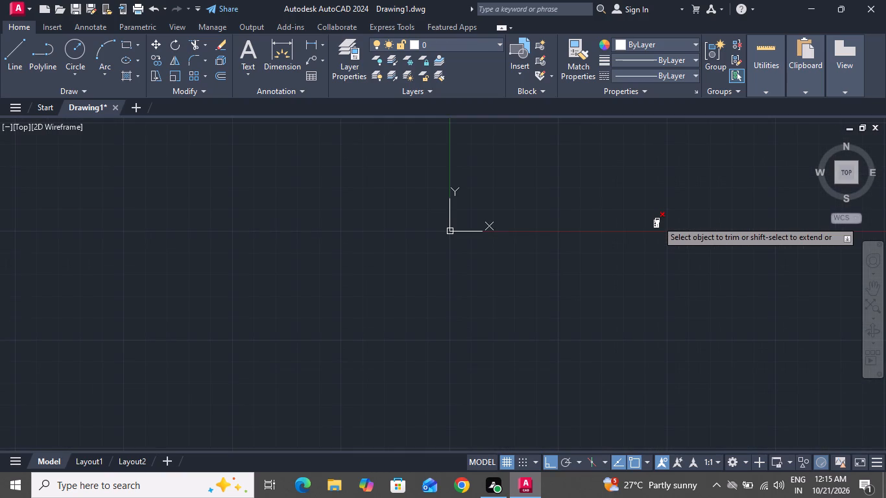
pyautogui.keyDown('ctrl'); pyautogui.scroll(6, 657, 220); pyautogui.keyUp('ctrl')
pyautogui.keyDown('ctrl'); pyautogui.scroll(1, 569, 322); pyautogui.keyUp('ctrl')
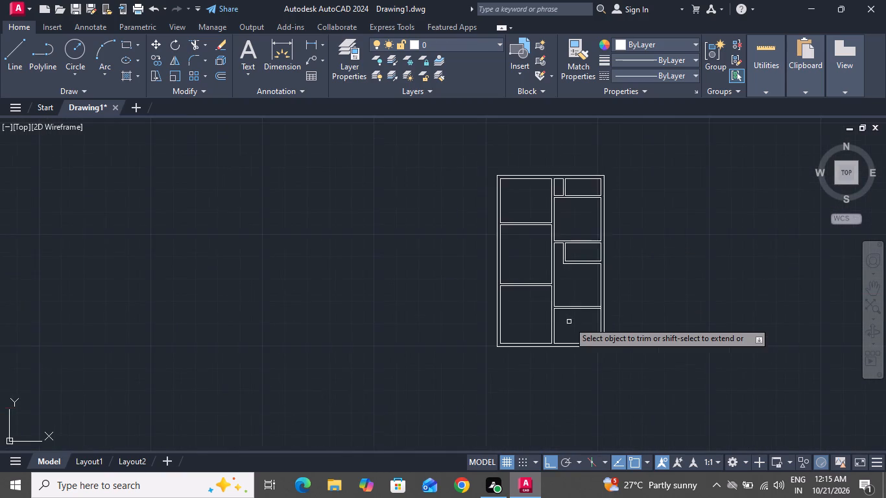
pyautogui.keyDown('ctrl'); pyautogui.scroll(1, 569, 322); pyautogui.keyUp('ctrl')
pyautogui.keyDown('ctrl'); pyautogui.scroll(-1, 569, 322); pyautogui.keyUp('ctrl')
pyautogui.keyDown('ctrl'); pyautogui.scroll(3, 569, 322); pyautogui.keyUp('ctrl')
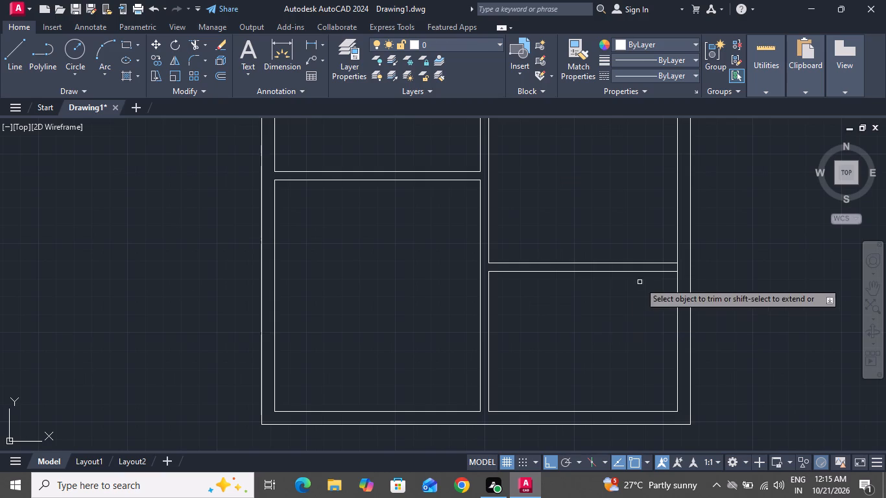
pyautogui.keyDown('ctrl'); pyautogui.scroll(3, 664, 253); pyautogui.keyUp('ctrl')
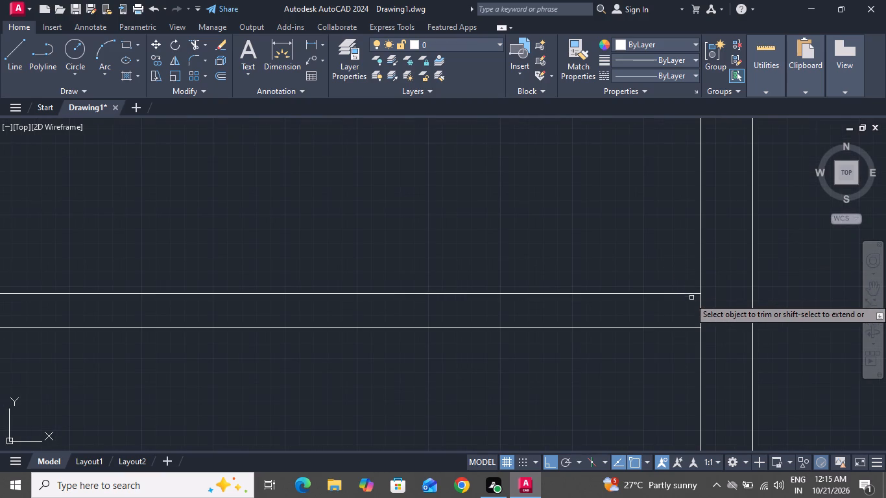
pyautogui.click(703, 308)
pyautogui.click(627, 296)
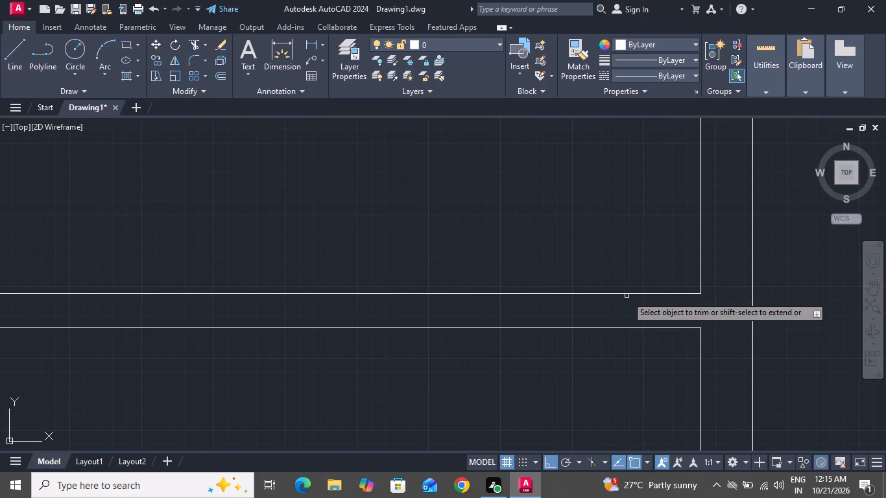
pyautogui.rightClick(627, 296)
pyautogui.rightClick(631, 281)
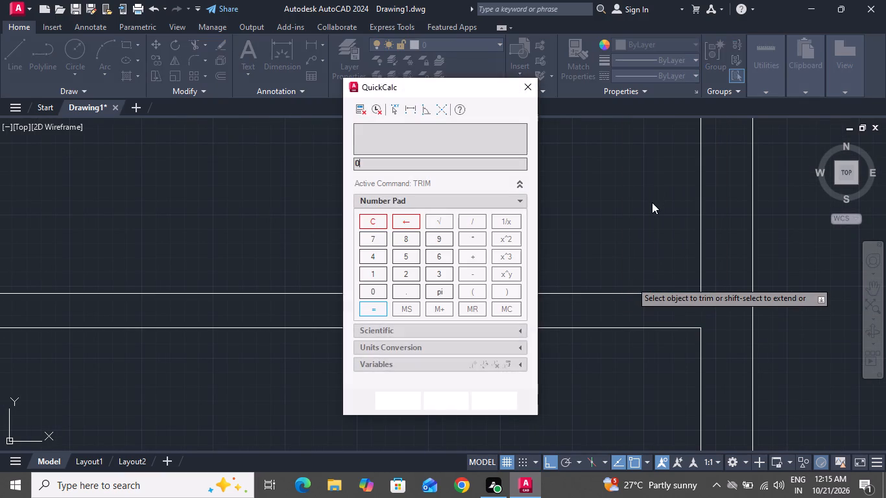
pyautogui.click(652, 202)
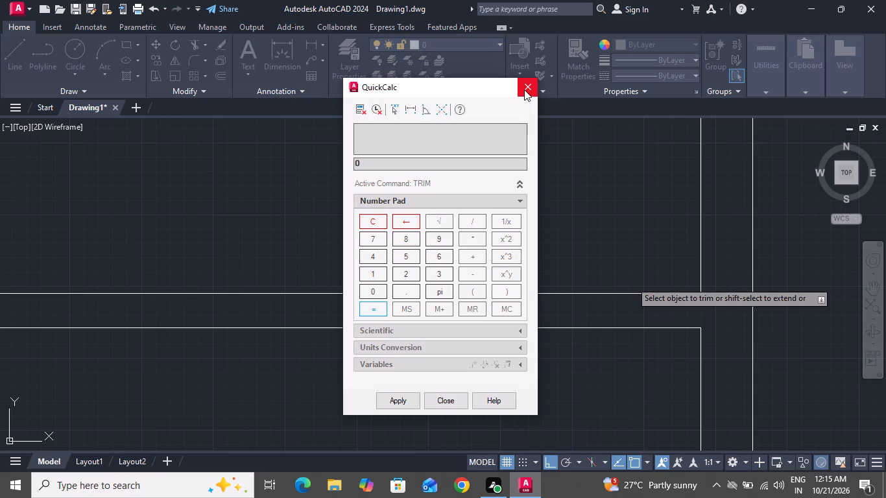
pyautogui.click(524, 89)
pyautogui.rightClick(518, 171)
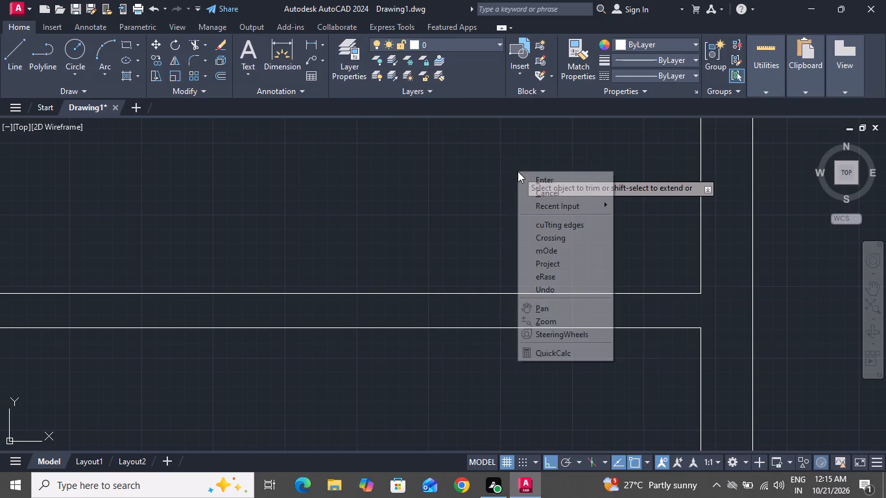
pyautogui.click(536, 195)
# Examine the whole floor plan for wall junctions that still need trimming.
pyautogui.keyDown('ctrl'); pyautogui.scroll(-2, 536, 195); pyautogui.keyUp('ctrl')
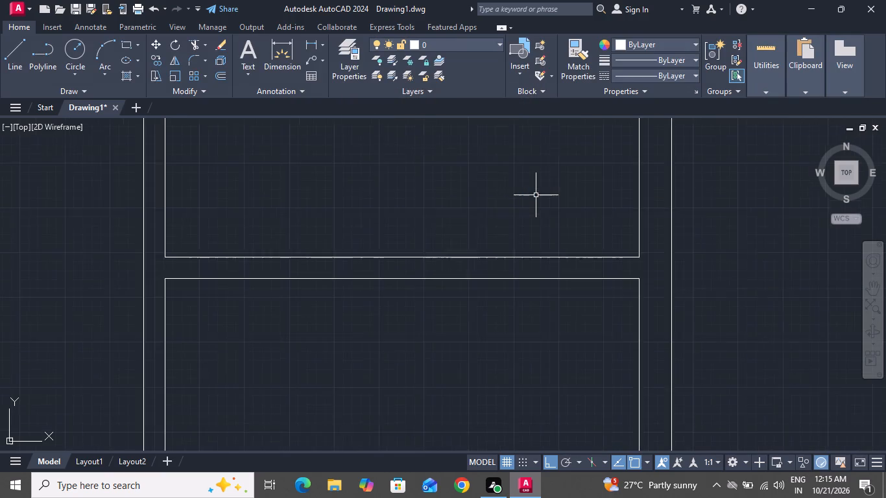
pyautogui.keyDown('ctrl'); pyautogui.scroll(-5, 536, 195); pyautogui.keyUp('ctrl')
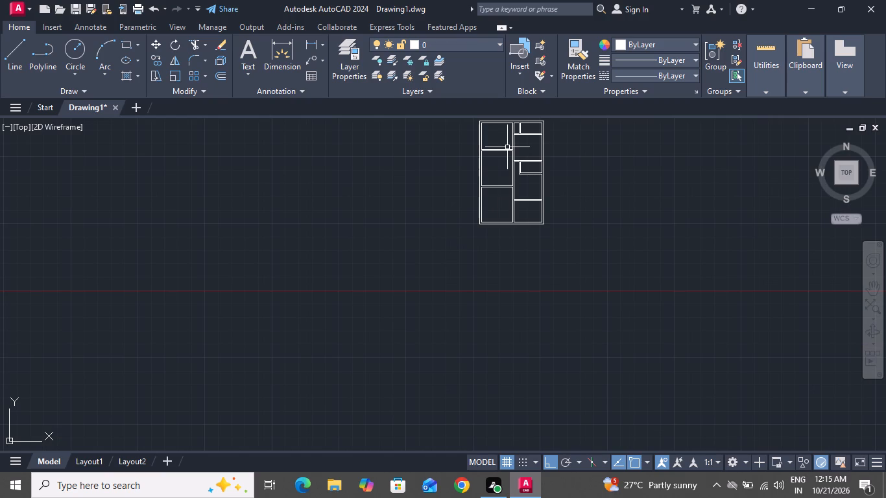
pyautogui.keyDown('ctrl'); pyautogui.scroll(3, 500, 143); pyautogui.keyUp('ctrl')
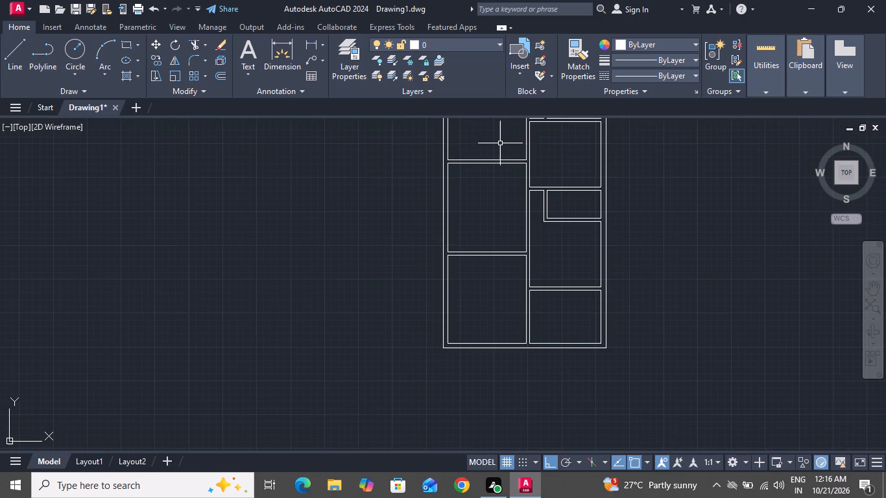
pyautogui.keyDown('ctrl'); pyautogui.scroll(4, 500, 143); pyautogui.keyUp('ctrl')
pyautogui.keyDown('ctrl'); pyautogui.scroll(-5, 500, 143); pyautogui.keyUp('ctrl')
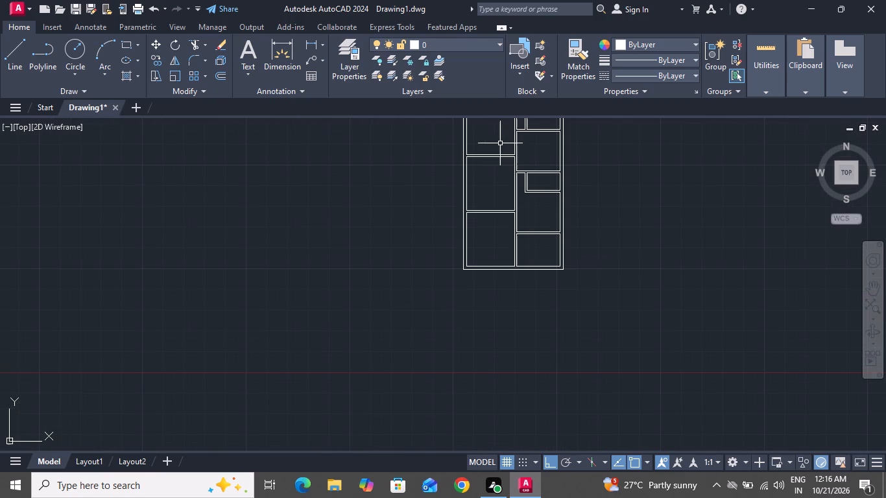
pyautogui.scroll(-1, 500, 143)
pyautogui.scroll(1, 500, 143)
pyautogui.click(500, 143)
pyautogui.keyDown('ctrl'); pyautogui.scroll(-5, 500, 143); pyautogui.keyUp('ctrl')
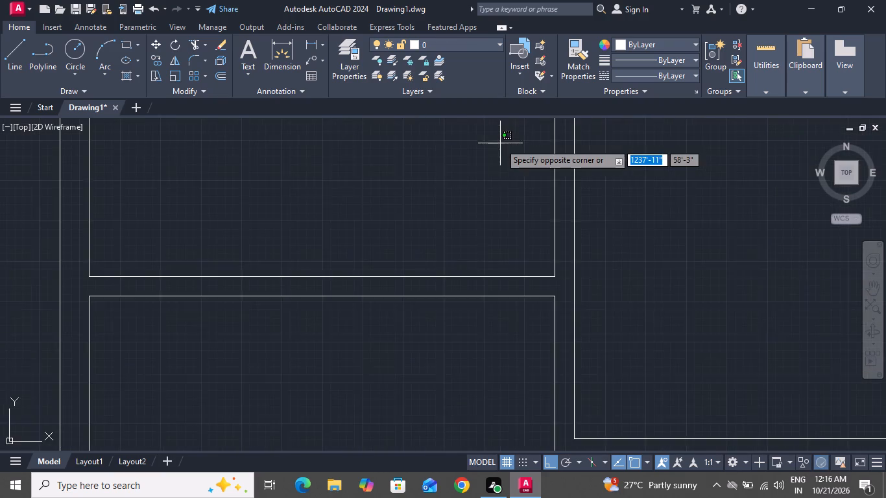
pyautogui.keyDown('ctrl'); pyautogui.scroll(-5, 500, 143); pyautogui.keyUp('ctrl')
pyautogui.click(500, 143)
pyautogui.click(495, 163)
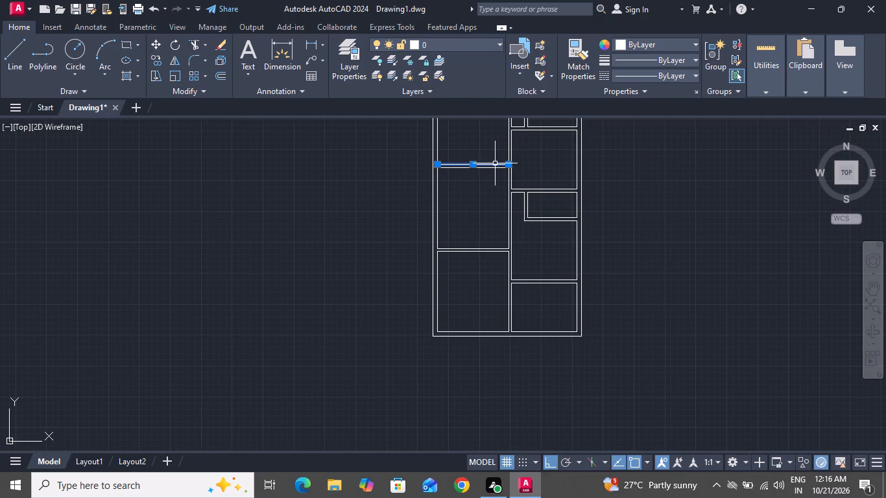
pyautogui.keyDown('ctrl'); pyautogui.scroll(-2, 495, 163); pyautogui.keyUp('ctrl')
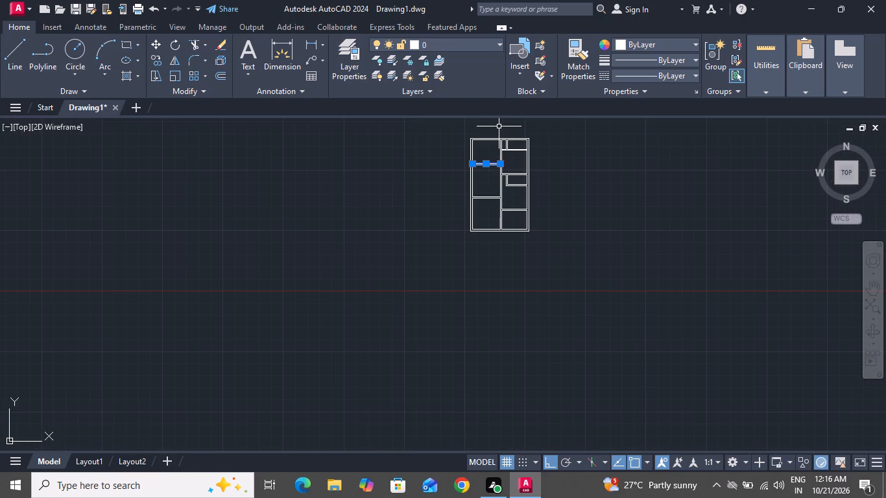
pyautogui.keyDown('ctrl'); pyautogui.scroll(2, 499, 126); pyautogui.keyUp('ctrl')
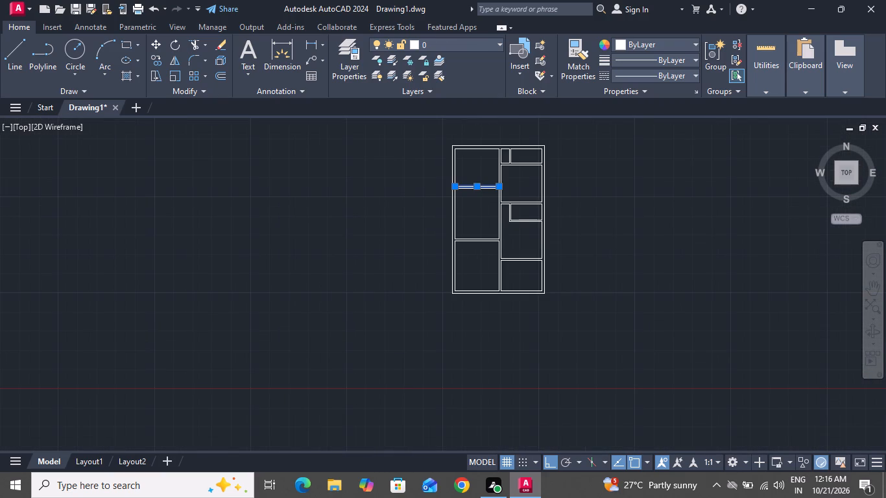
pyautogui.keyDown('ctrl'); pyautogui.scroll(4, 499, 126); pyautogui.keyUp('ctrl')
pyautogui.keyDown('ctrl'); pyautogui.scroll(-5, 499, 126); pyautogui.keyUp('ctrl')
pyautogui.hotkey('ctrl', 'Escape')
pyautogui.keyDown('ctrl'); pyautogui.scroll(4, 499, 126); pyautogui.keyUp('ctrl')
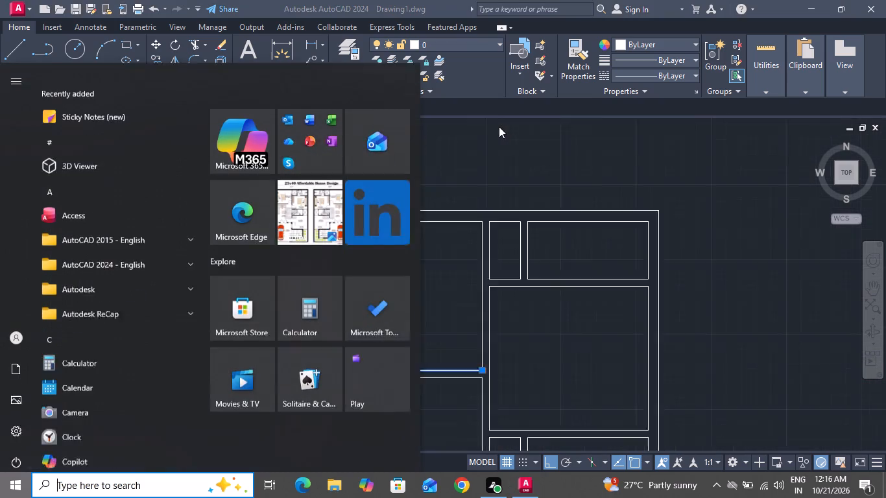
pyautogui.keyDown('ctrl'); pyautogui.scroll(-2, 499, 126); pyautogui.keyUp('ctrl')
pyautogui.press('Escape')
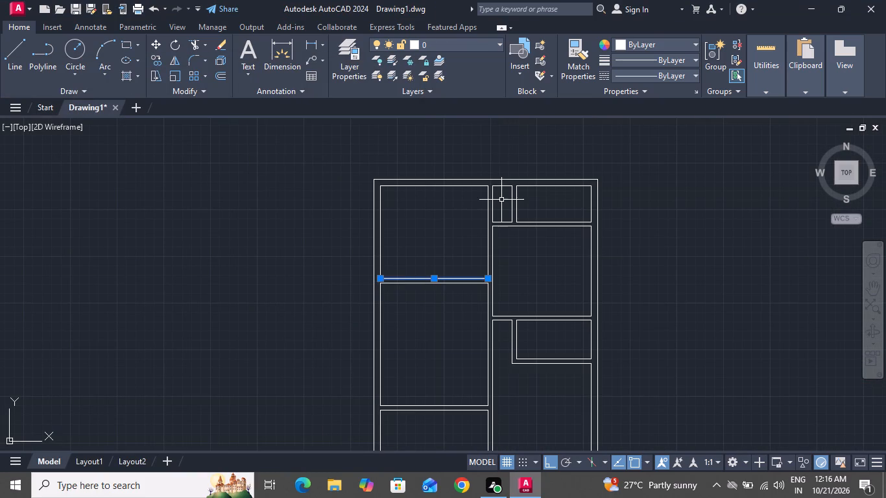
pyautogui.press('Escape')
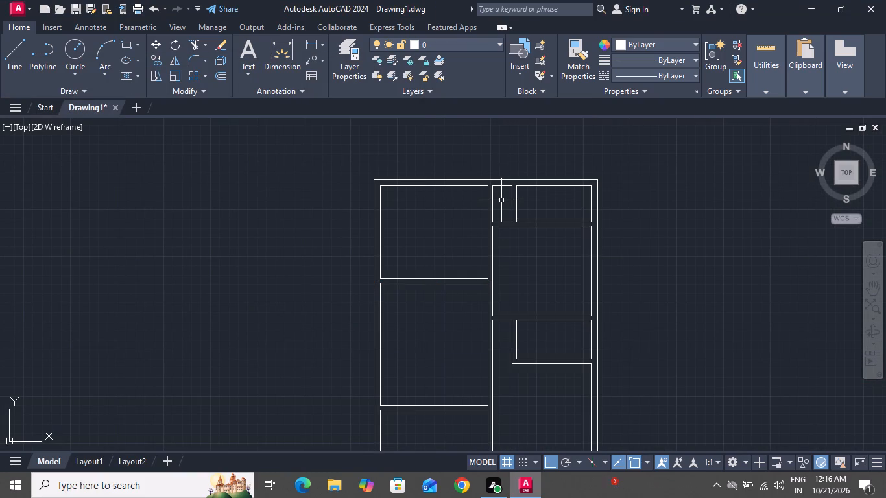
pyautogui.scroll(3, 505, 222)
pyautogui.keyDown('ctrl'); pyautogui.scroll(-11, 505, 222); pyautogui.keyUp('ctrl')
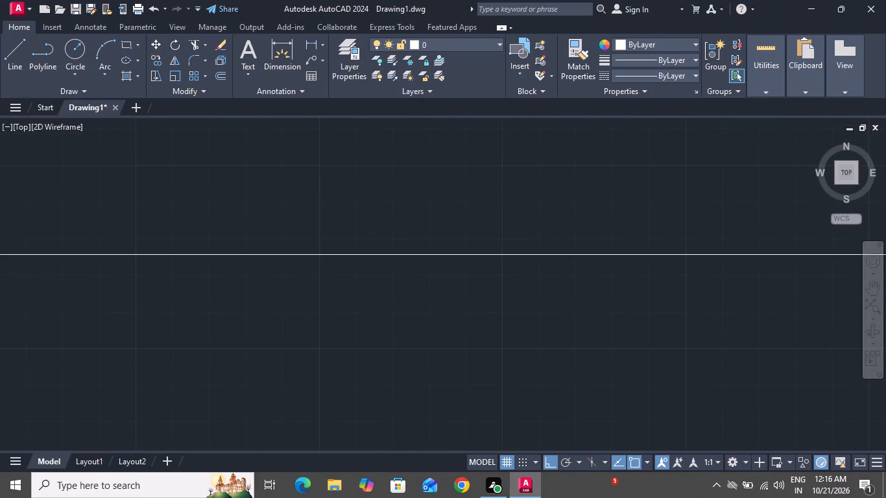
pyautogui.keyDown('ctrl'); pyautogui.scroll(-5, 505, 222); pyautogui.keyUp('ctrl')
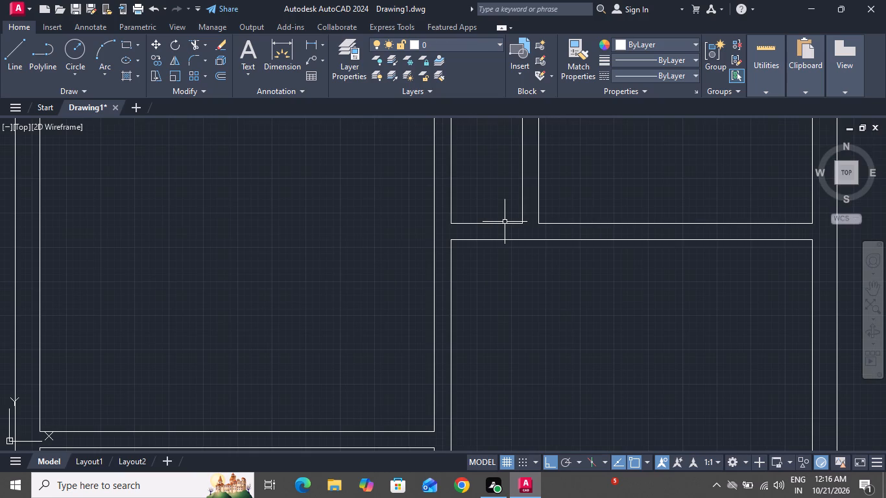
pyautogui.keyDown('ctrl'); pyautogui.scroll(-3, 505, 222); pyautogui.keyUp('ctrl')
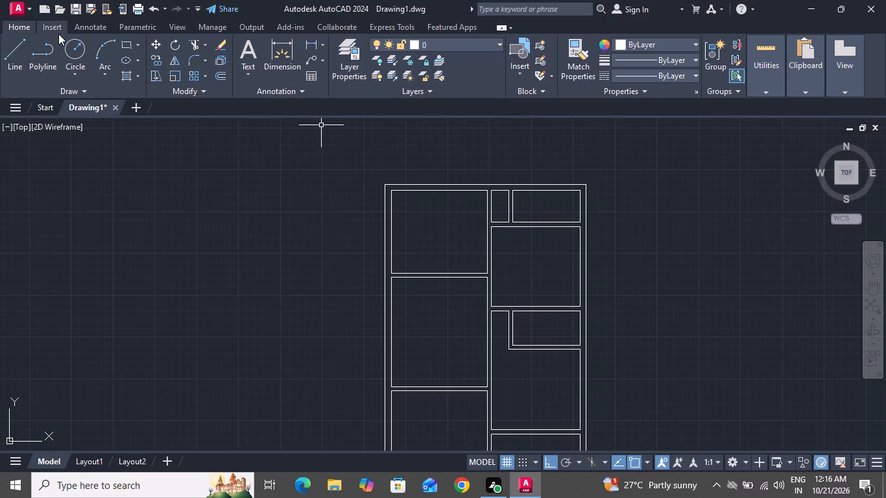
# Draw a 6" line closing the upper left-hand horizontal partition where it meets the central vertical wall.
pyautogui.click(8, 50)
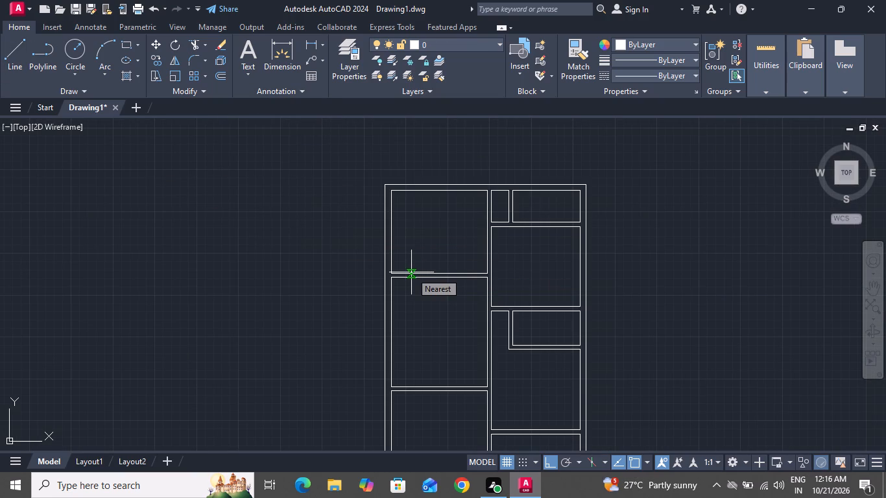
pyautogui.keyDown('ctrl'); pyautogui.scroll(2, 411, 272); pyautogui.keyUp('ctrl')
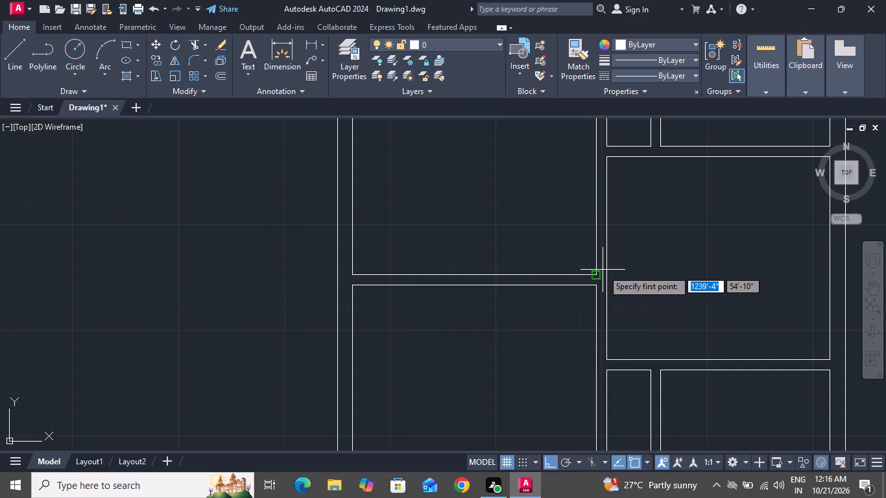
pyautogui.moveTo(593, 274); pyautogui.dragTo(591, 286)
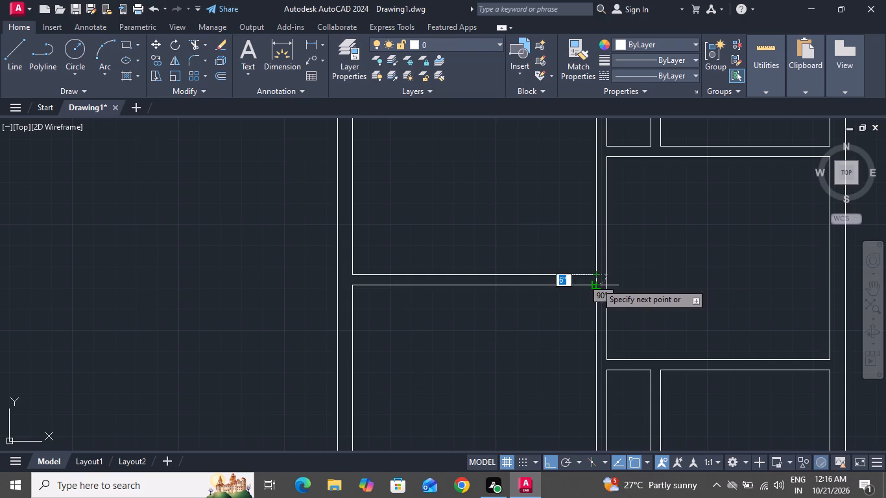
pyautogui.click(596, 283)
pyautogui.rightClick(596, 283)
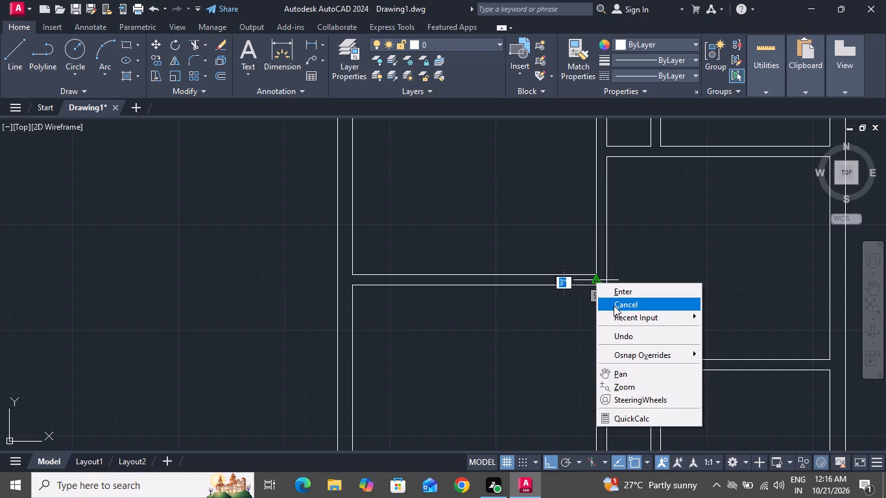
pyautogui.click(614, 305)
# Offset the partition's closing line 3" into the partition, away from the central wall, as the first door jamb.
pyautogui.write('o')
pyautogui.press('space')
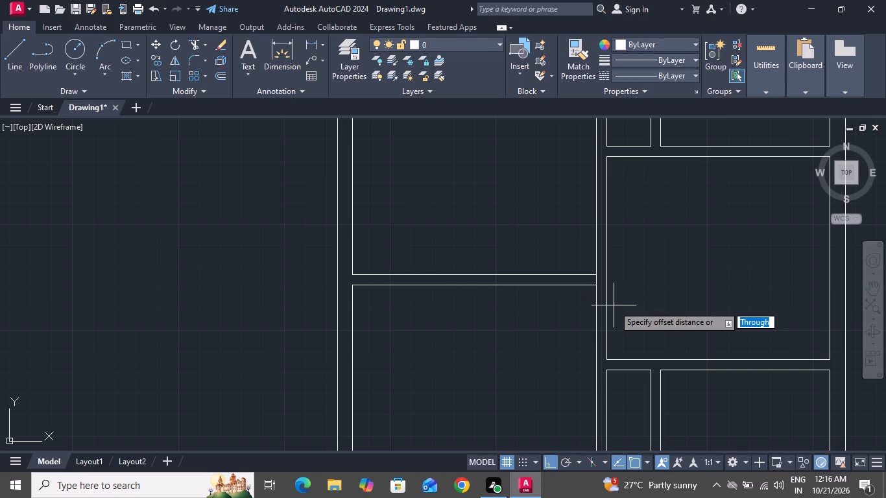
pyautogui.press('3')
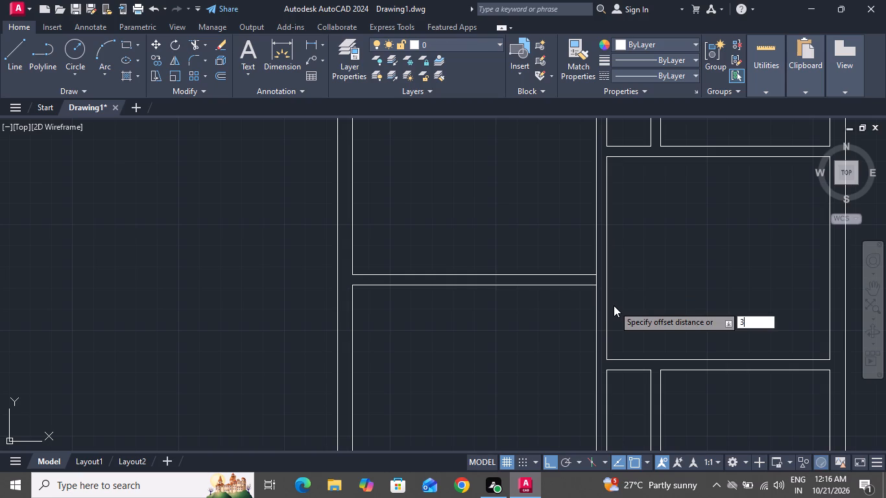
pyautogui.hotkey('shift', '"')
pyautogui.press('Return')
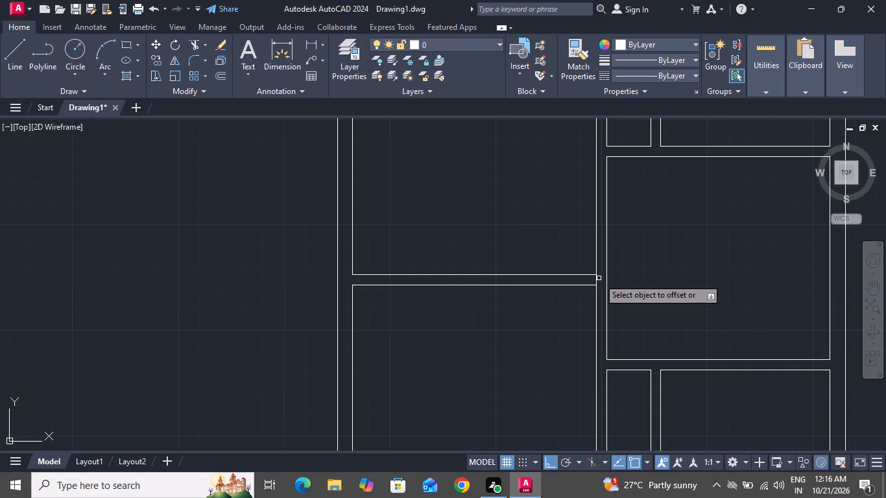
pyautogui.click(595, 280)
pyautogui.click(584, 281)
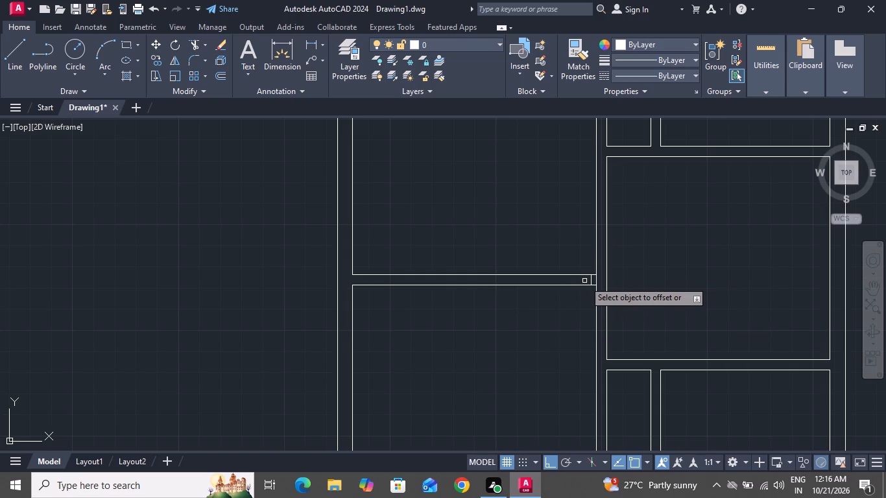
pyautogui.rightClick(584, 281)
pyautogui.click(597, 302)
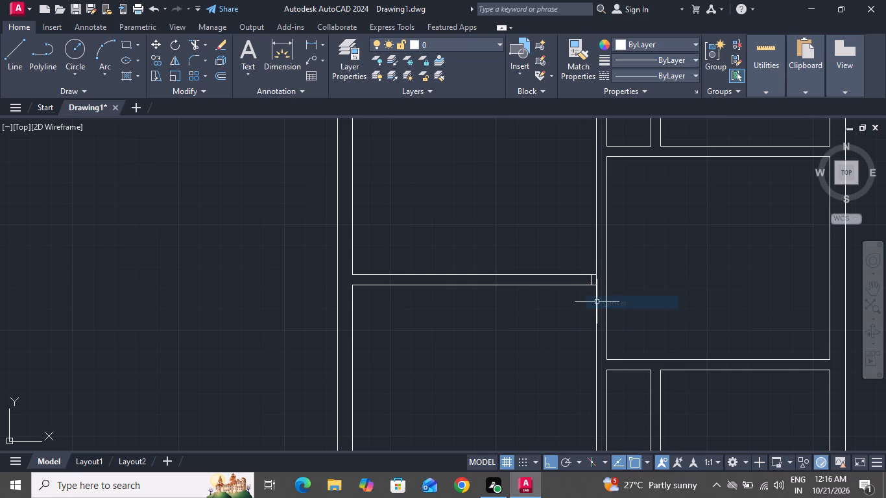
# Offset the first jamb line 3' along the partition, away from the central wall, to mark the door opening's far side.
pyautogui.write("o 3'")
pyautogui.press('Return')
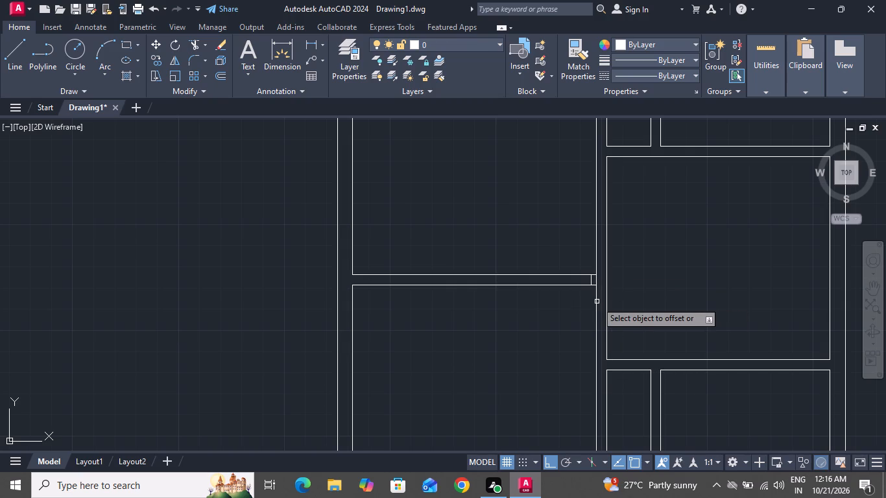
pyautogui.click(589, 283)
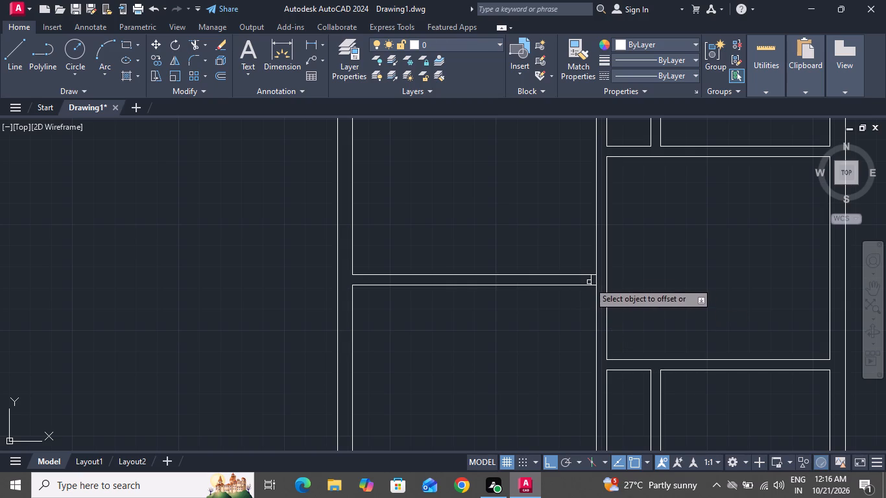
pyautogui.click(592, 279)
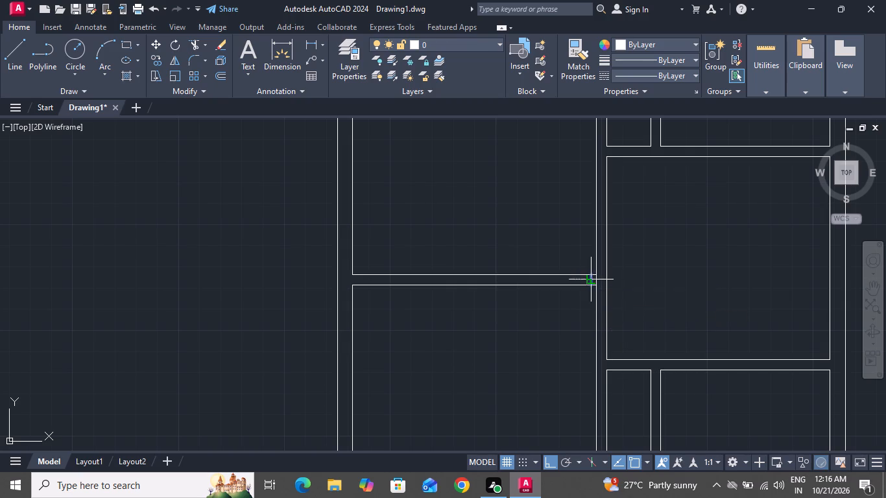
pyautogui.click(560, 282)
pyautogui.rightClick(560, 290)
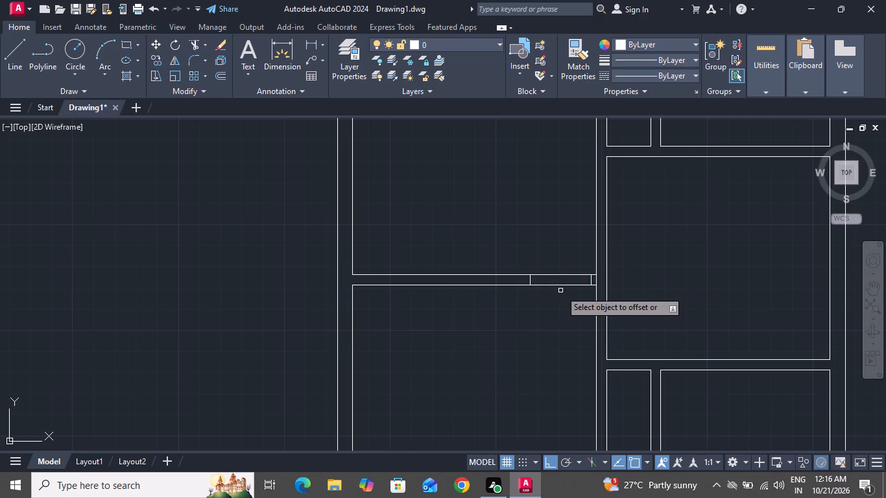
pyautogui.click(582, 316)
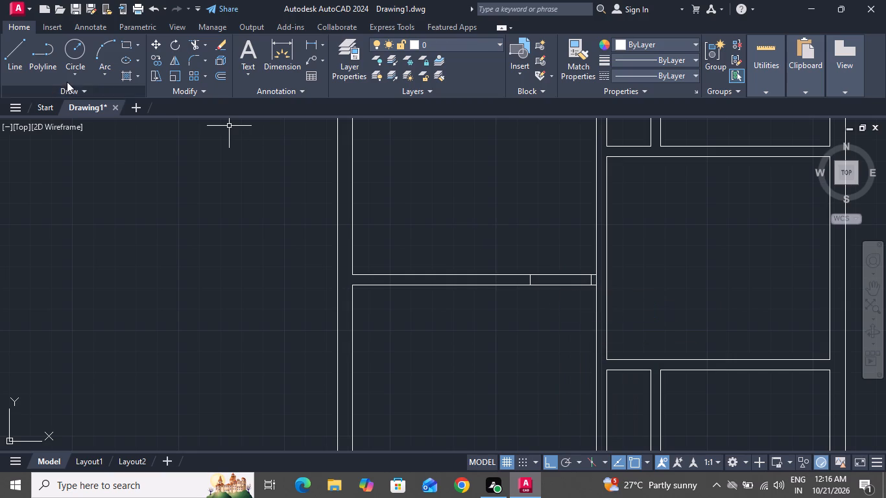
# Draw a 3' vertical line upward from the midpoint of the jamb line nearest the central wall as the door leaf.
pyautogui.click(21, 54)
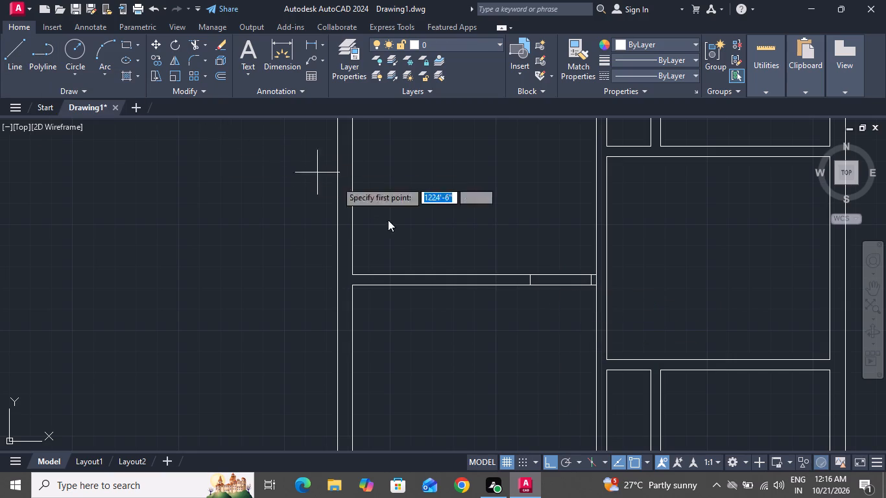
pyautogui.moveTo(590, 281); pyautogui.dragTo(594, 229)
pyautogui.press('3')
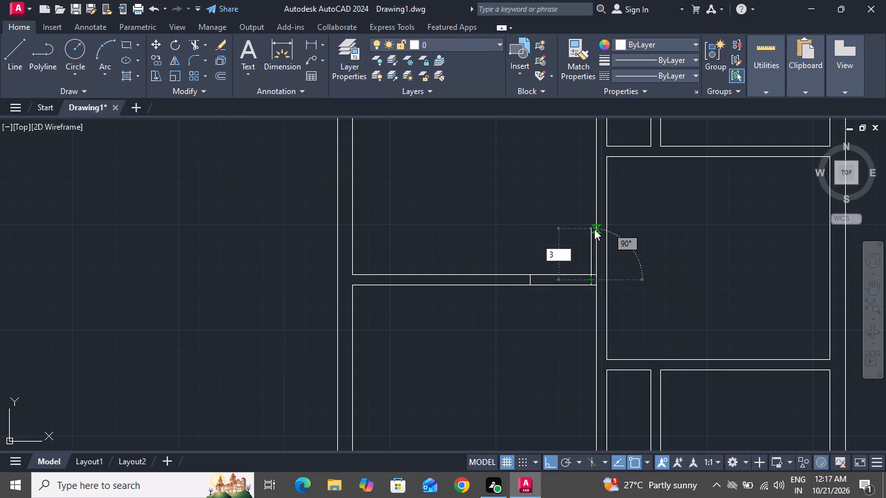
pyautogui.press("'")
pyautogui.press('Return')
pyautogui.rightClick(594, 229)
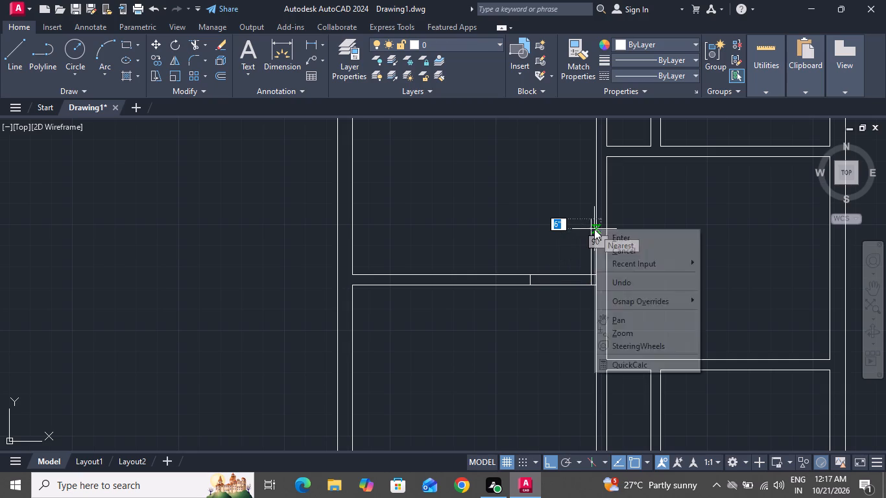
pyautogui.click(604, 245)
# Offset the 3' door leaf line 2" toward the door opening to give the leaf its thickness.
pyautogui.write('o')
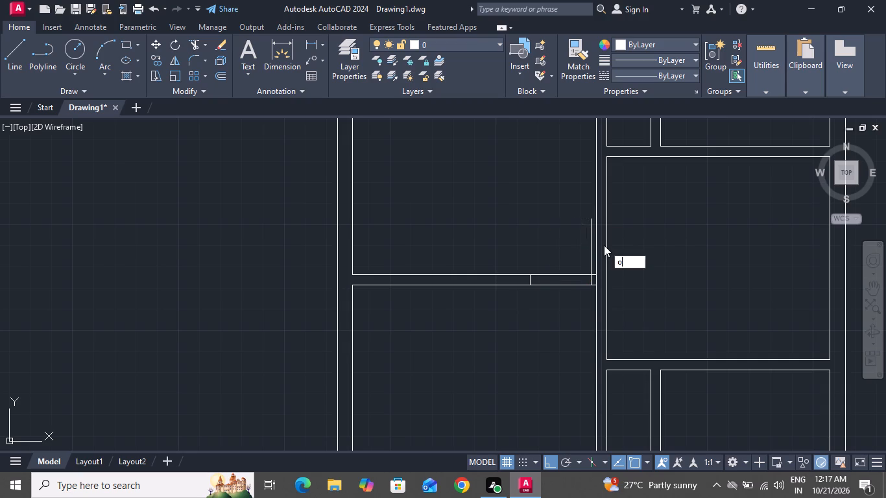
pyautogui.press('space')
pyautogui.write('2"')
pyautogui.press('Return')
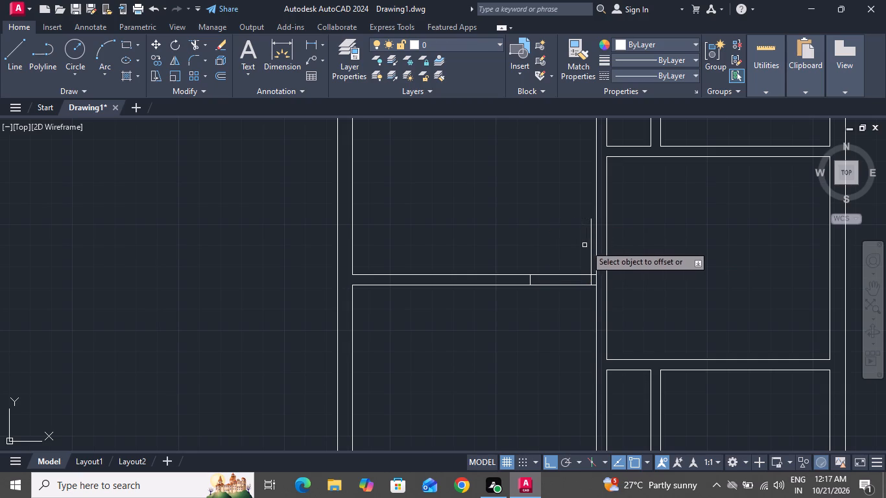
pyautogui.click(590, 244)
pyautogui.click(575, 244)
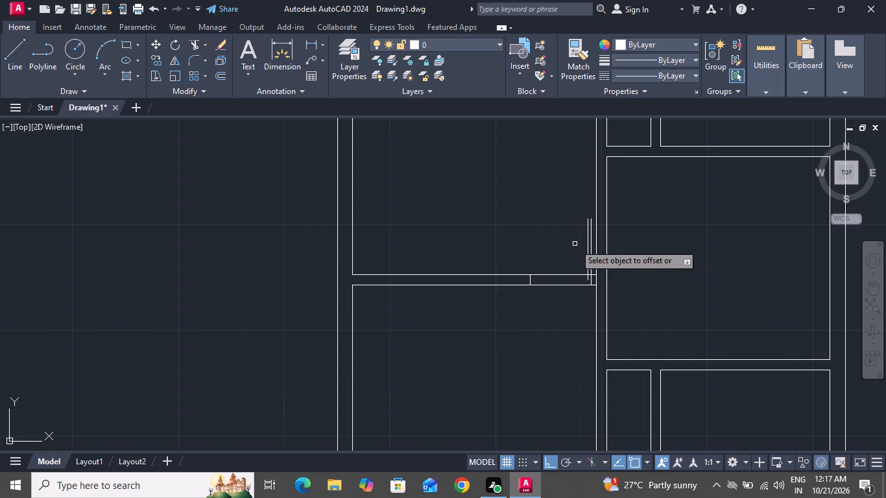
pyautogui.rightClick(575, 244)
pyautogui.click(595, 269)
# Draw the door swing as a three-point arc from the far jamb's midpoint through the top ends of both leaf lines.
pyautogui.write('a')
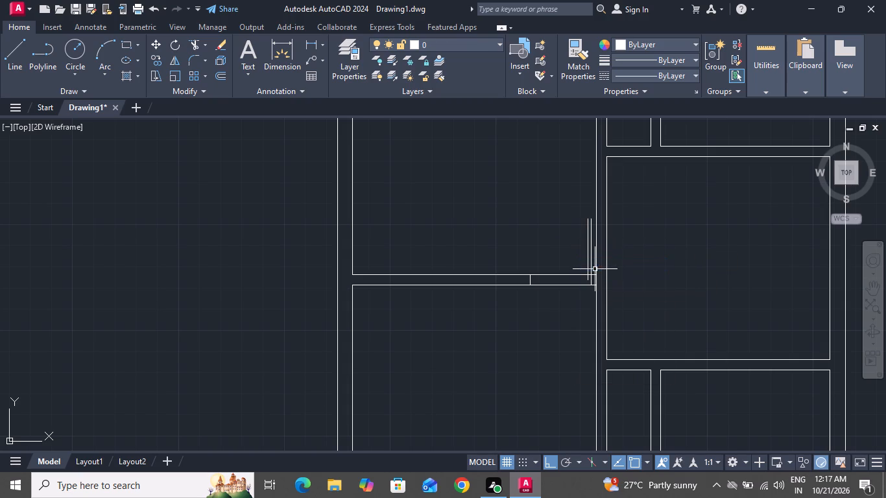
pyautogui.press('space')
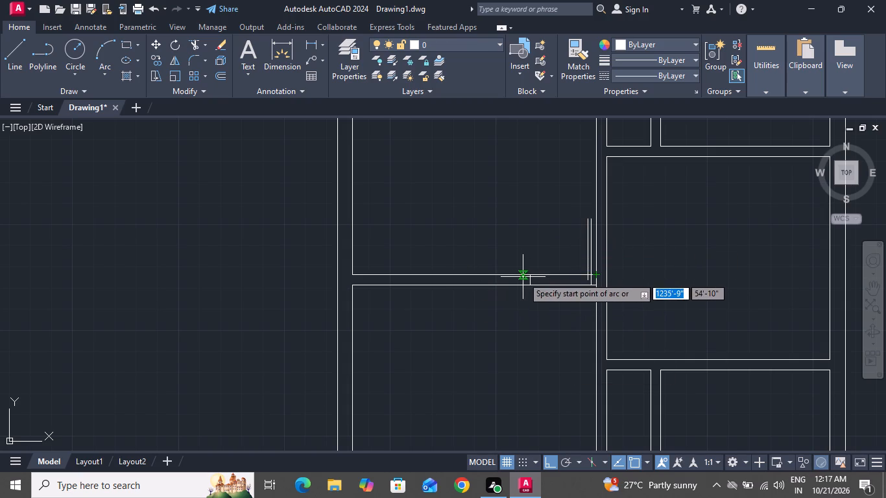
pyautogui.moveTo(527, 278); pyautogui.dragTo(574, 242)
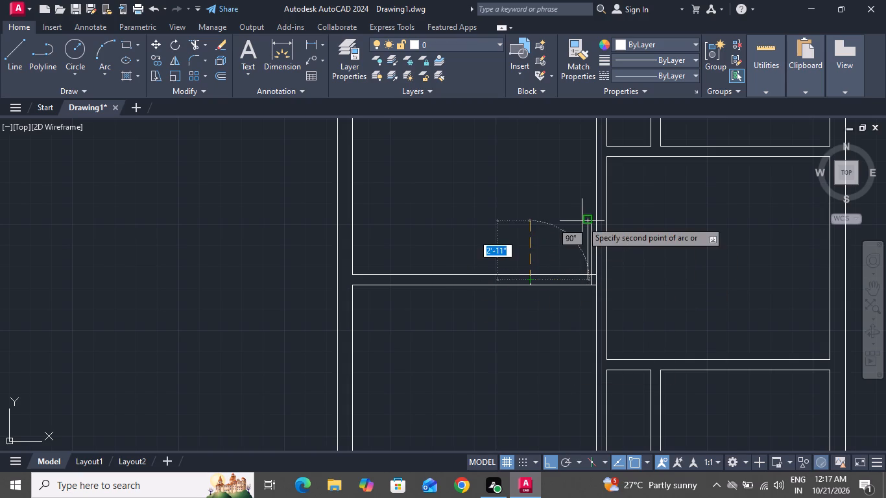
pyautogui.keyDown('ctrl'); pyautogui.scroll(5, 591, 218); pyautogui.keyUp('ctrl')
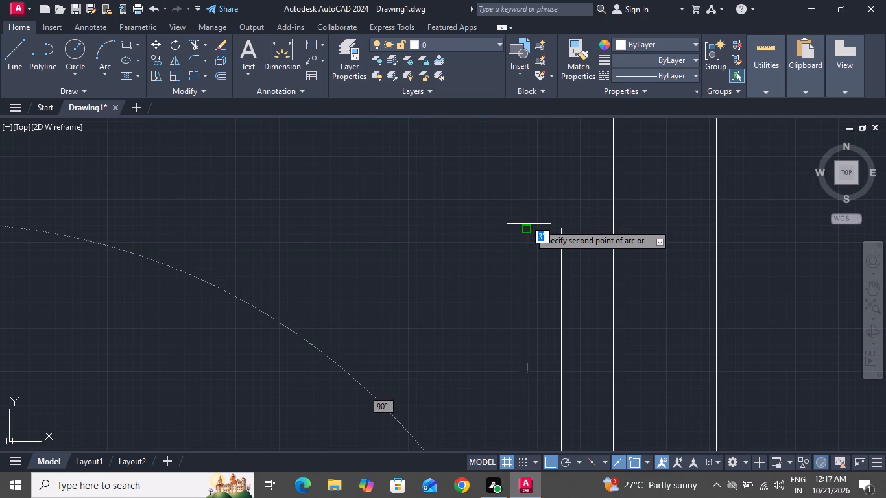
pyautogui.click(524, 228)
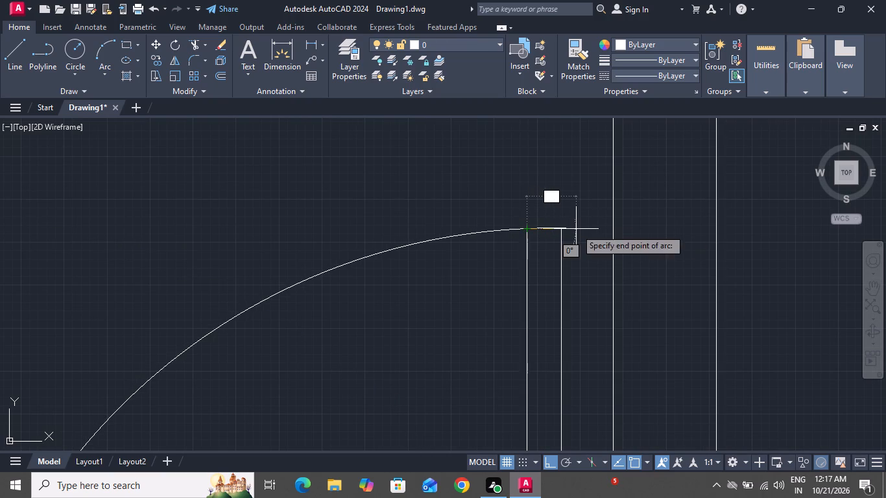
pyautogui.click(563, 227)
pyautogui.rightClick(563, 227)
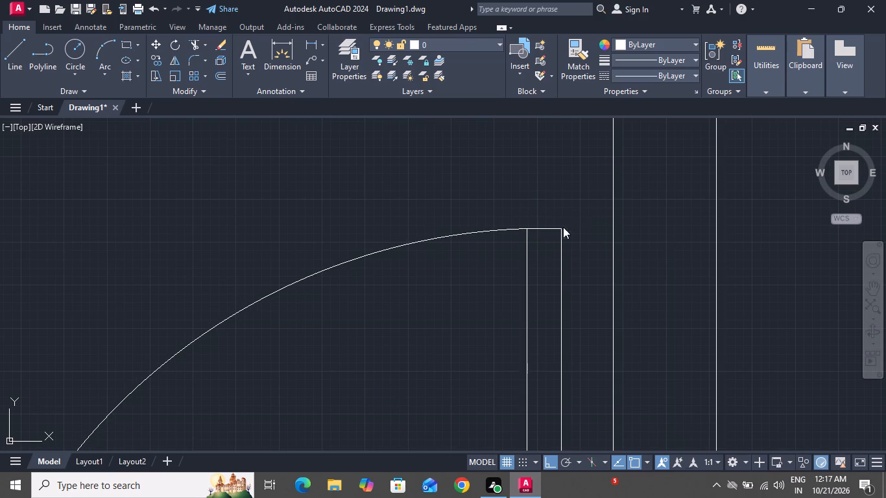
pyautogui.click(544, 192)
pyautogui.click(544, 192)
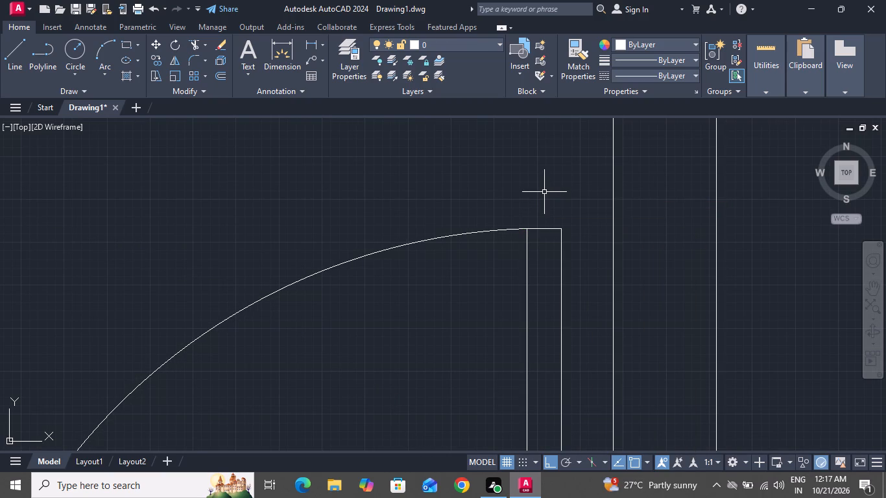
# Draw a short horizontal line joining the two door leaf lines at the leaf's lower end.
pyautogui.keyDown('ctrl'); pyautogui.scroll(-4, 544, 192); pyautogui.keyUp('ctrl')
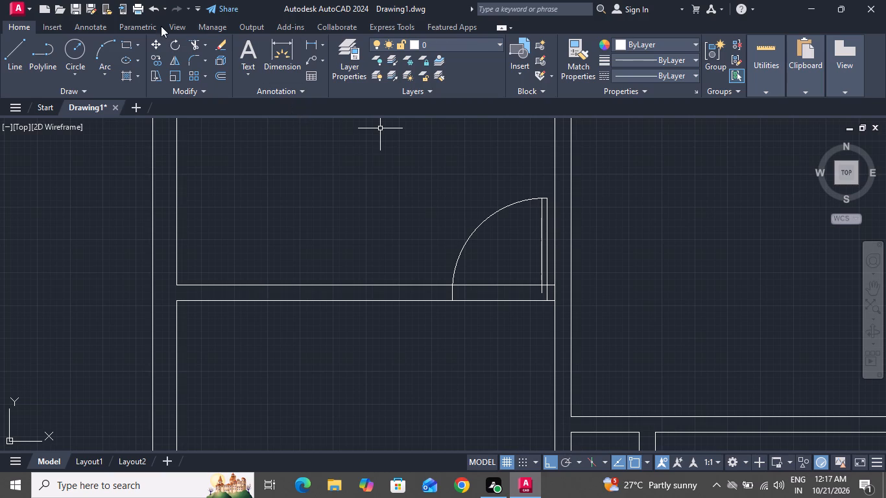
pyautogui.click(20, 47)
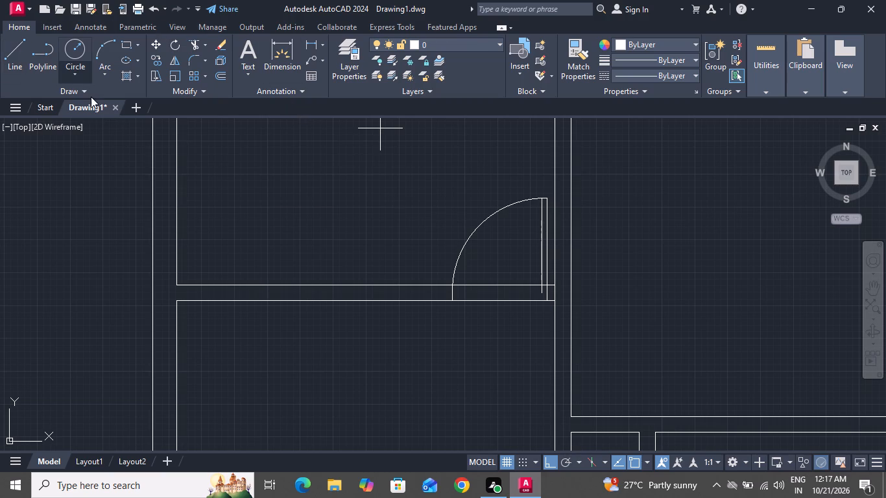
pyautogui.keyDown('ctrl'); pyautogui.scroll(1, 492, 267); pyautogui.keyUp('ctrl')
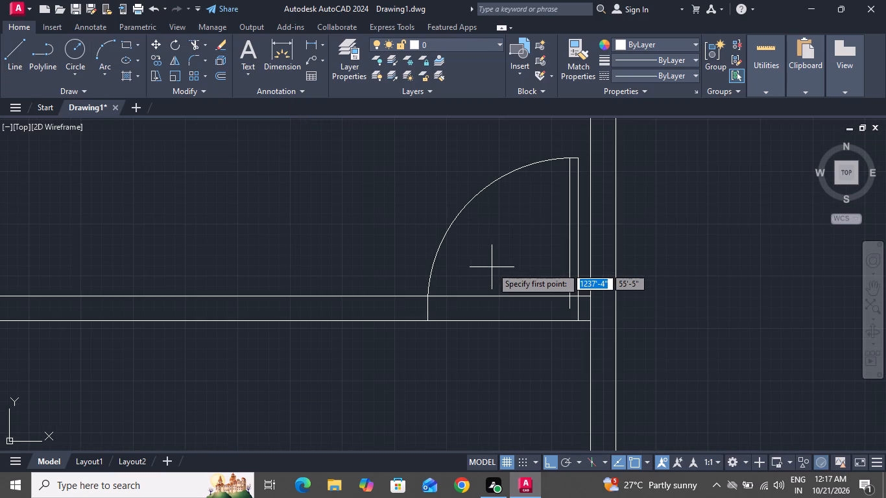
pyautogui.moveTo(569, 307); pyautogui.dragTo(576, 307)
pyautogui.click(576, 307)
pyautogui.rightClick(576, 307)
pyautogui.click(591, 327)
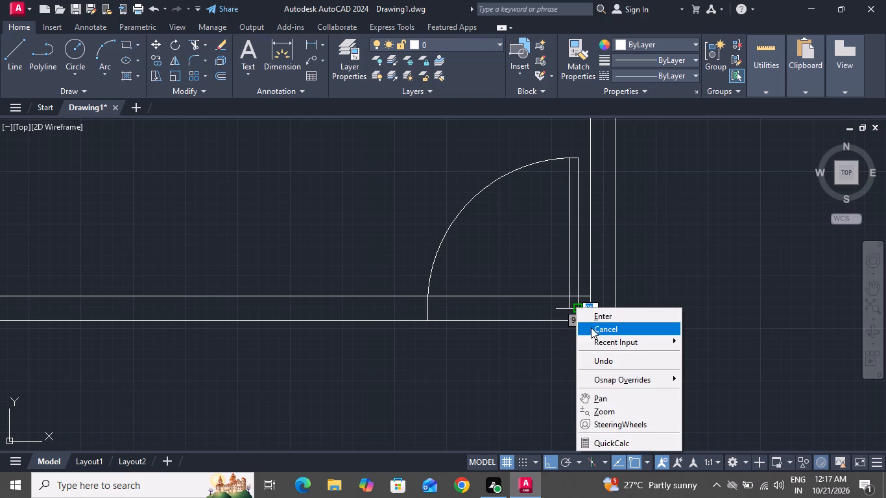
# Trim the partition lines across the 3' door opening and the excess segment at the door leaf's lower end.
pyautogui.click(197, 45)
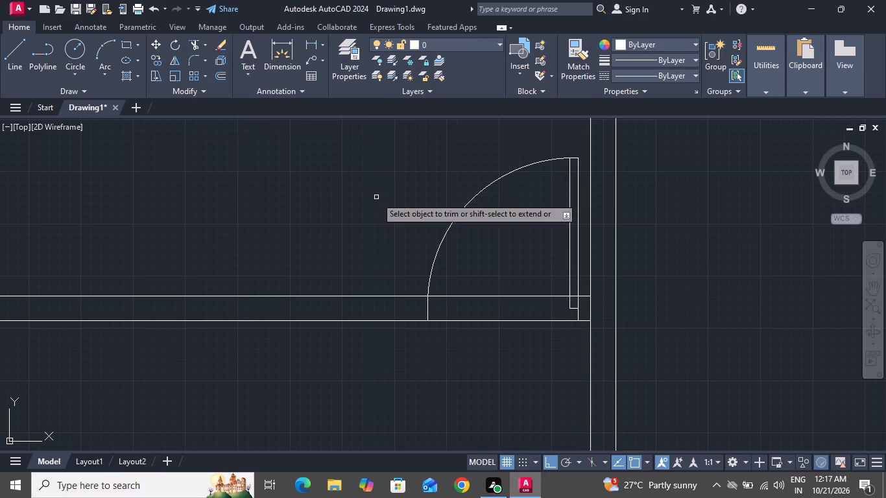
pyautogui.click(453, 278)
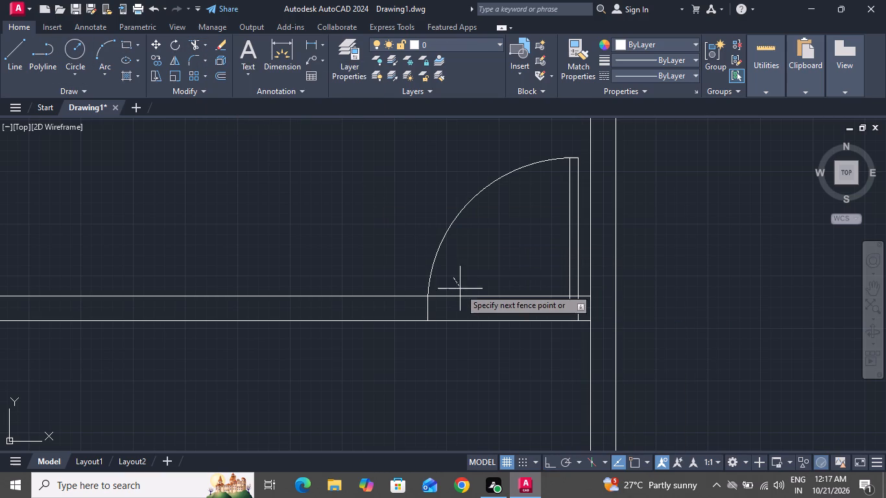
pyautogui.click(473, 335)
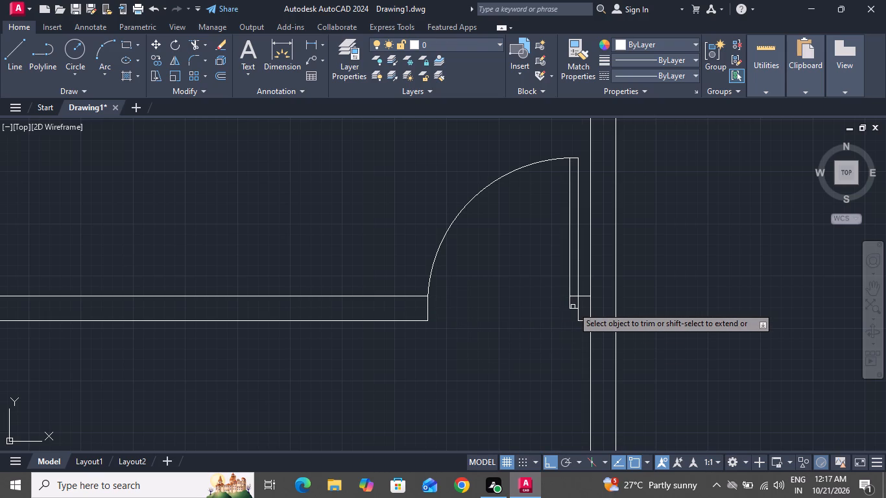
pyautogui.click(578, 305)
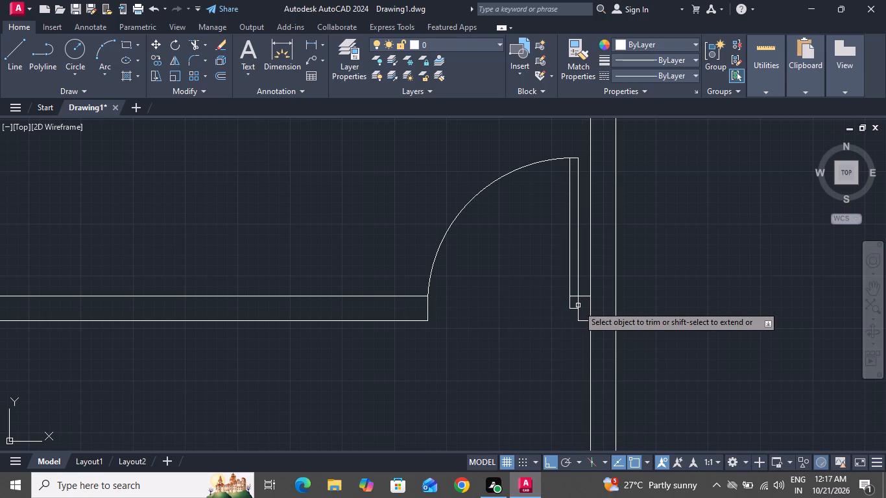
pyautogui.click(577, 303)
pyautogui.rightClick(577, 303)
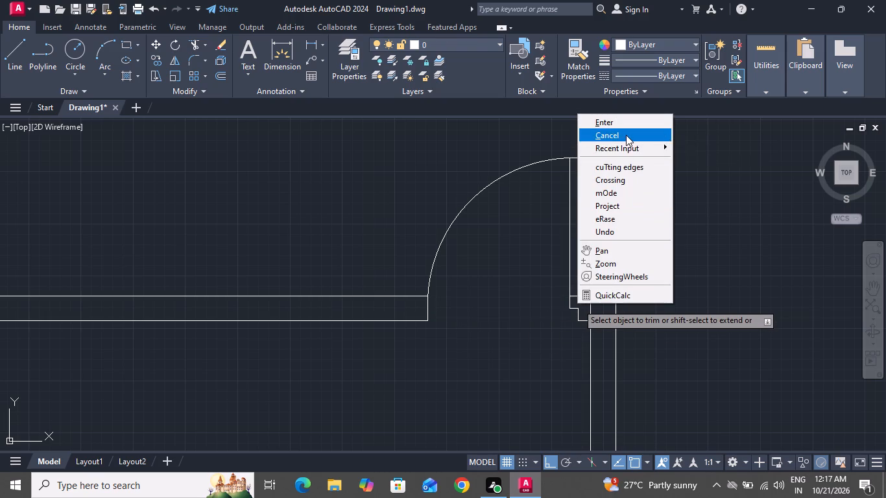
pyautogui.click(626, 135)
# Draw a vertical line across the 6" partition below the top-right room, starting at that room's lower-left corner.
pyautogui.keyDown('ctrl'); pyautogui.scroll(-2, 605, 189); pyautogui.keyUp('ctrl')
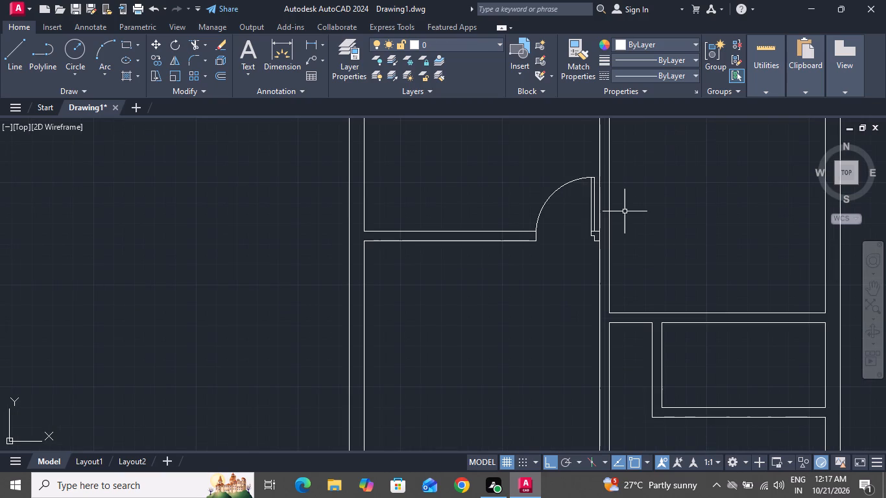
pyautogui.keyDown('ctrl'); pyautogui.scroll(-2, 625, 211); pyautogui.keyUp('ctrl')
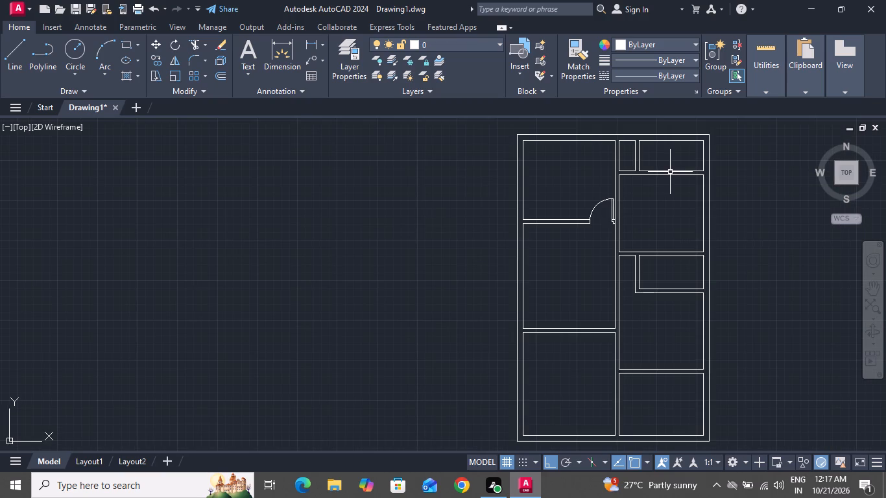
pyautogui.scroll(-1, 670, 172)
pyautogui.keyDown('ctrl'); pyautogui.scroll(4, 670, 172); pyautogui.keyUp('ctrl')
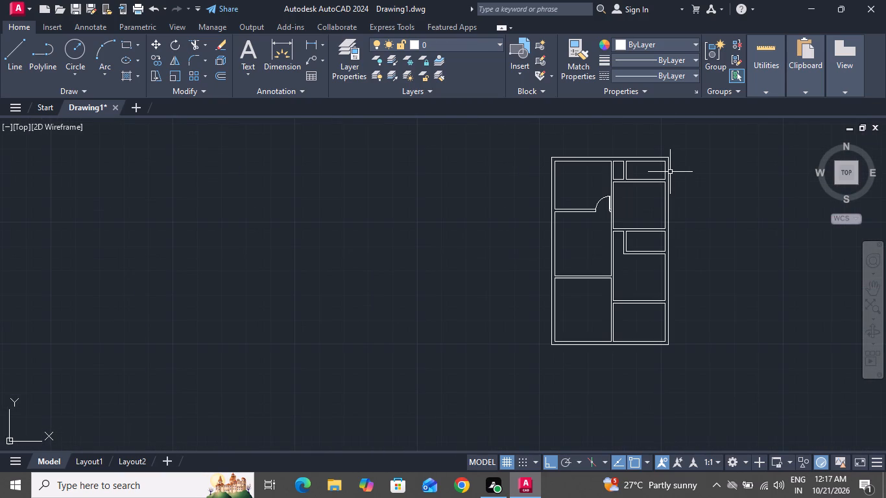
pyautogui.keyDown('ctrl'); pyautogui.scroll(2, 670, 172); pyautogui.keyUp('ctrl')
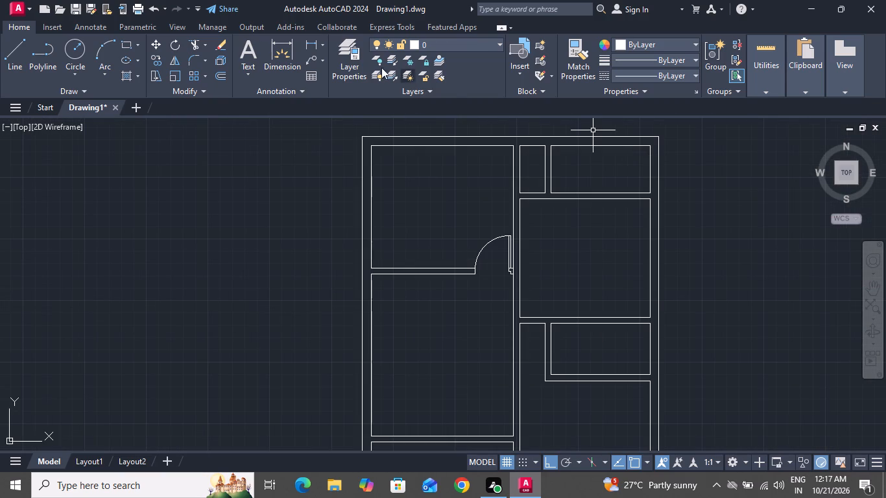
pyautogui.click(16, 45)
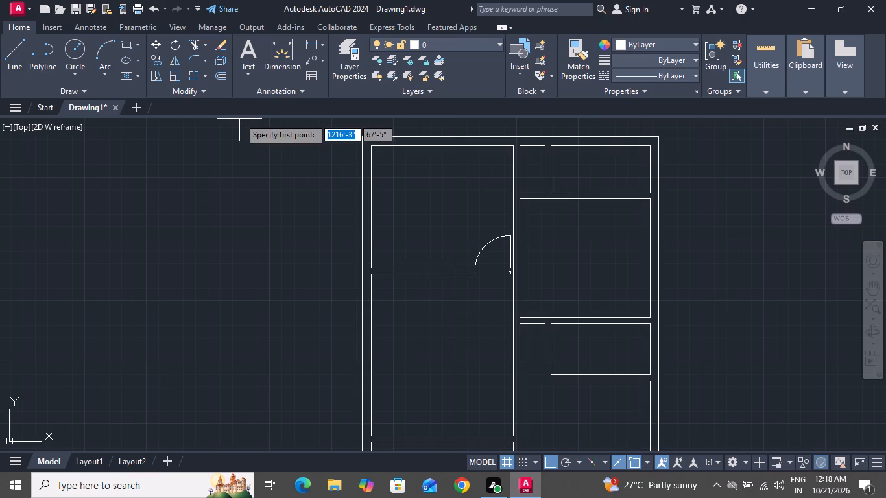
pyautogui.keyDown('ctrl'); pyautogui.scroll(1, 597, 189); pyautogui.keyUp('ctrl')
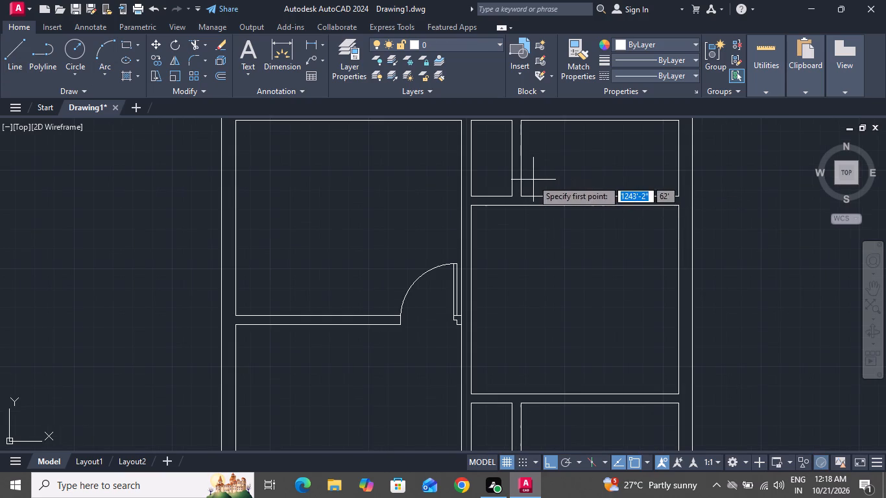
pyautogui.click(521, 194)
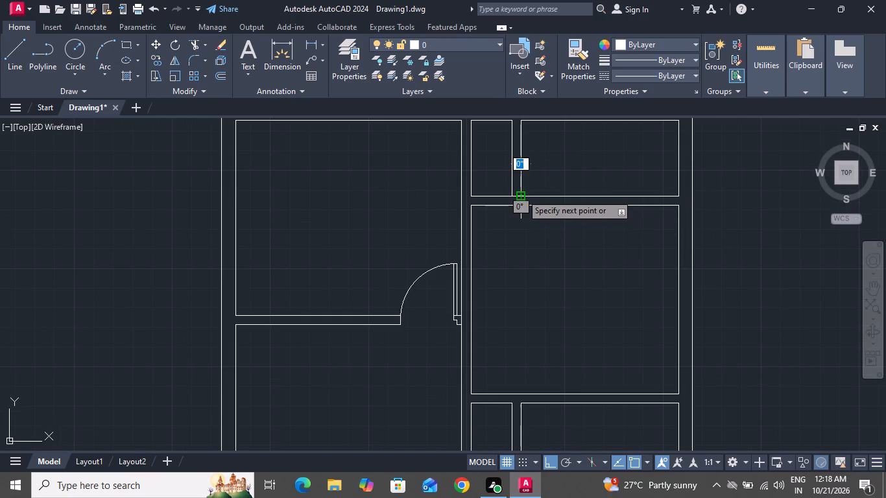
pyautogui.click(521, 202)
pyautogui.rightClick(521, 202)
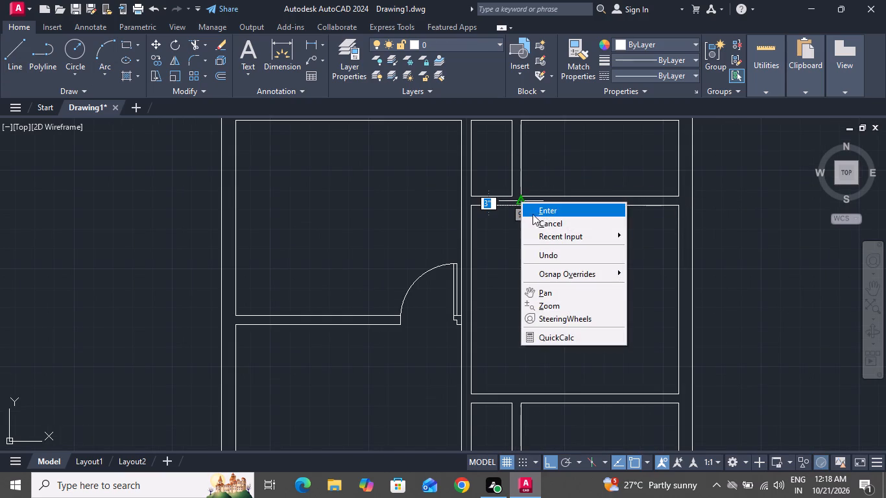
pyautogui.click(543, 223)
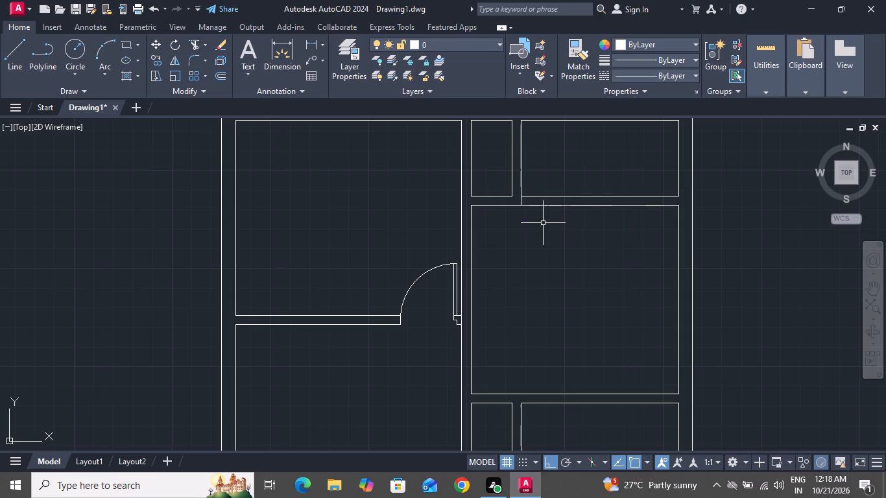
# Offset the short line across the partition 3" to the right to form the first door jamb.
pyautogui.write('o 3"')
pyautogui.press('Return')
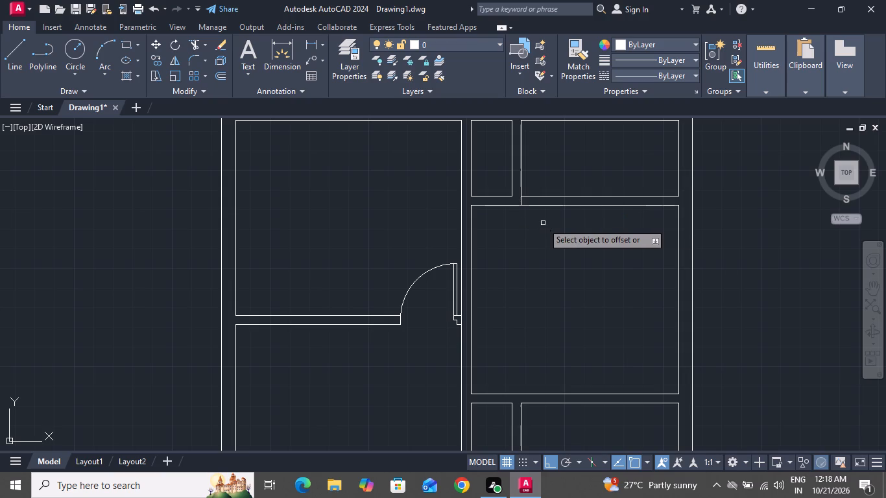
pyautogui.moveTo(521, 198); pyautogui.dragTo(547, 207)
pyautogui.click(547, 207)
pyautogui.rightClick(547, 207)
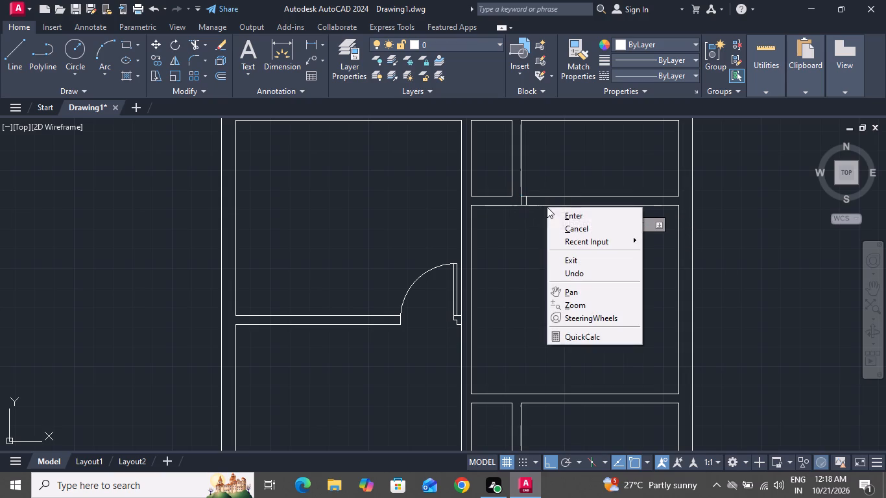
pyautogui.click(560, 226)
# Offset the first jamb line 2'6" to the right to mark the far jamb of the door opening.
pyautogui.press('o')
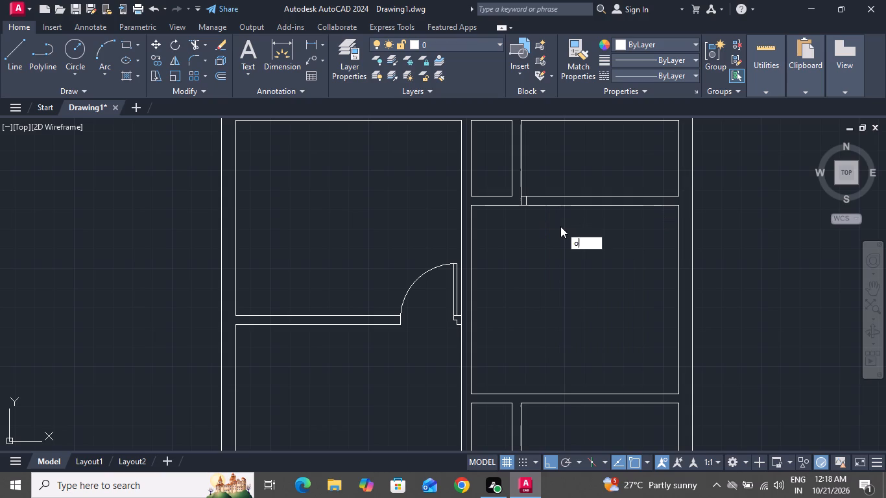
pyautogui.press('space')
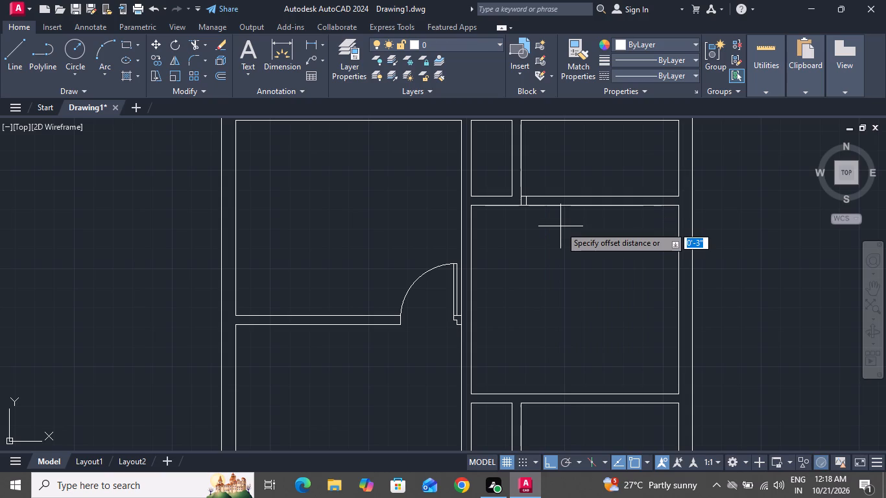
pyautogui.write("2'")
pyautogui.write('6"')
pyautogui.press('space')
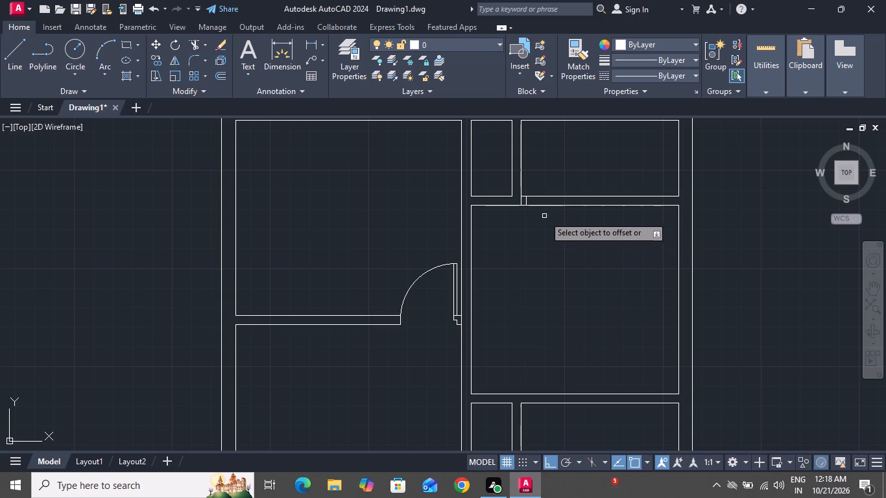
pyautogui.keyDown('ctrl'); pyautogui.scroll(2, 527, 203); pyautogui.keyUp('ctrl')
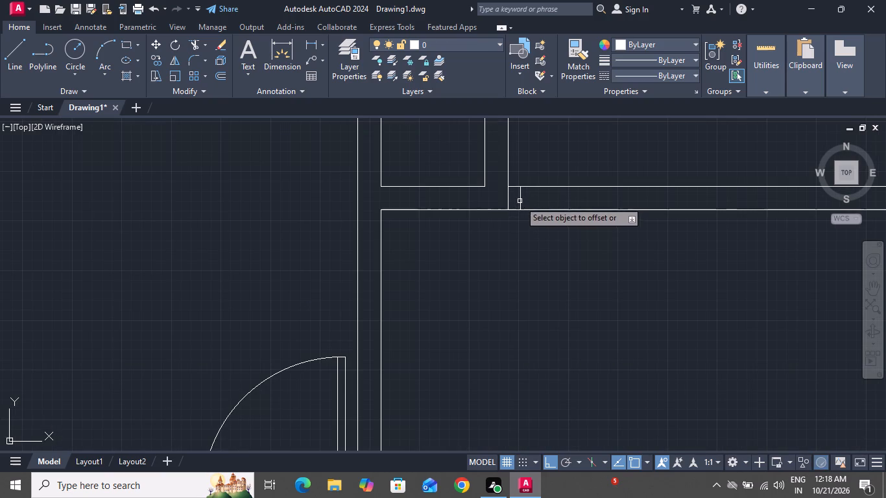
pyautogui.click(520, 201)
pyautogui.click(573, 202)
pyautogui.rightClick(573, 202)
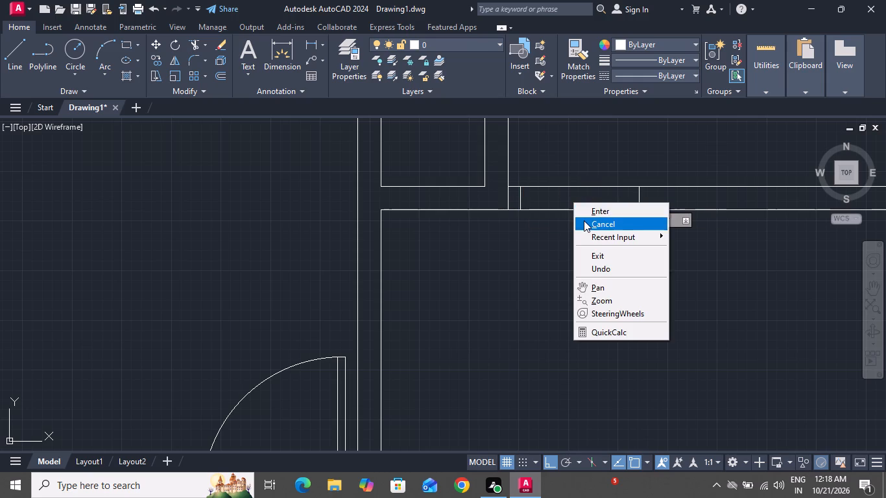
pyautogui.click(584, 220)
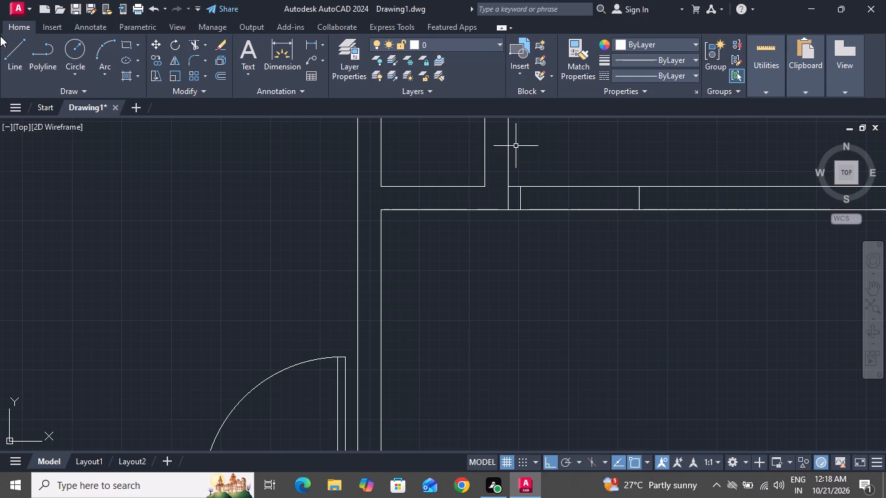
# Draw a 2'6" vertical line upward from the first jamb's midpoint as the door leaf.
pyautogui.click(12, 49)
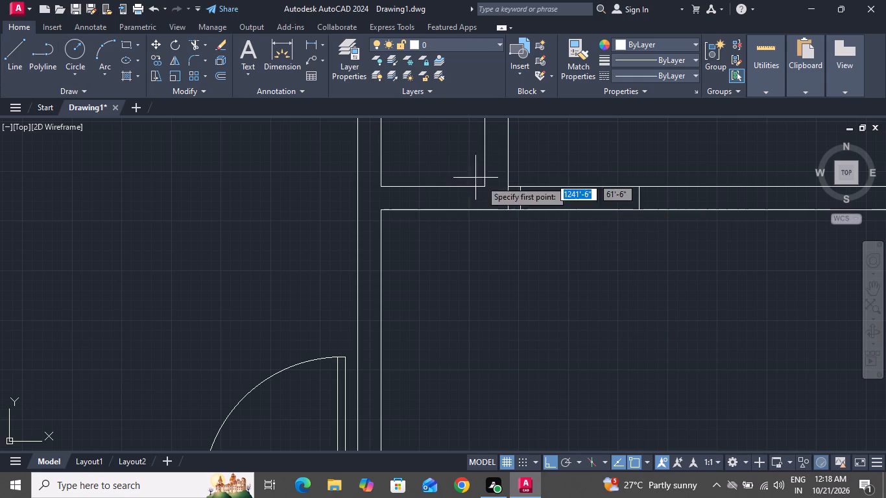
pyautogui.click(518, 198)
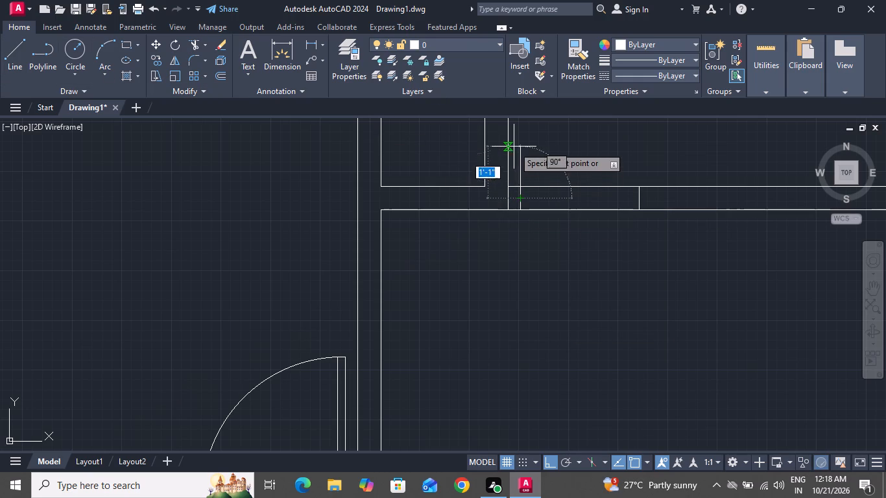
pyautogui.write('2\'6"')
pyautogui.press('Return')
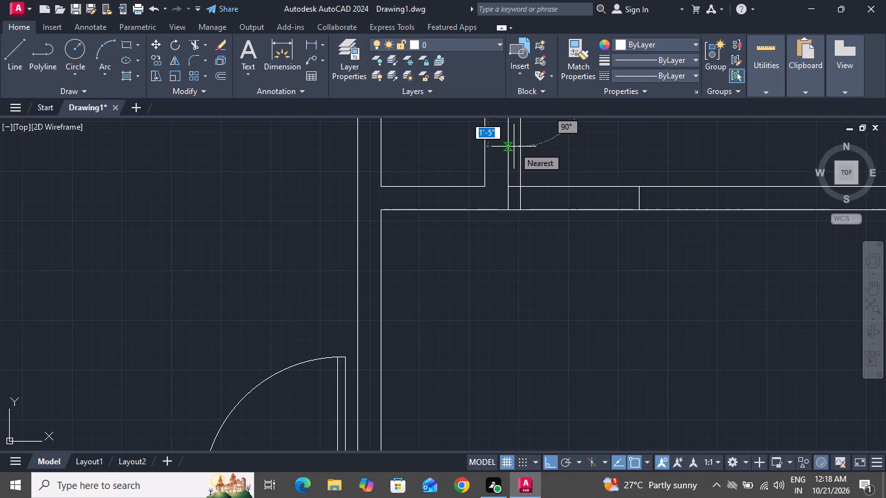
pyautogui.keyDown('ctrl'); pyautogui.scroll(-3, 514, 147); pyautogui.keyUp('ctrl')
pyautogui.rightClick(514, 147)
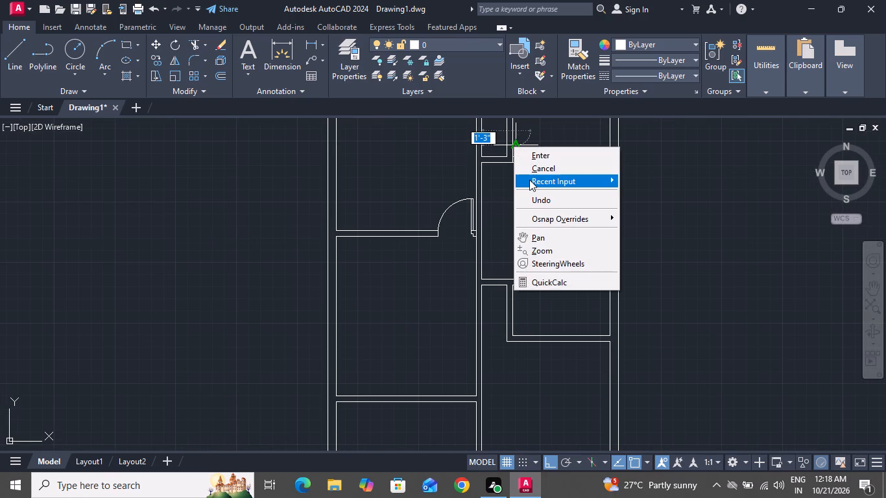
pyautogui.click(529, 172)
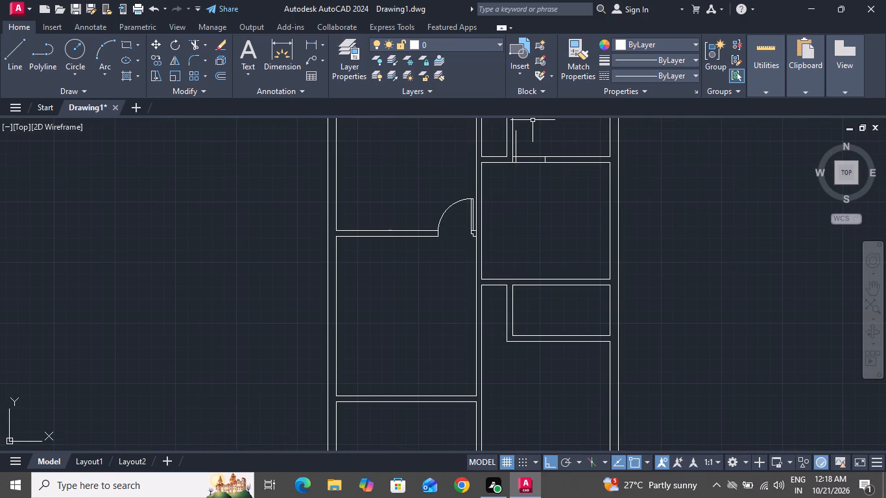
# Offset the 2'6" door leaf line 2" toward the door opening to give the leaf its thickness.
pyautogui.keyDown('ctrl'); pyautogui.scroll(2, 531, 119); pyautogui.keyUp('ctrl')
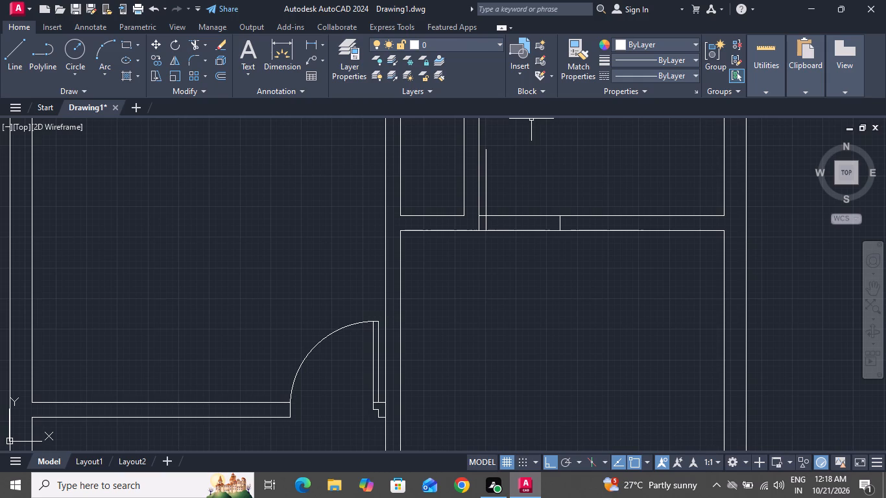
pyautogui.write('o')
pyautogui.press('space')
pyautogui.write('2"')
pyautogui.press('Return')
pyautogui.click(487, 167)
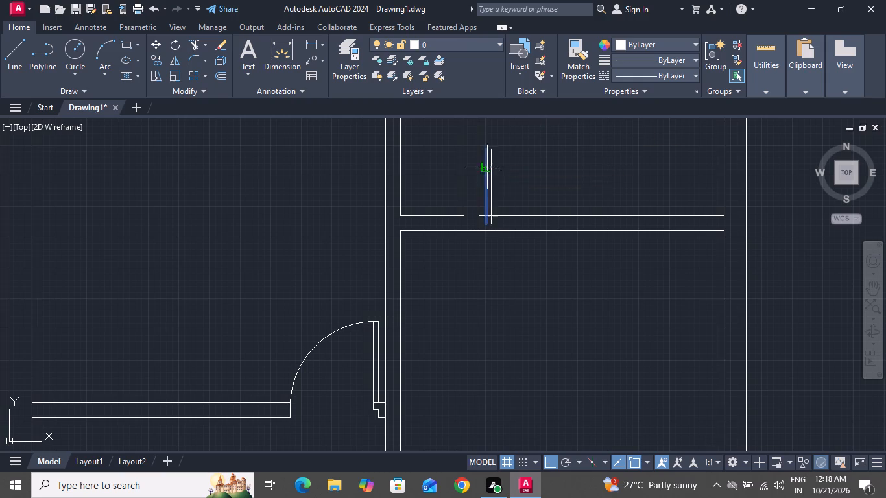
pyautogui.click(524, 167)
pyautogui.rightClick(523, 167)
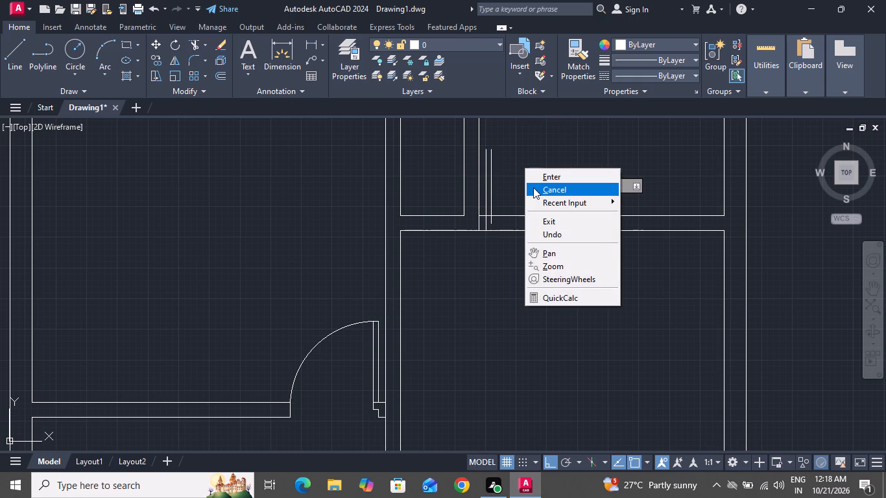
pyautogui.click(534, 187)
# Draw the door swing as a three-point arc from the far jamb's midpoint through the top ends of both leaf lines.
pyautogui.press('a')
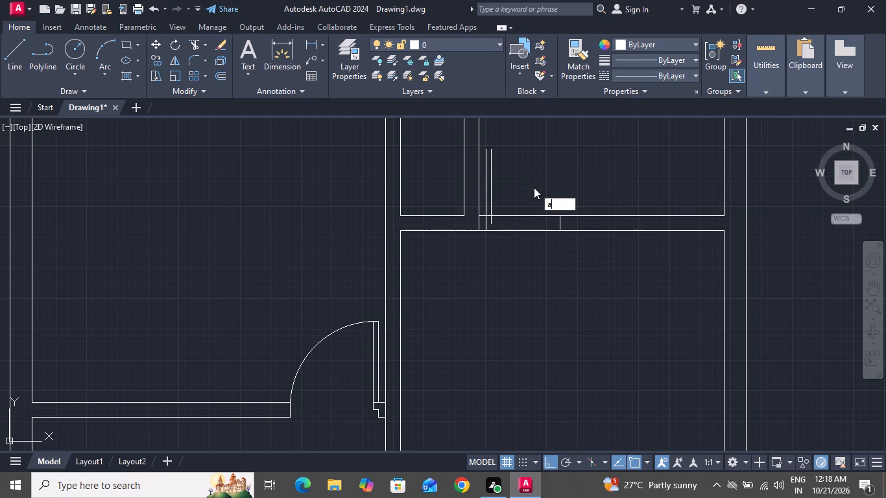
pyautogui.press('space')
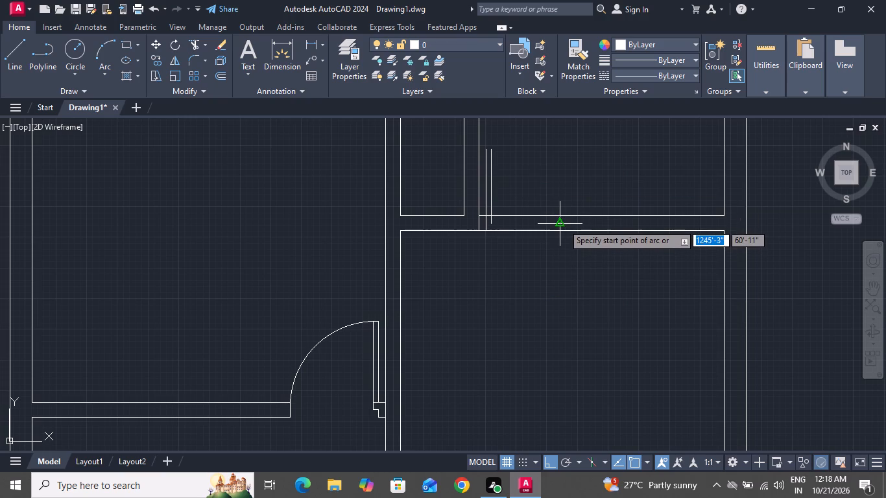
pyautogui.click(563, 224)
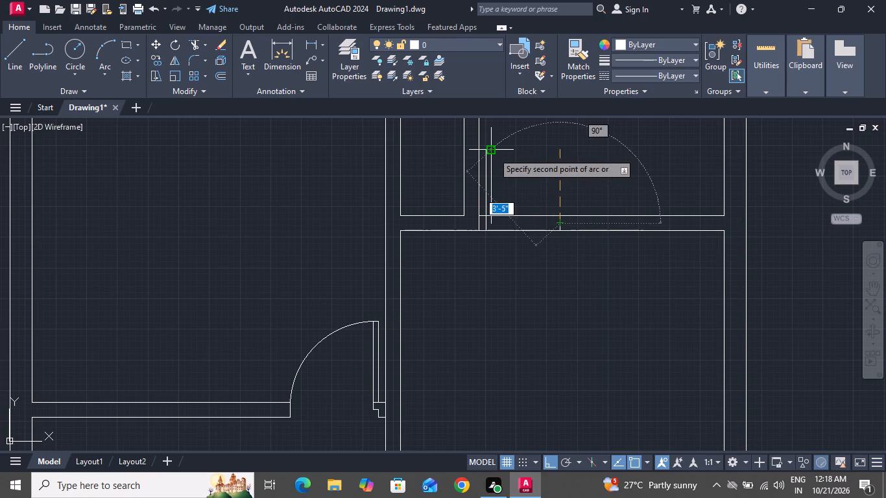
pyautogui.click(494, 152)
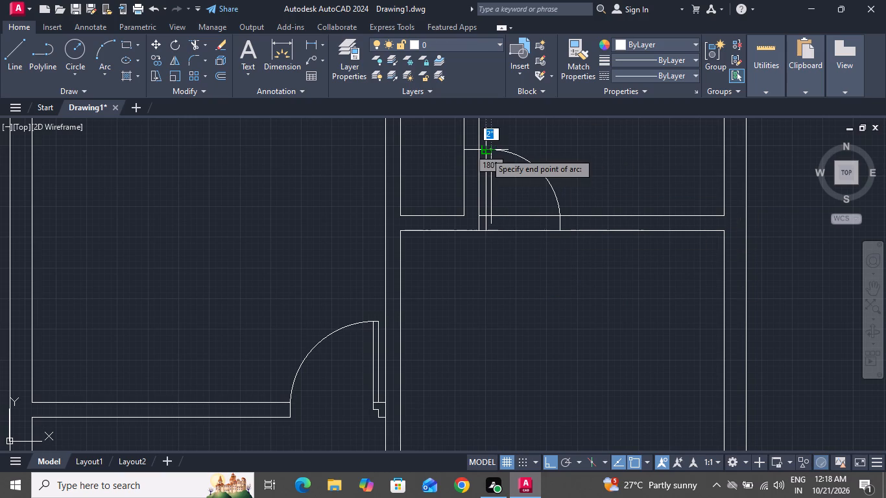
pyautogui.click(485, 152)
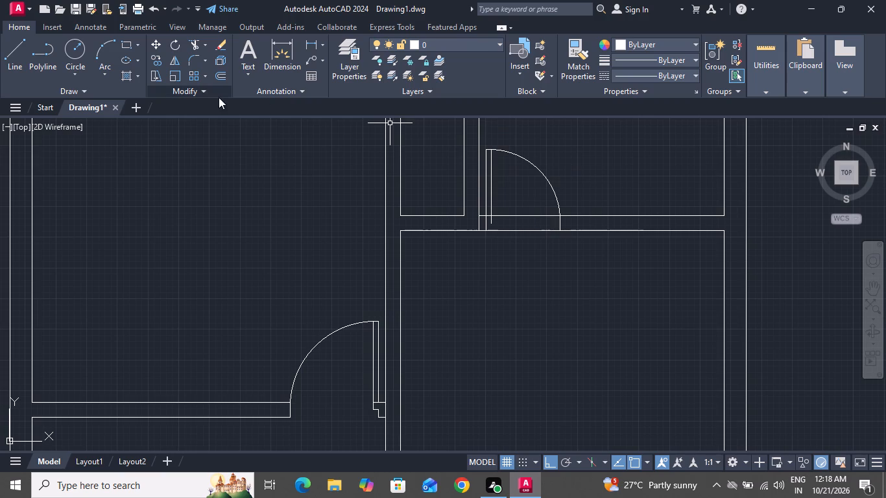
# Draw a short horizontal line closing the lower ends of the two leaf lines of the 2'6" door.
pyautogui.click(18, 47)
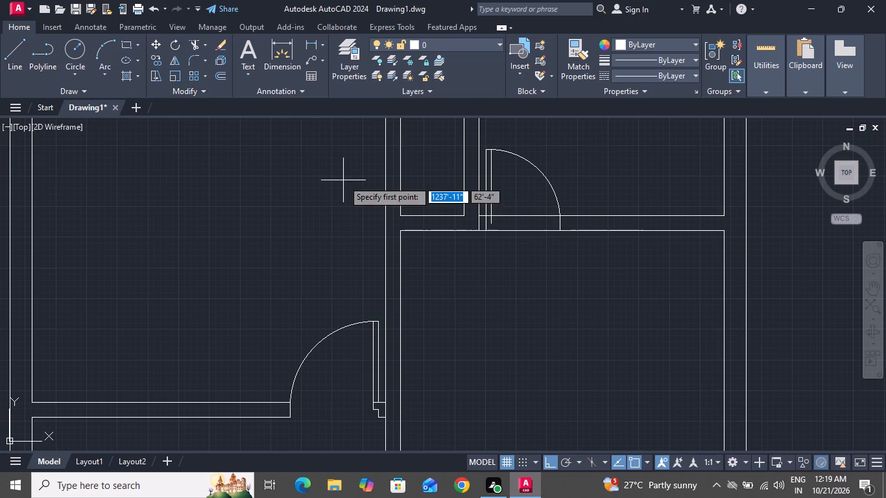
pyautogui.keyDown('ctrl'); pyautogui.scroll(-2, 525, 203); pyautogui.keyUp('ctrl')
pyautogui.keyDown('ctrl'); pyautogui.scroll(6, 525, 203); pyautogui.keyUp('ctrl')
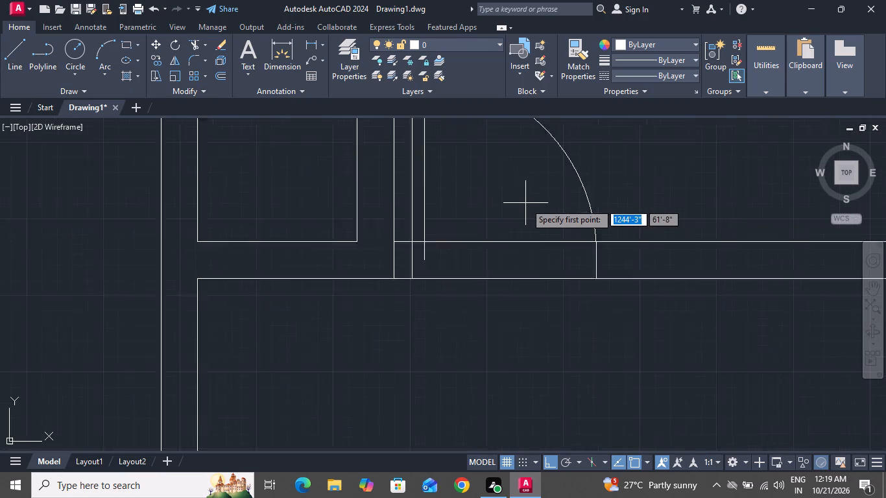
pyautogui.keyDown('ctrl'); pyautogui.scroll(-2, 525, 203); pyautogui.keyUp('ctrl')
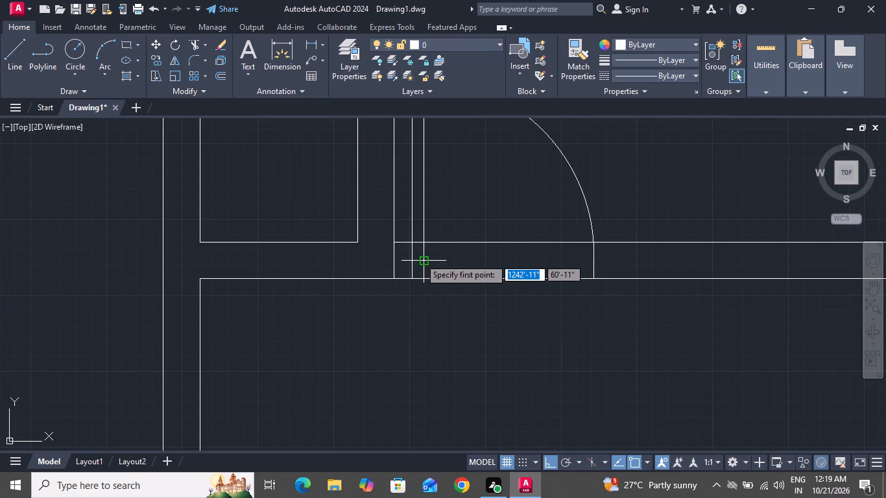
pyautogui.moveTo(425, 258); pyautogui.dragTo(414, 258)
pyautogui.click(414, 258)
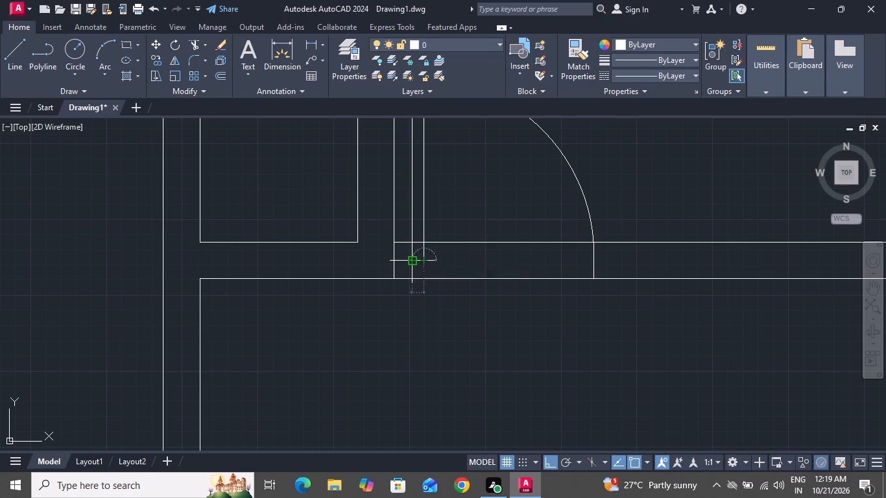
pyautogui.rightClick(414, 258)
pyautogui.click(428, 276)
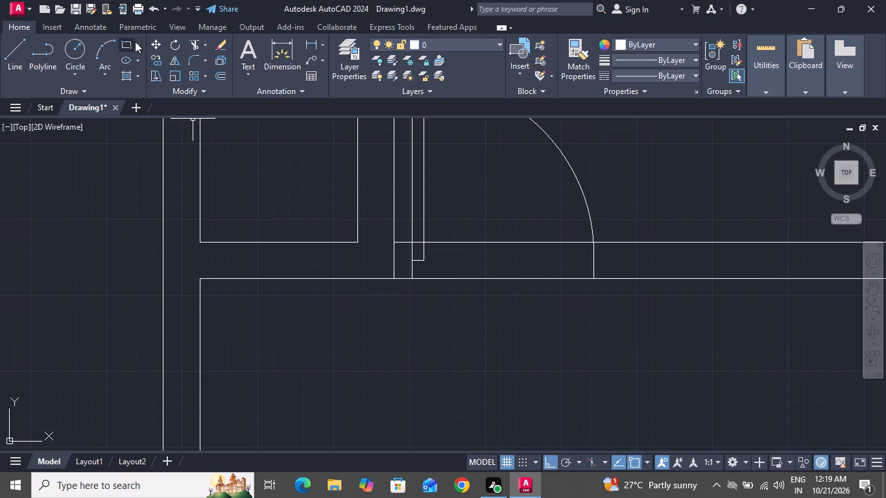
# Trim both partition wall lines between the jambs to clear the 2'6" door opening.
pyautogui.click(191, 43)
pyautogui.moveTo(496, 220); pyautogui.dragTo(496, 257)
pyautogui.click(496, 263)
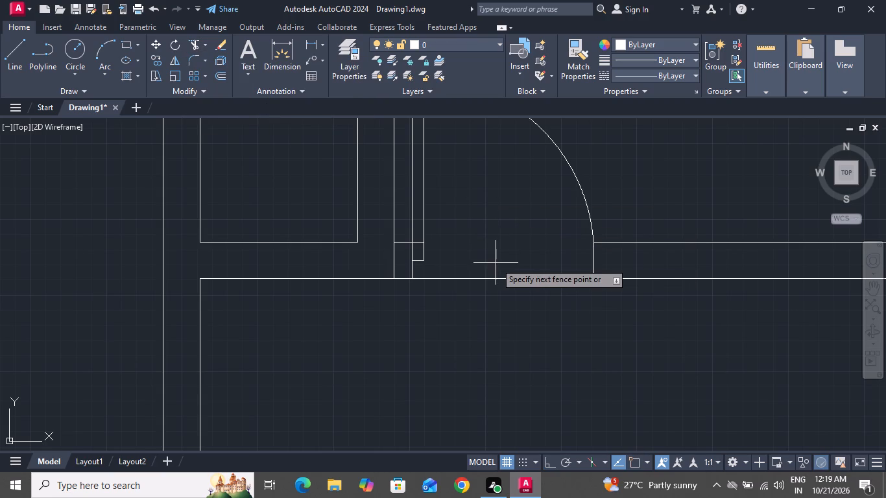
pyautogui.click(494, 285)
pyautogui.rightClick(494, 285)
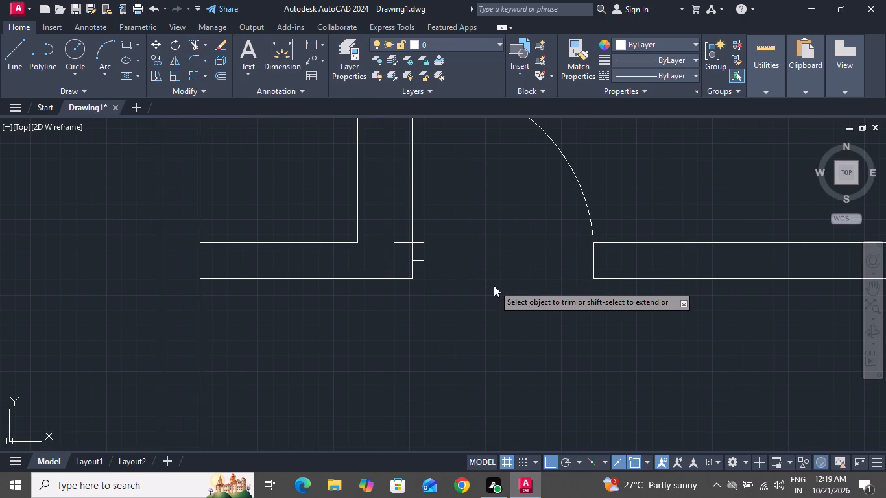
pyautogui.click(544, 114)
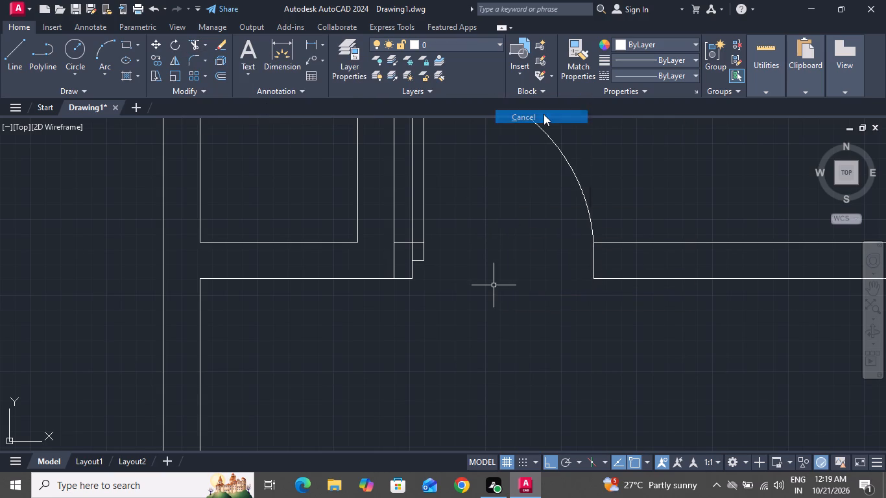
# Trim the segment of the leaf's outer line between the upper wall line and the leaf's lower end.
pyautogui.click(192, 41)
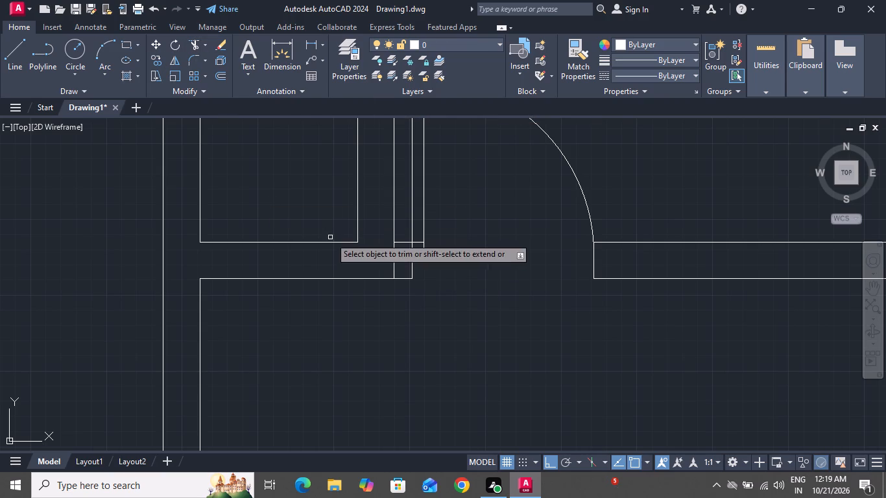
pyautogui.click(412, 254)
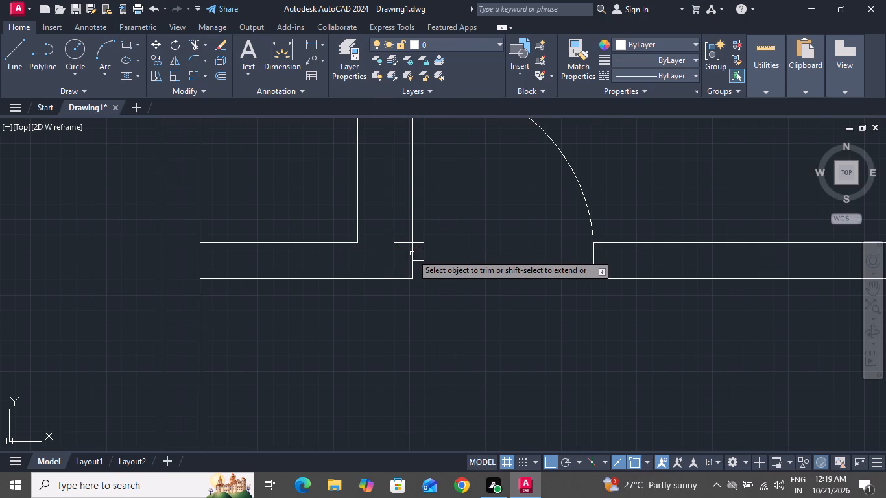
pyautogui.click(412, 254)
pyautogui.rightClick(467, 266)
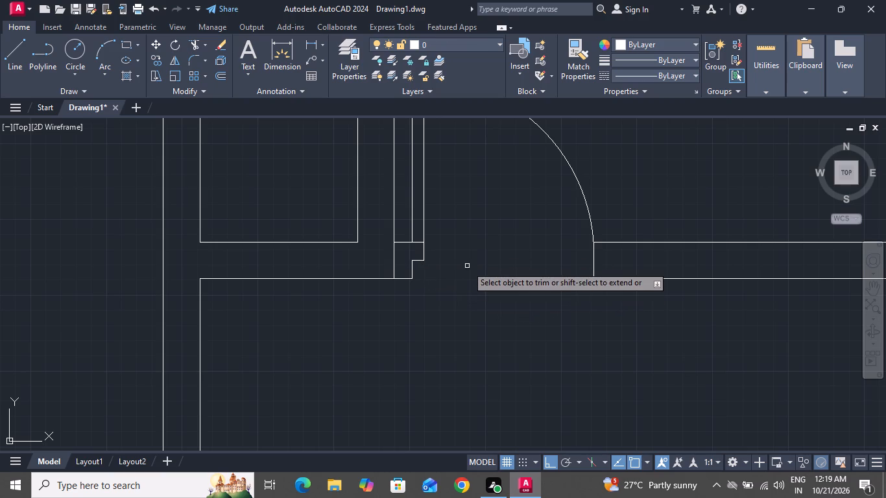
pyautogui.click(496, 288)
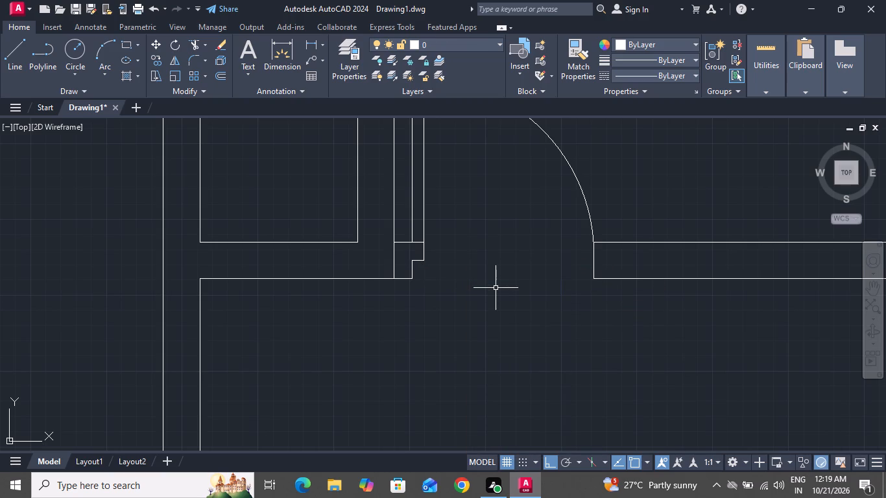
# Draw two crossing corner-to-corner diagonal lines inside the small narrow space beside the upper door.
pyautogui.keyDown('ctrl'); pyautogui.scroll(-4, 496, 288); pyautogui.keyUp('ctrl')
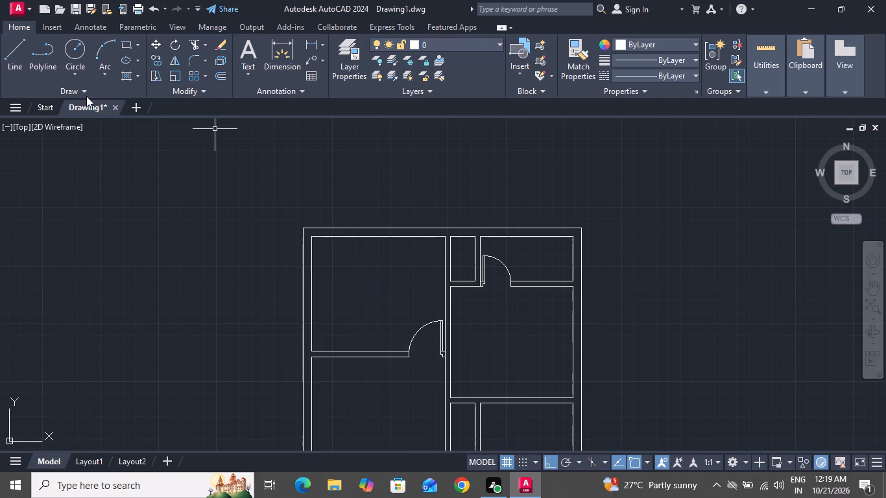
pyautogui.click(16, 49)
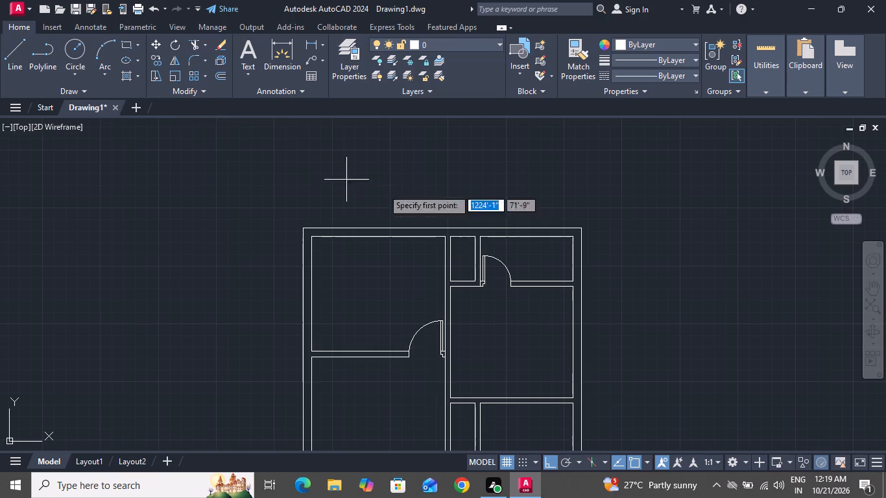
pyautogui.keyDown('ctrl'); pyautogui.scroll(4, 481, 228); pyautogui.keyUp('ctrl')
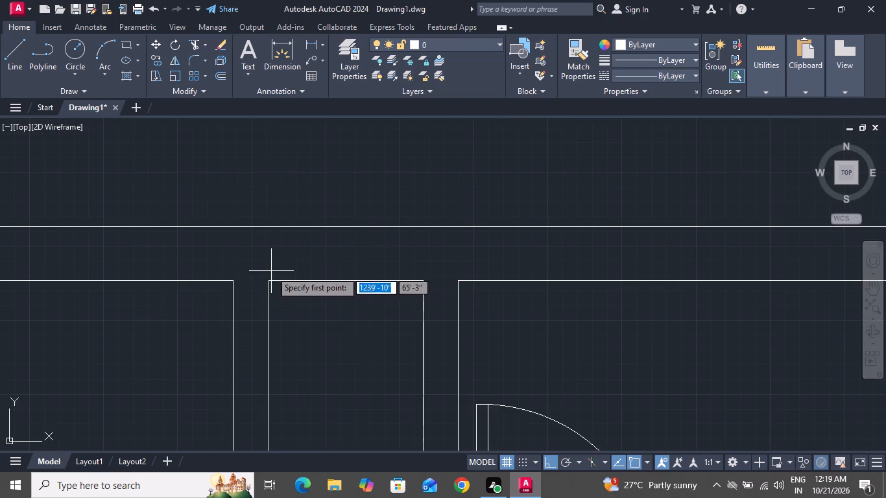
pyautogui.click(267, 281)
pyautogui.keyDown('ctrl'); pyautogui.scroll(-4, 267, 281); pyautogui.keyUp('ctrl')
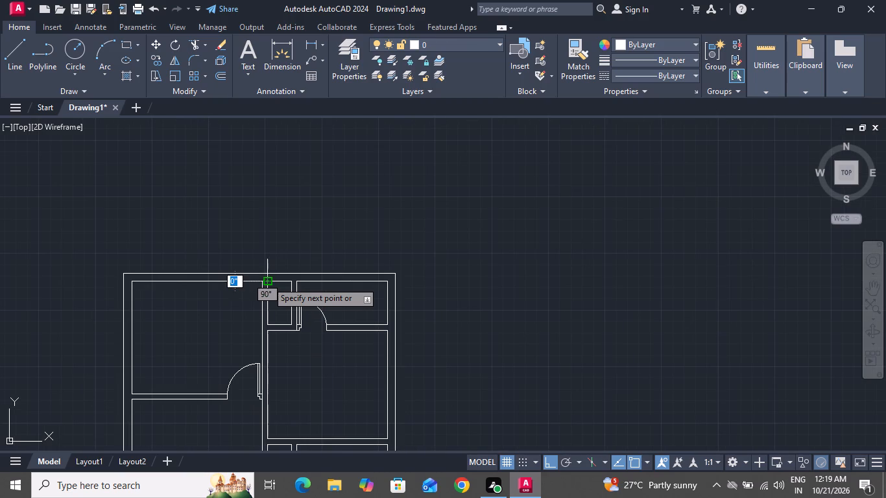
pyautogui.keyDown('ctrl'); pyautogui.scroll(3, 276, 320); pyautogui.keyUp('ctrl')
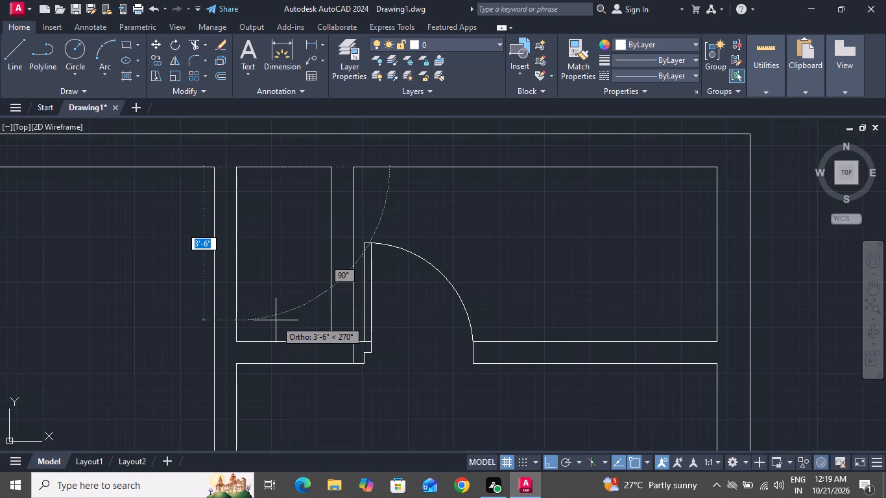
pyautogui.click(329, 336)
pyautogui.rightClick(329, 336)
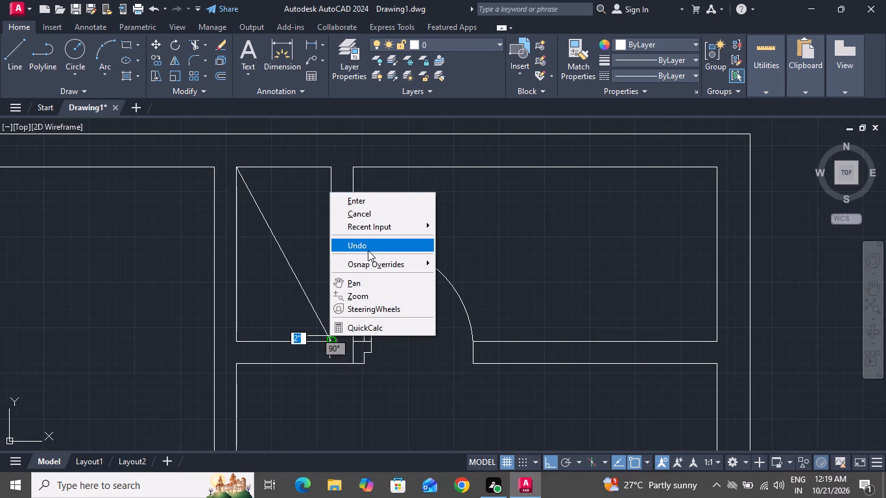
pyautogui.click(371, 212)
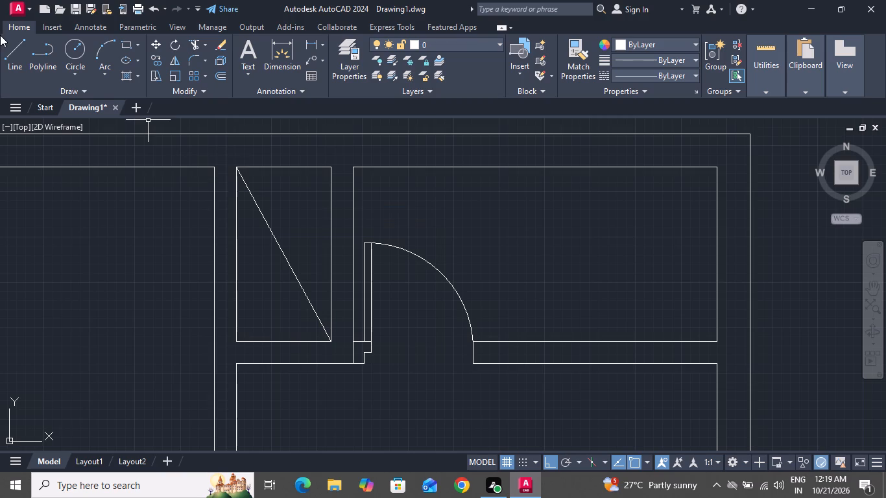
pyautogui.click(14, 52)
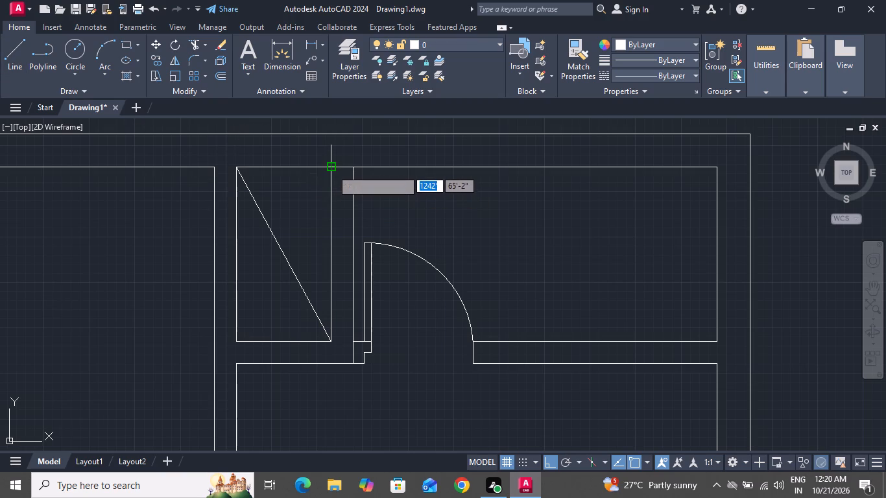
pyautogui.moveTo(331, 169); pyautogui.dragTo(280, 250)
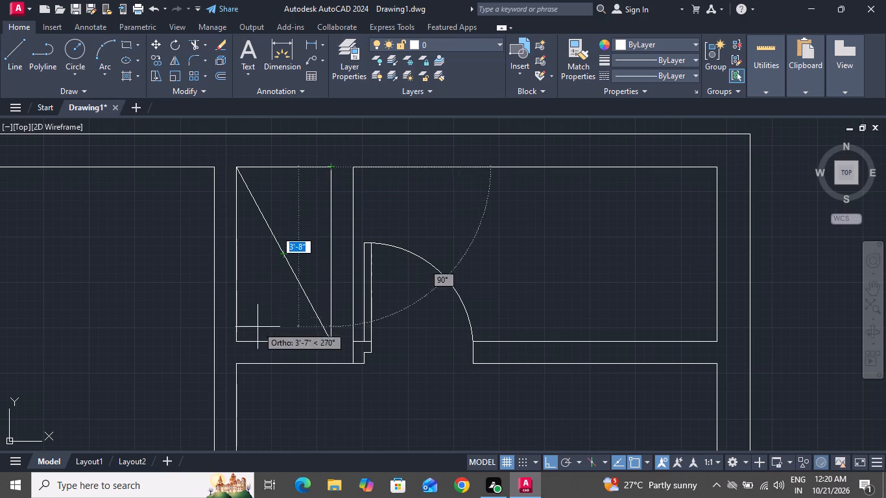
pyautogui.click(234, 337)
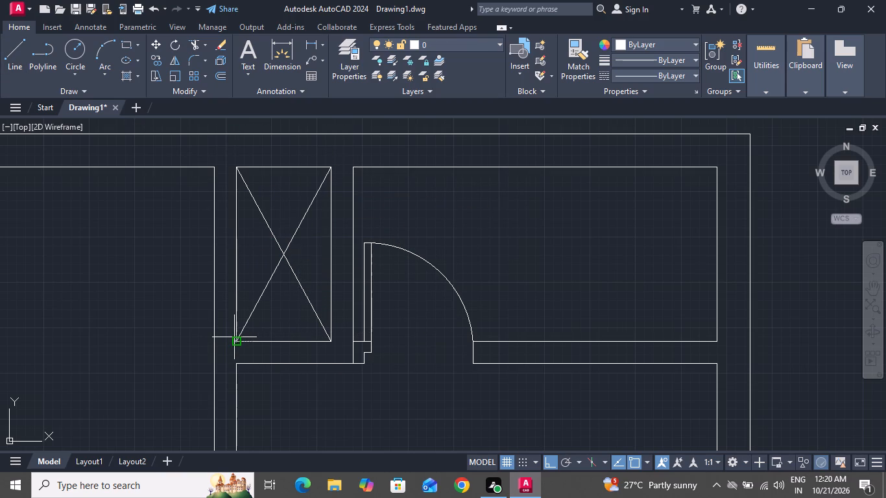
pyautogui.rightClick(234, 337)
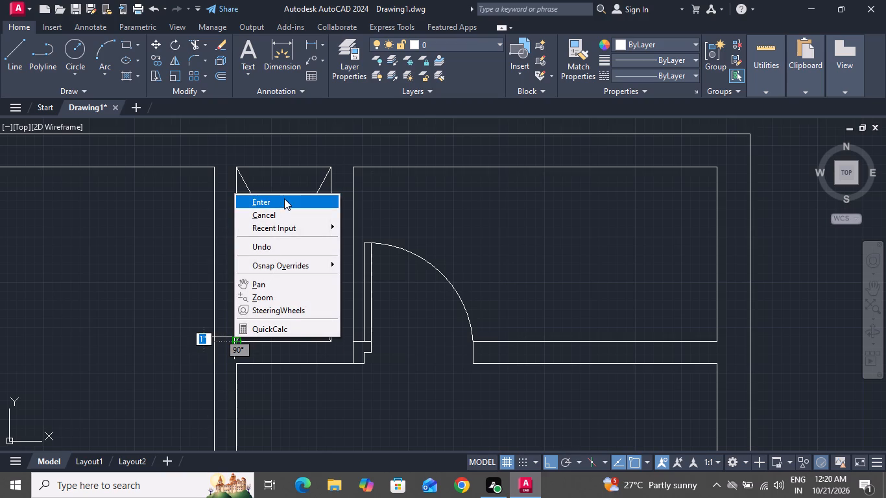
pyautogui.click(281, 209)
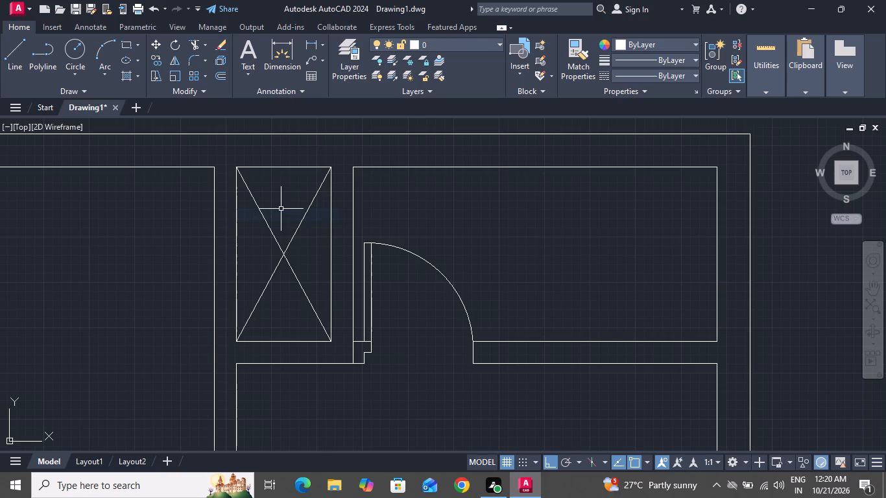
# Draw a short horizontal line across the central vertical partition, level with the bottom-left inner corner of the middle right room.
pyautogui.keyDown('ctrl'); pyautogui.scroll(-3, 281, 209); pyautogui.keyUp('ctrl')
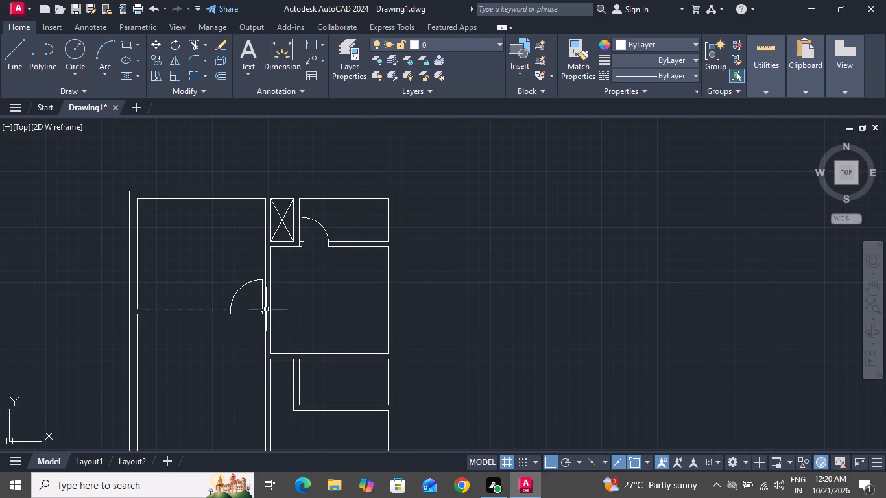
pyautogui.keyDown('ctrl'); pyautogui.scroll(1, 265, 338); pyautogui.keyUp('ctrl')
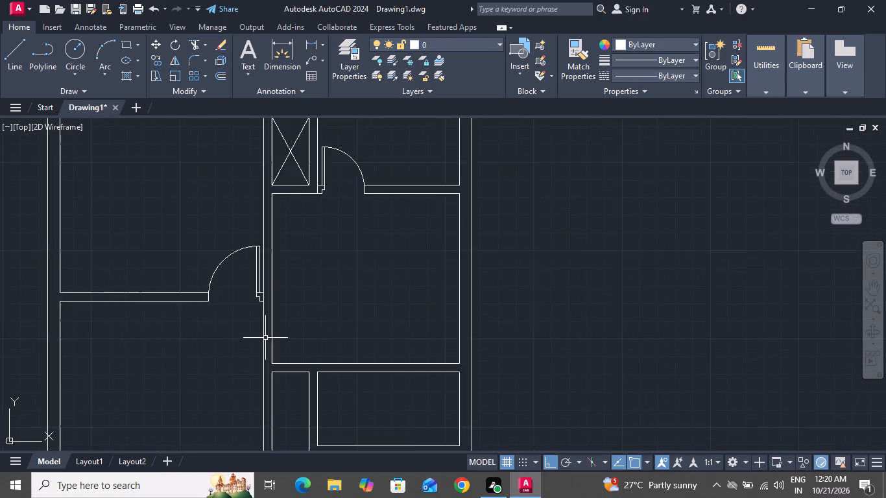
pyautogui.keyDown('ctrl'); pyautogui.scroll(2, 265, 338); pyautogui.keyUp('ctrl')
pyautogui.keyDown('ctrl'); pyautogui.scroll(-2, 265, 338); pyautogui.keyUp('ctrl')
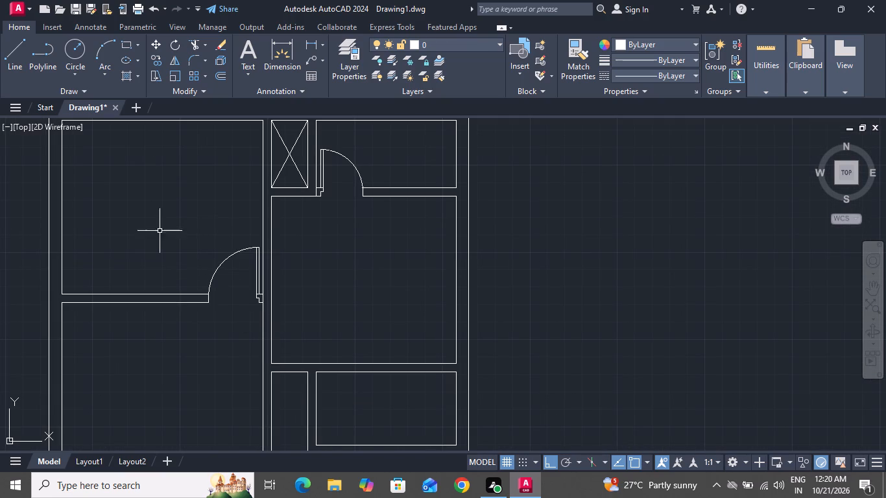
pyautogui.click(17, 41)
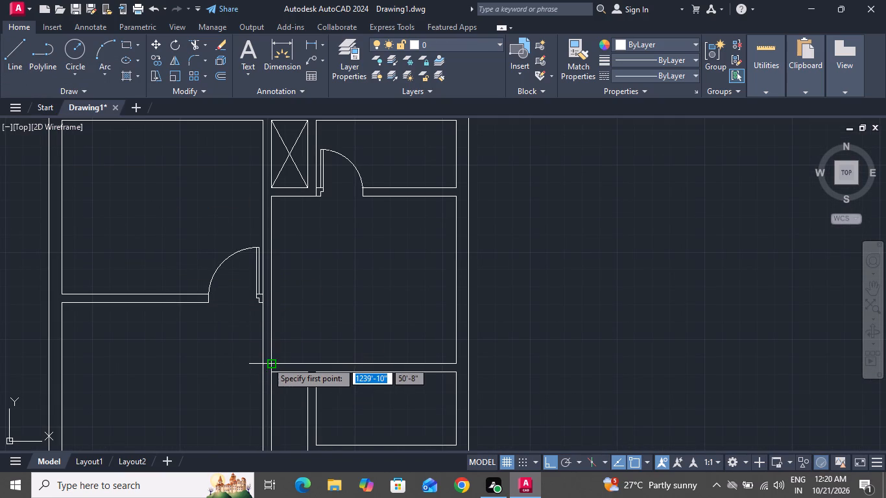
pyautogui.keyDown('ctrl'); pyautogui.scroll(2, 267, 362); pyautogui.keyUp('ctrl')
pyautogui.moveTo(275, 370); pyautogui.dragTo(270, 370)
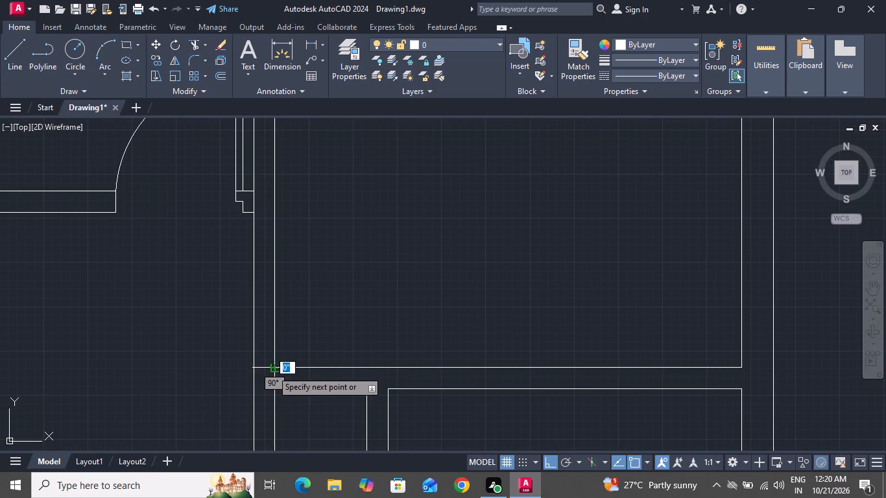
pyautogui.moveTo(270, 370); pyautogui.dragTo(256, 370)
pyautogui.click(256, 370)
pyautogui.rightClick(256, 370)
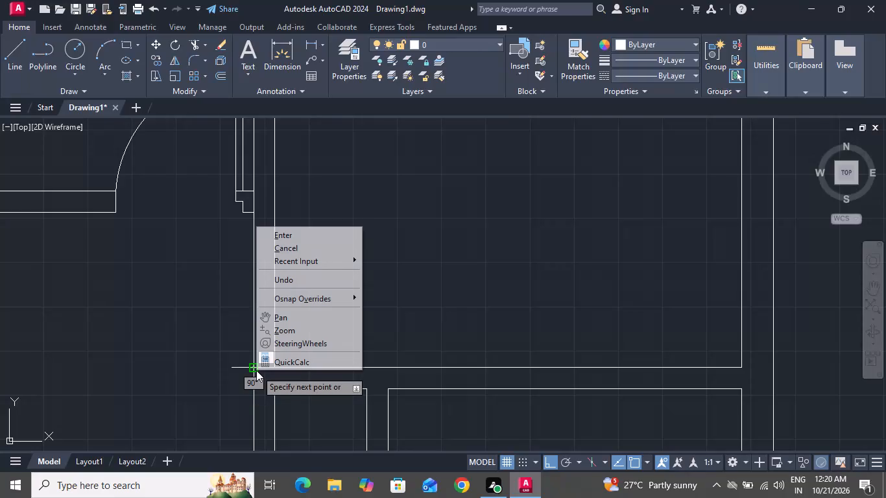
pyautogui.click(307, 245)
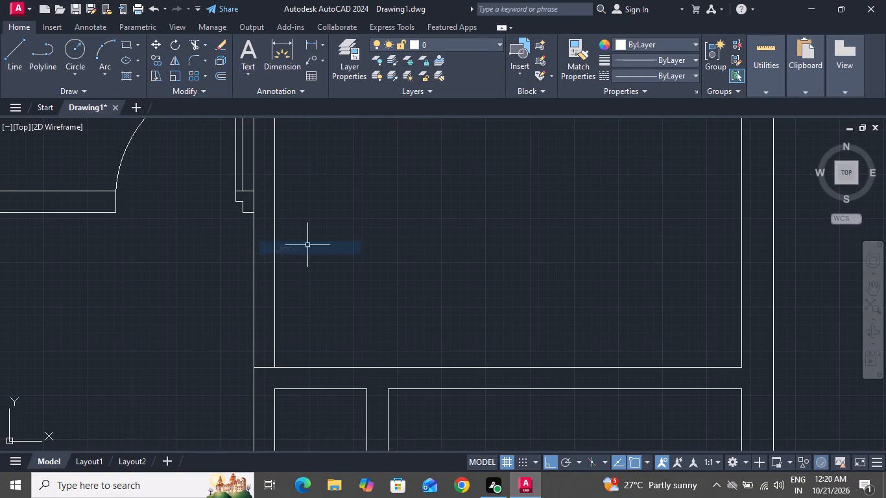
# Offset the short line across the vertical partition 3" upward as the first door jamb.
pyautogui.write('o 3"')
pyautogui.press('Return')
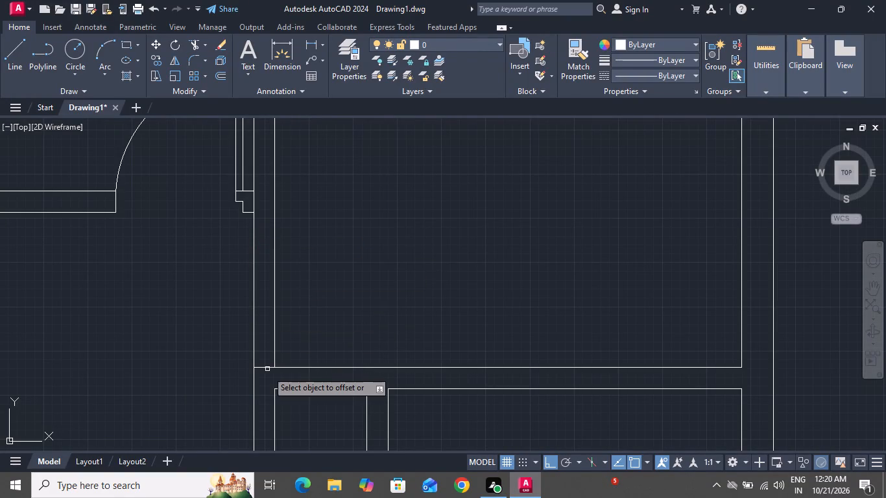
pyautogui.click(269, 368)
pyautogui.click(264, 339)
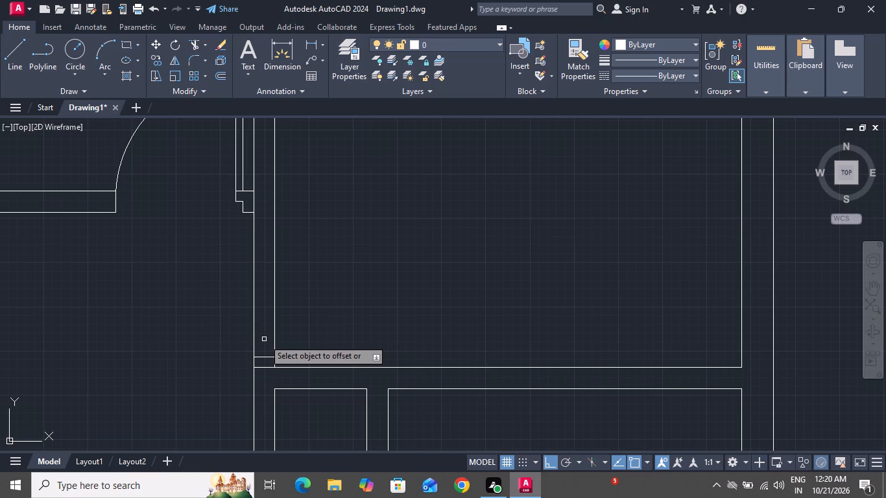
pyautogui.rightClick(264, 339)
pyautogui.click(307, 228)
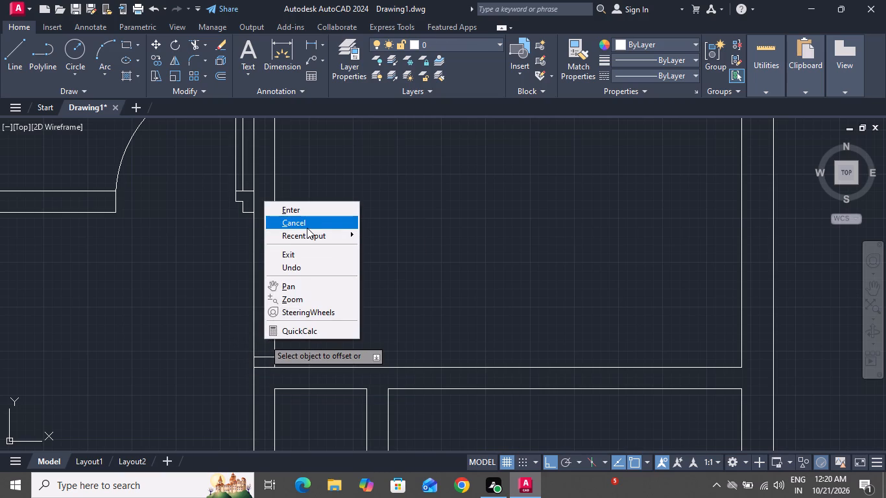
# Offset the first jamb line 3' upward across the central vertical partition to mark the door opening's upper jamb.
pyautogui.write("o 3'")
pyautogui.press('Return')
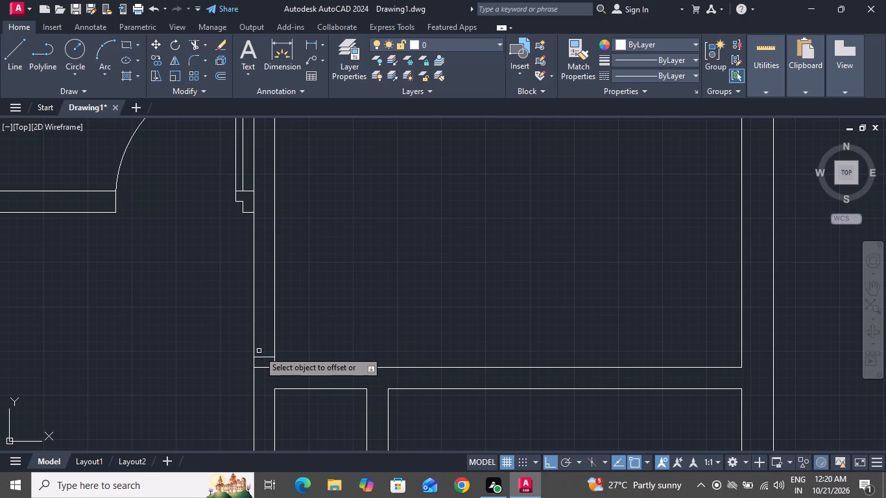
pyautogui.click(261, 359)
pyautogui.click(260, 327)
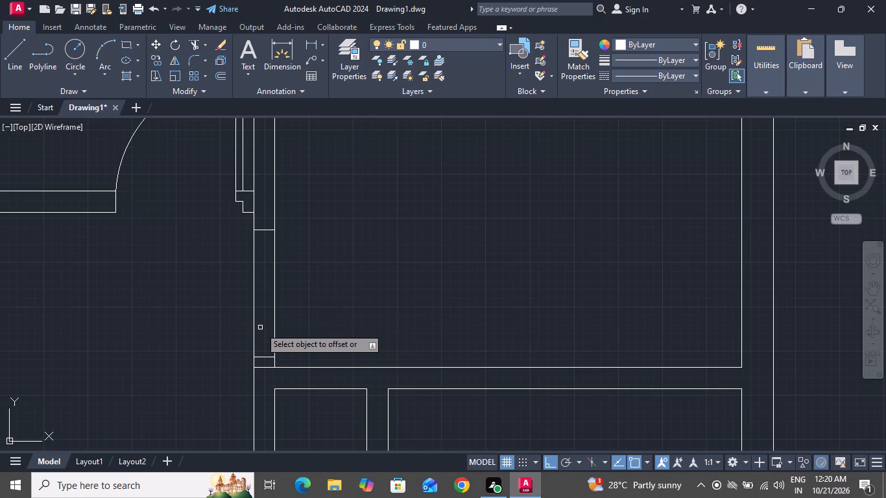
pyautogui.rightClick(260, 327)
pyautogui.click(295, 352)
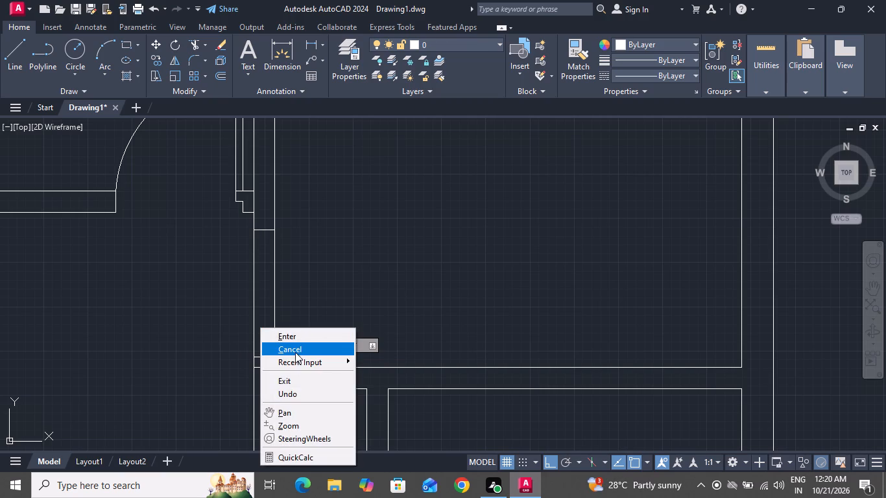
# Draw a 3' horizontal line into the middle right room from the midpoint of the lower jamb line.
pyautogui.click(4, 64)
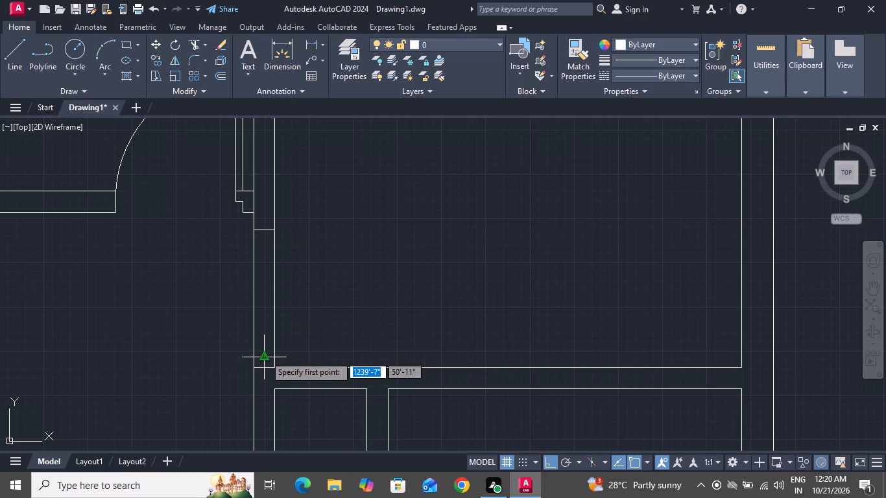
pyautogui.moveTo(265, 355); pyautogui.dragTo(392, 359)
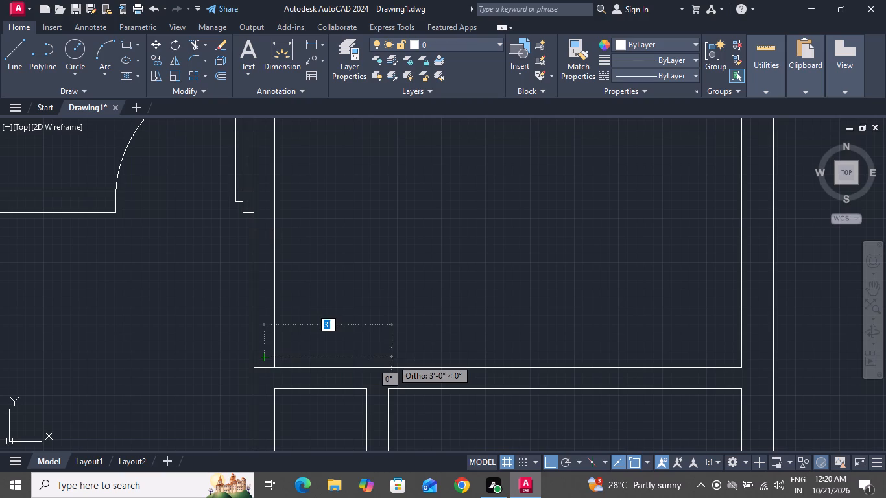
pyautogui.write("3'")
pyautogui.press('Return')
pyautogui.rightClick(392, 359)
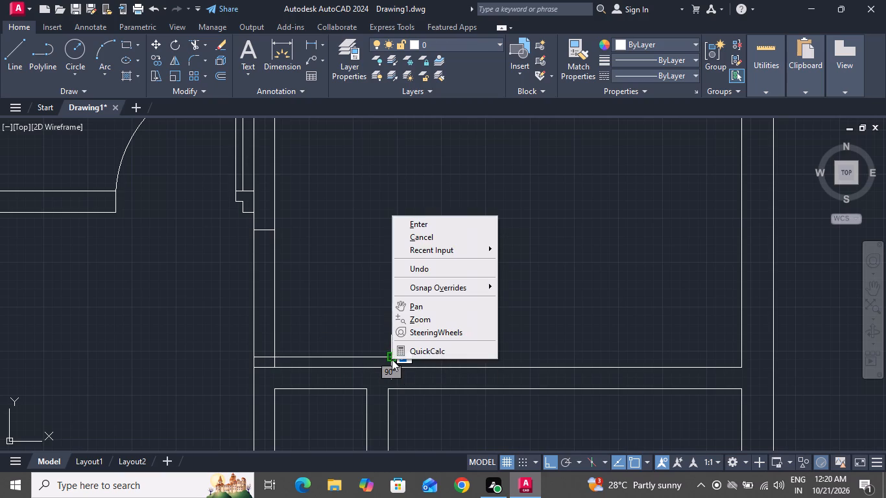
pyautogui.click(442, 232)
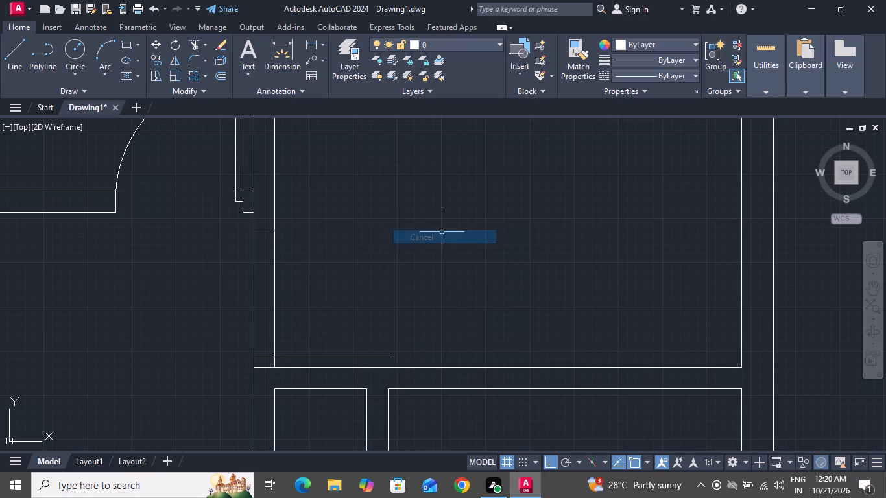
# Offset the 3' door leaf line 2" upward to give the leaf its thickness.
pyautogui.write('o 2"')
pyautogui.press('Return')
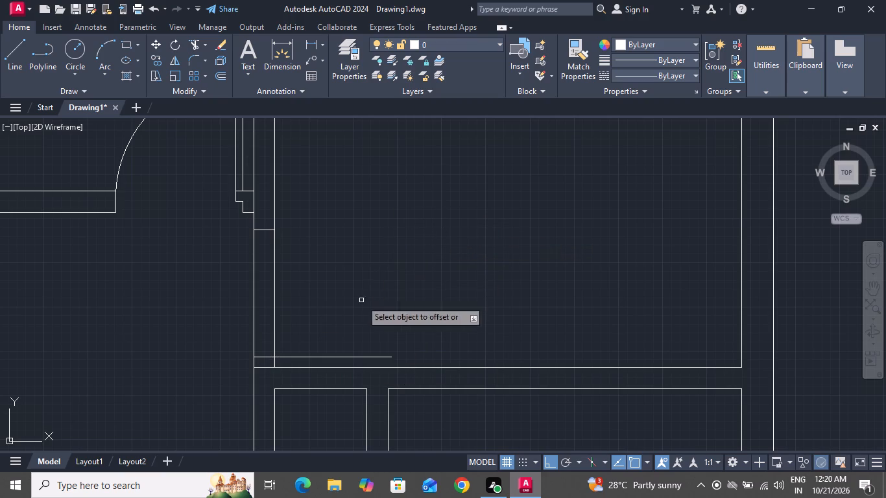
pyautogui.click(350, 355)
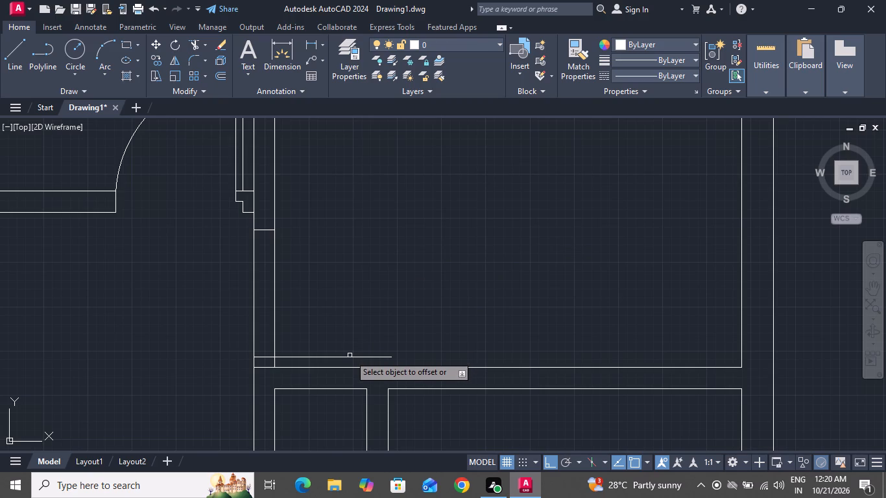
pyautogui.click(350, 357)
pyautogui.click(349, 314)
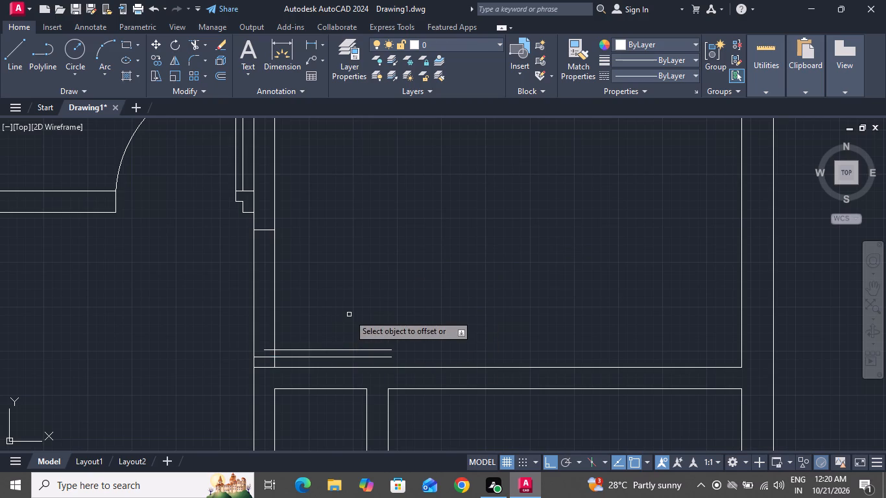
pyautogui.rightClick(349, 314)
pyautogui.click(361, 332)
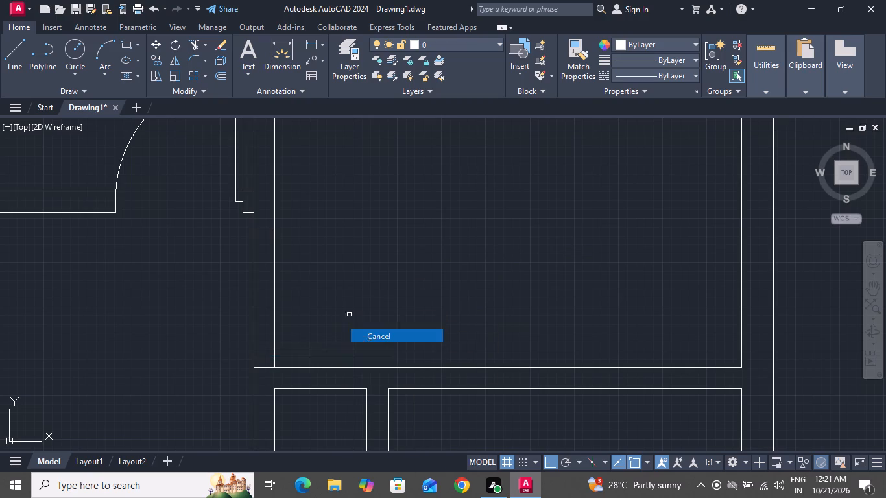
# Draw the door swing arc from the upper jamb's midpoint through the leaf's upper free corner to its lower free corner.
pyautogui.write('a')
pyautogui.press('space')
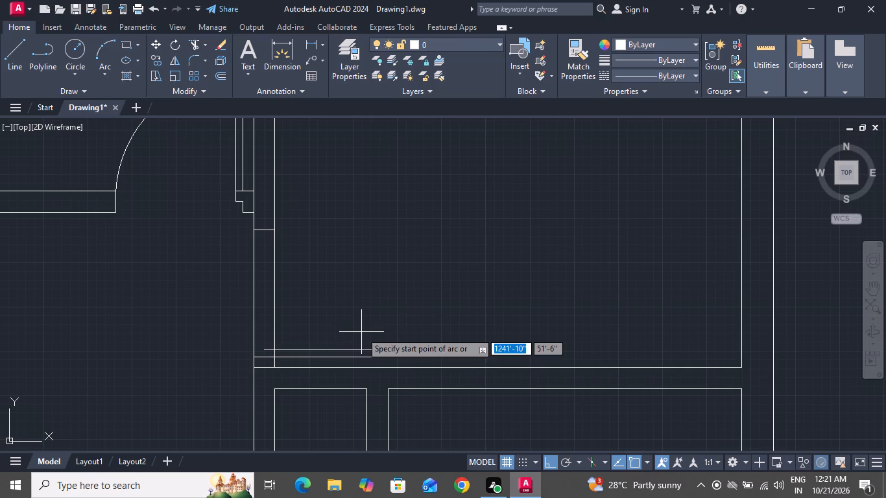
pyautogui.click(261, 230)
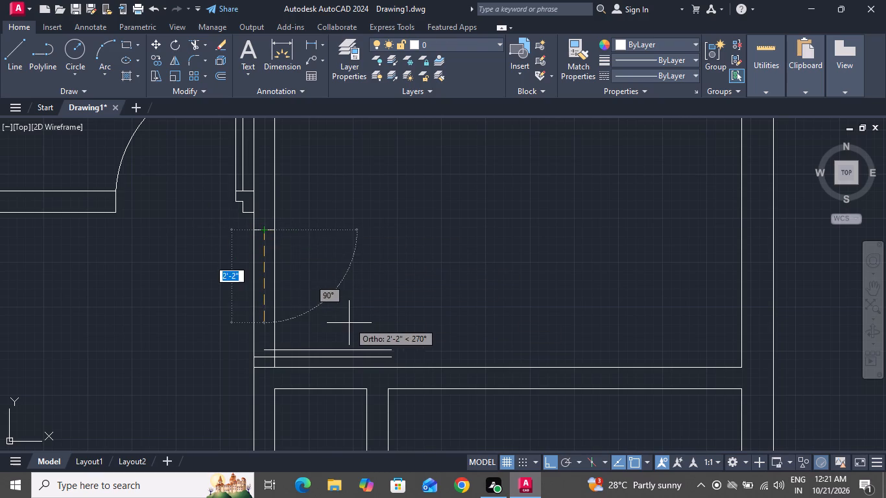
pyautogui.click(394, 348)
pyautogui.click(394, 357)
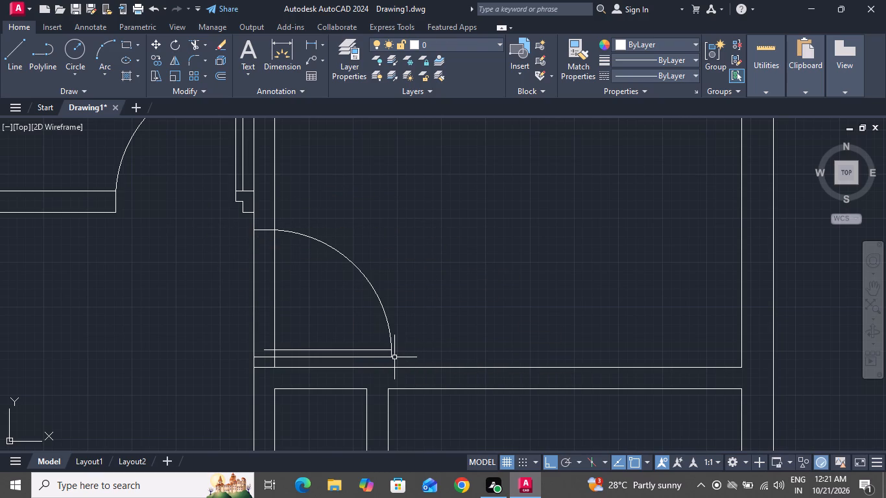
pyautogui.rightClick(394, 357)
pyautogui.click(369, 220)
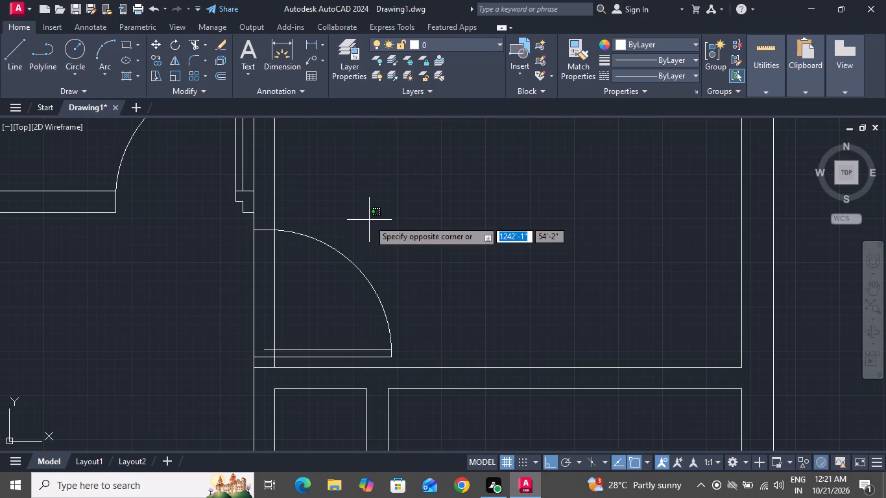
pyautogui.click(369, 220)
# Draw a short vertical line closing the door leaf's hinge end, joining its upper and lower lines.
pyautogui.doubleClick(8, 49)
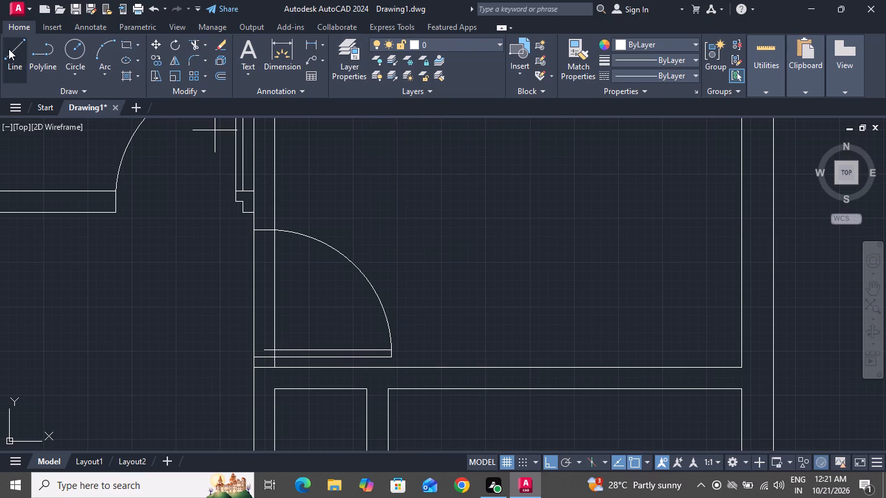
pyautogui.click(262, 350)
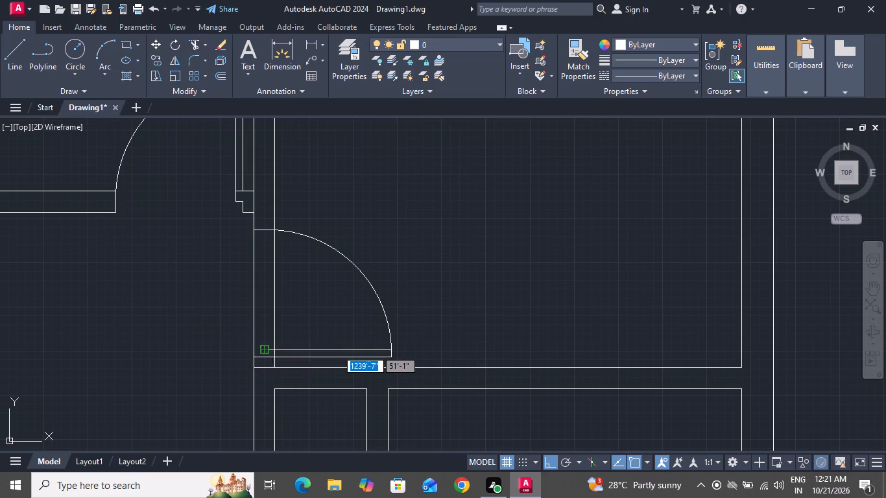
pyautogui.click(262, 360)
pyautogui.rightClick(262, 360)
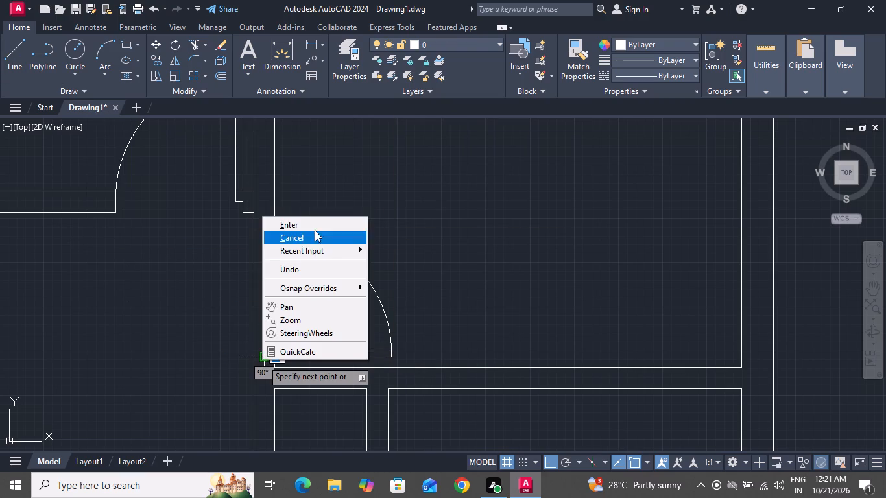
pyautogui.click(315, 242)
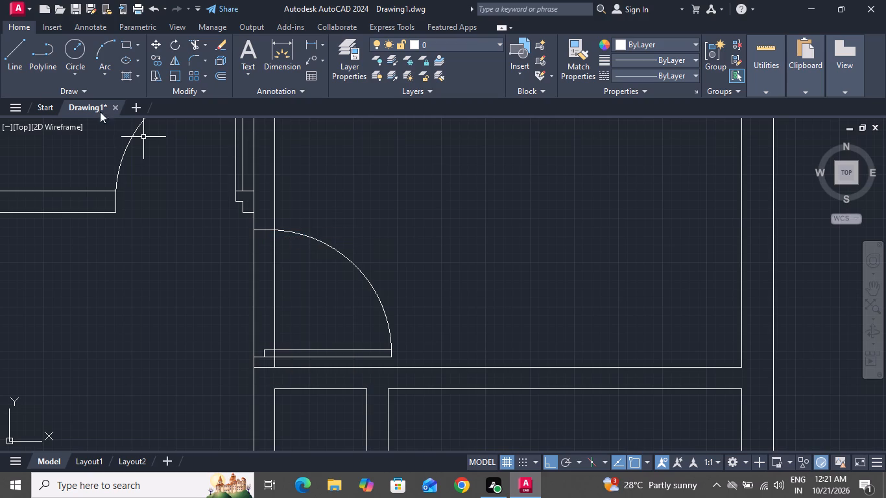
# Trim both partition lines between the two jambs and the leaf's lower line where it overlaps the partition.
pyautogui.click(194, 45)
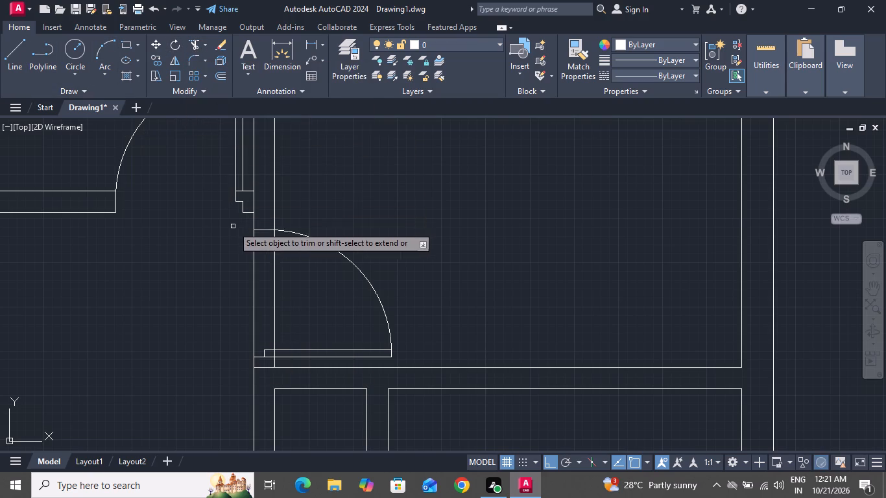
pyautogui.click(247, 252)
pyautogui.click(283, 253)
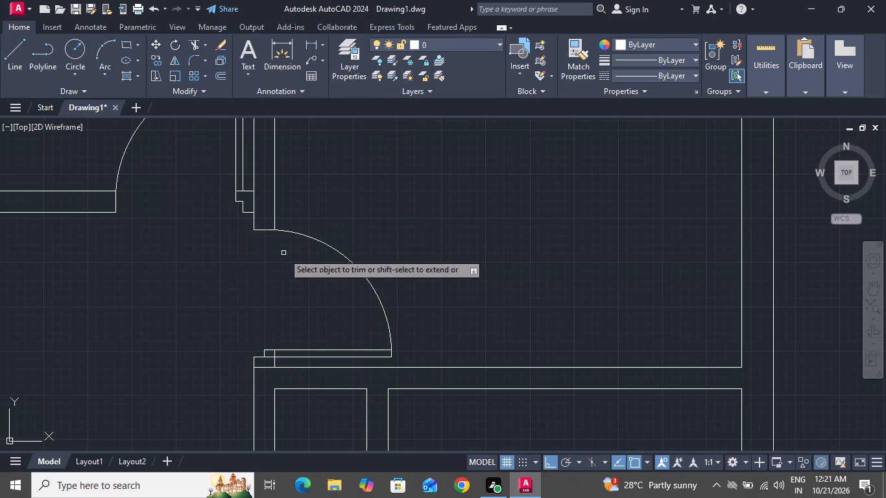
pyautogui.doubleClick(272, 355)
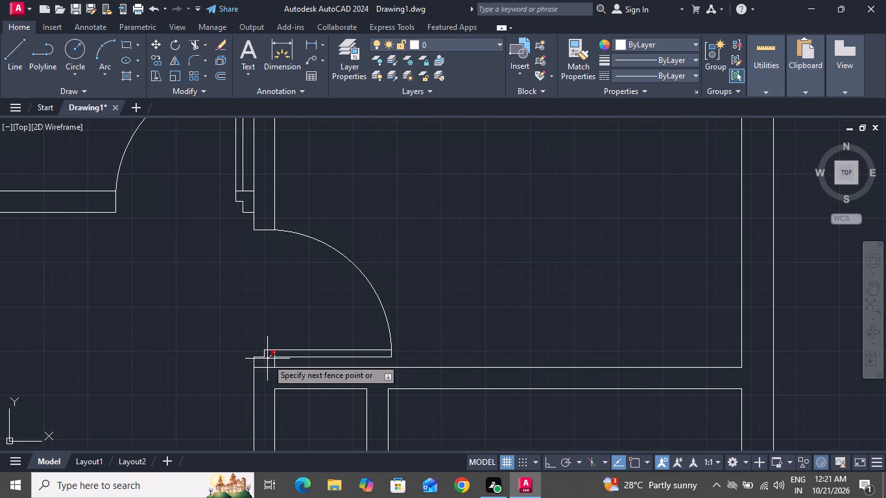
pyautogui.click(267, 359)
pyautogui.rightClick(267, 359)
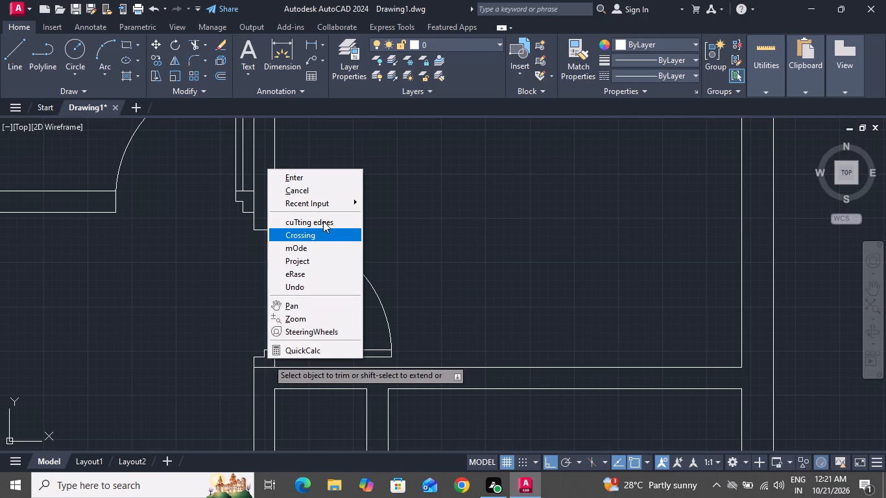
pyautogui.click(322, 184)
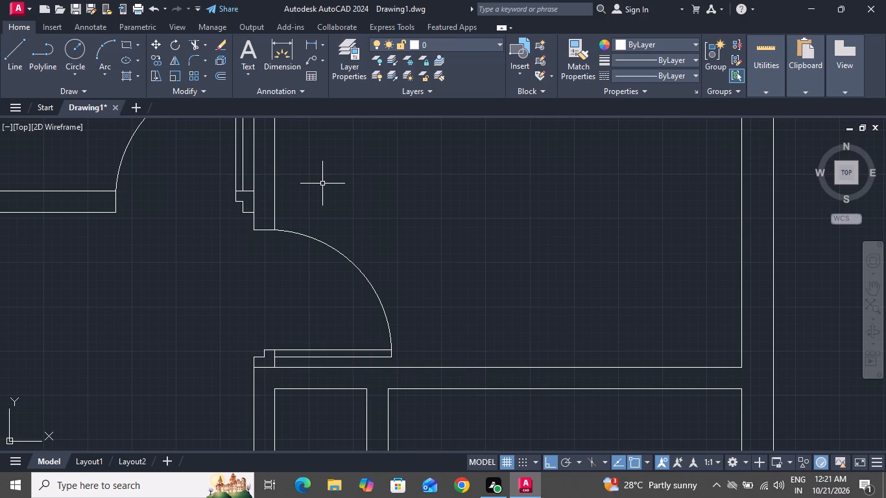
# Draw a short horizontal line across the central partition from the top-left inner corner of the narrow space below the new door.
pyautogui.click(322, 184)
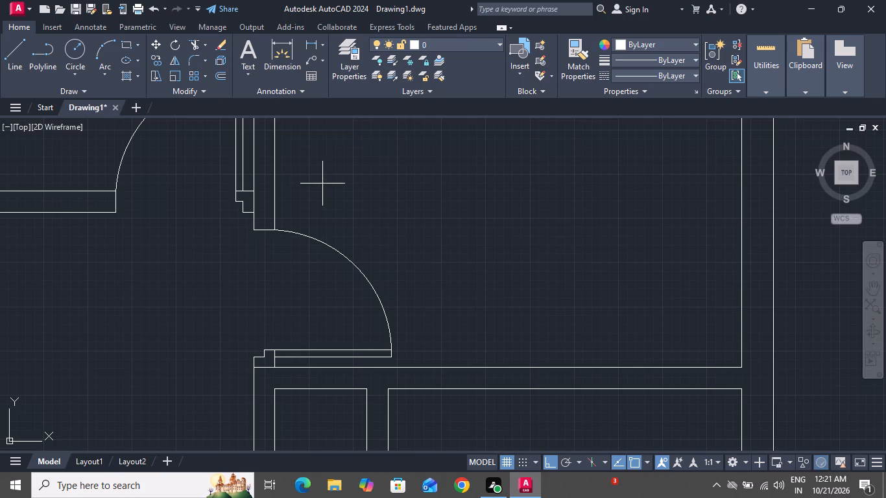
pyautogui.keyDown('ctrl'); pyautogui.scroll(-5, 322, 184); pyautogui.keyUp('ctrl')
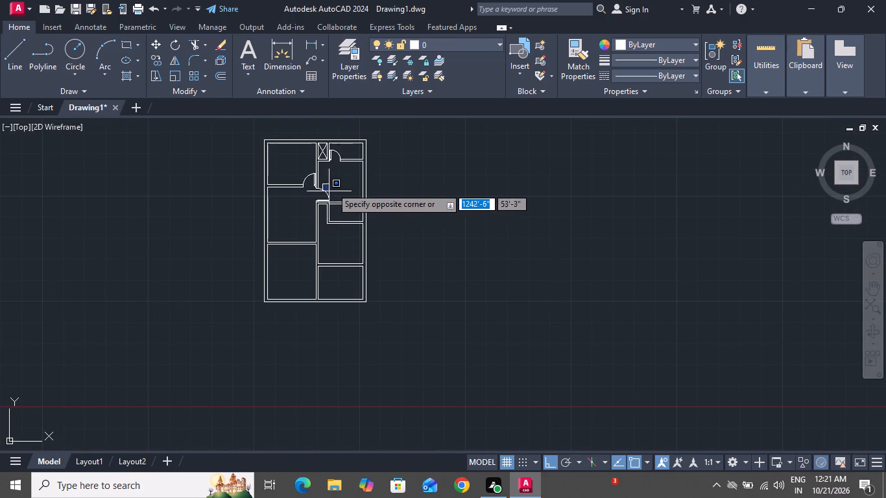
pyautogui.click(335, 176)
pyautogui.keyDown('ctrl'); pyautogui.scroll(3, 323, 202); pyautogui.keyUp('ctrl')
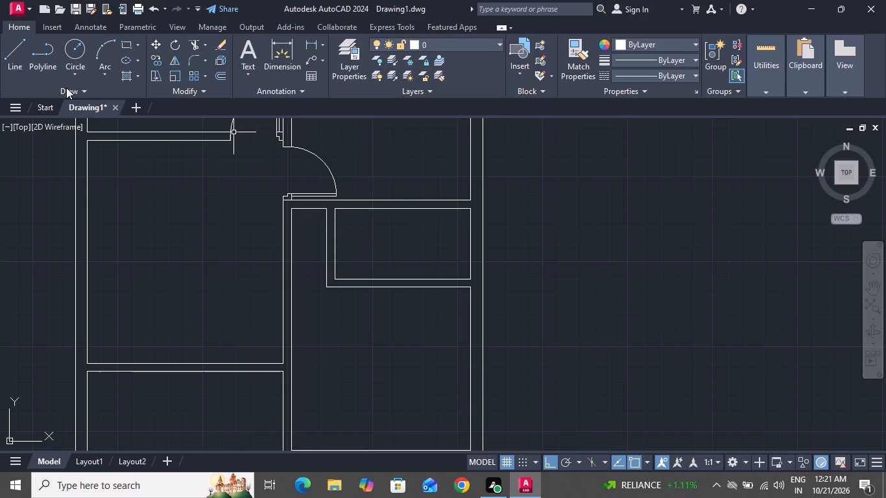
pyautogui.click(19, 46)
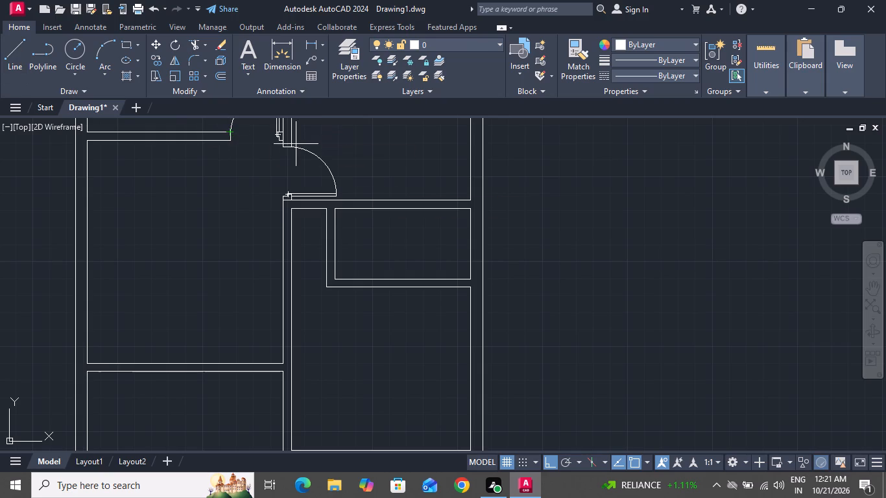
pyautogui.keyDown('ctrl'); pyautogui.scroll(1, 287, 214); pyautogui.keyUp('ctrl')
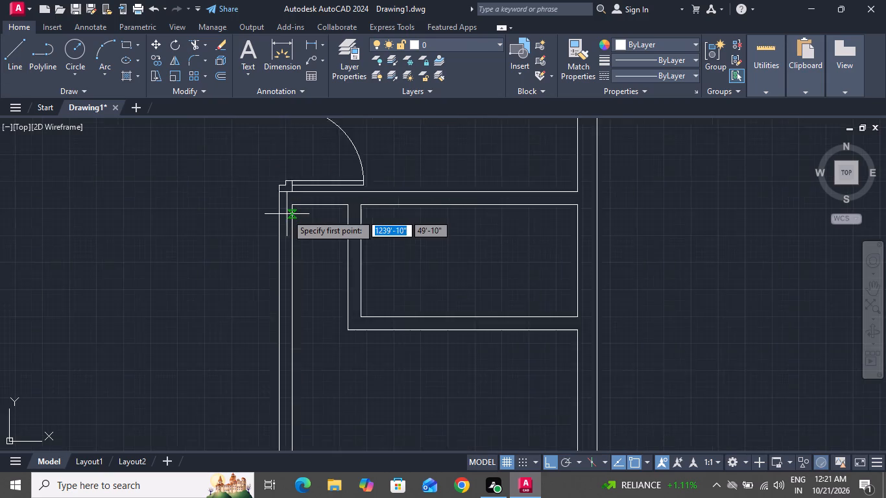
pyautogui.keyDown('ctrl'); pyautogui.scroll(1, 287, 214); pyautogui.keyUp('ctrl')
pyautogui.moveTo(293, 200); pyautogui.dragTo(275, 200)
pyautogui.doubleClick(275, 200)
pyautogui.middleClick(275, 200)
pyautogui.rightClick(275, 200)
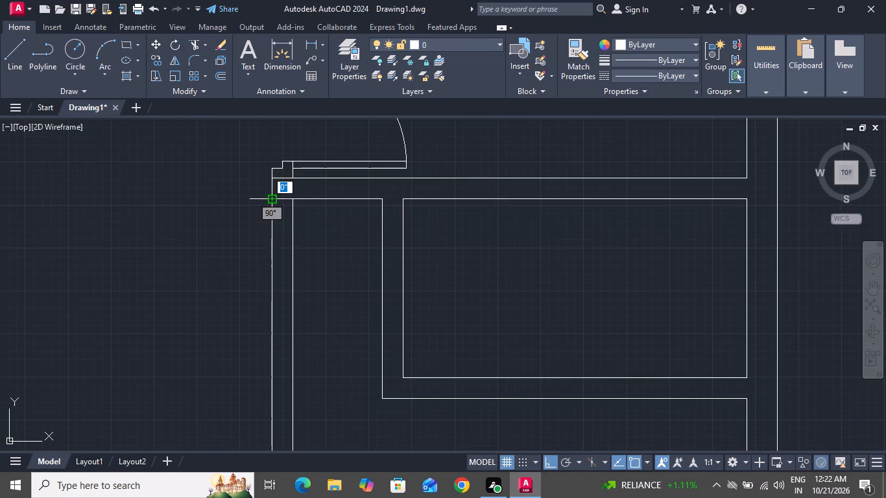
pyautogui.click(293, 217)
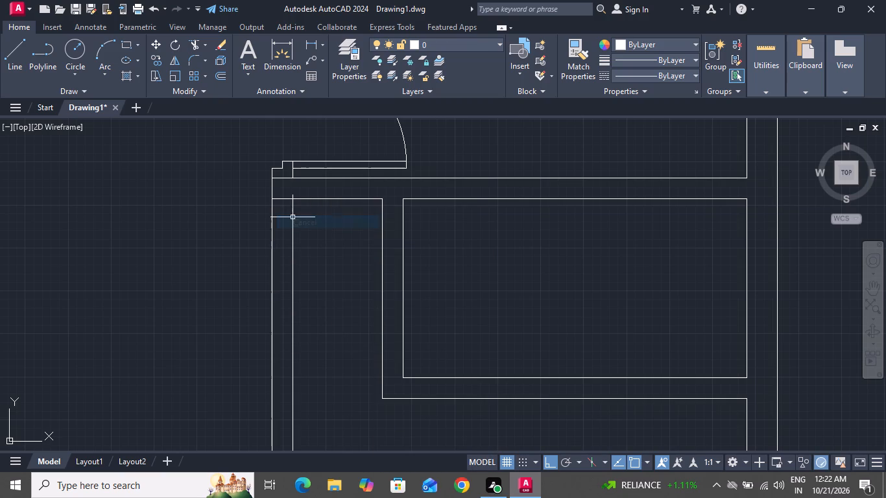
# Offset the new short line across the partition 3" downward as the next door's first jamb.
pyautogui.write('o 3"')
pyautogui.press('Return')
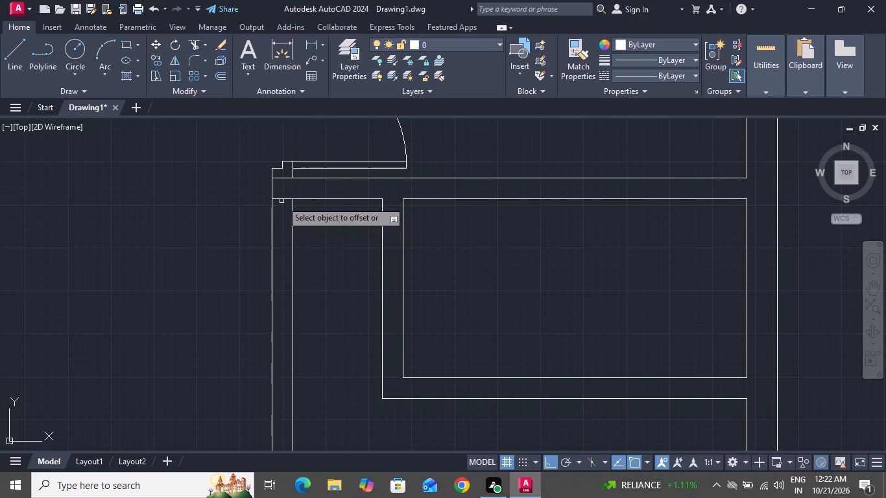
pyautogui.click(283, 199)
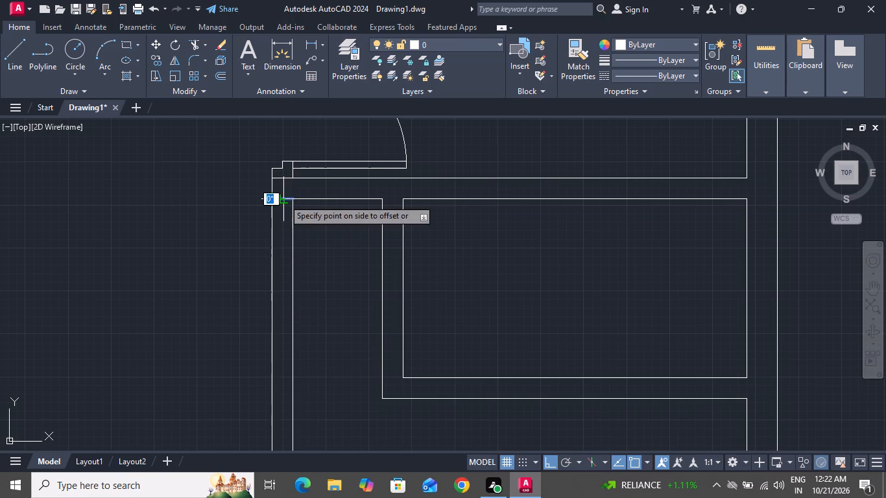
pyautogui.click(283, 207)
pyautogui.rightClick(283, 207)
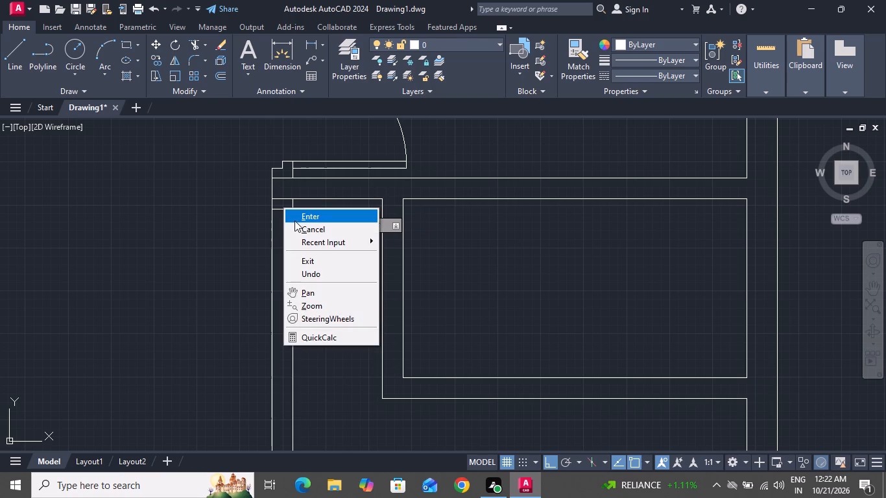
pyautogui.click(294, 224)
# Offset the new door's first jamb line 2'6" downward across the central partition as the second jamb.
pyautogui.write('o 3')
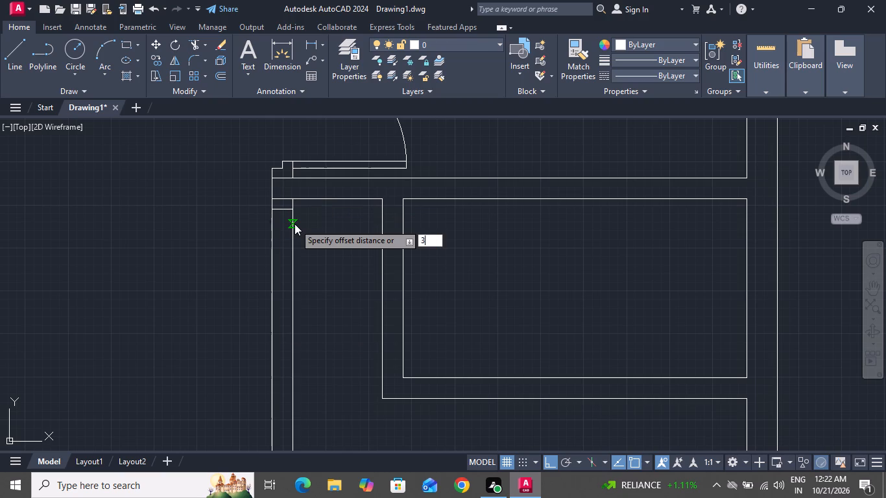
pyautogui.press('BackSpace')
pyautogui.press('2')
pyautogui.write('\'6"')
pyautogui.press('Return')
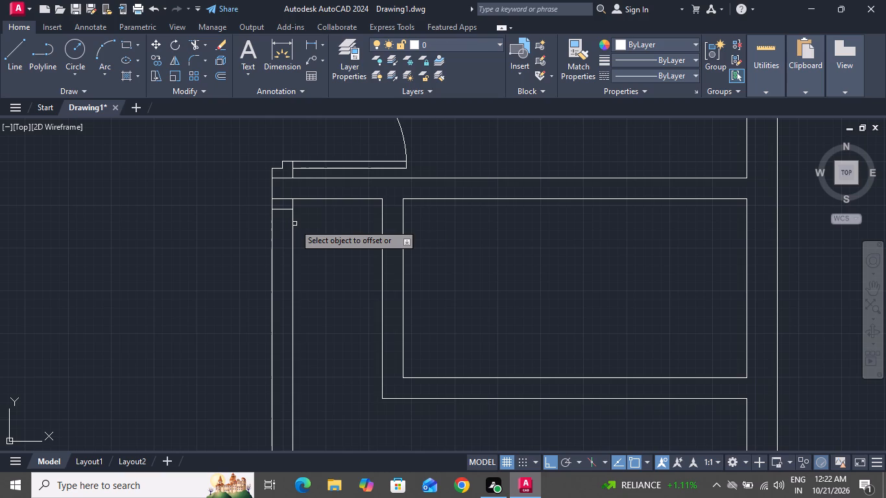
pyautogui.click(284, 210)
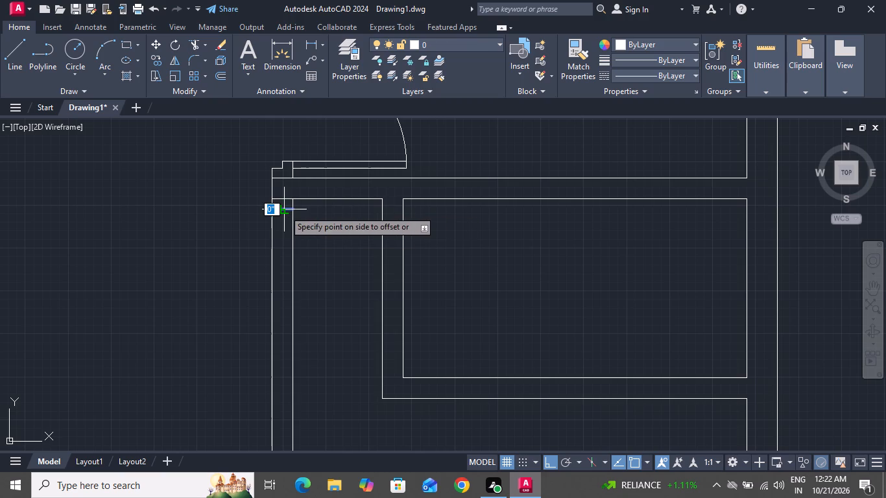
pyautogui.click(286, 227)
pyautogui.rightClick(285, 227)
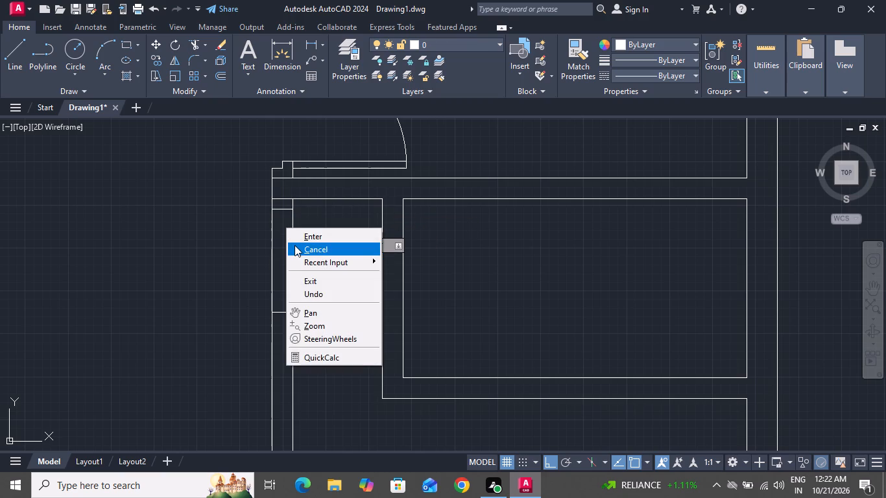
pyautogui.click(294, 245)
# Draw a 2'6" horizontal line from the first jamb's midpoint into the narrow space as the door leaf's upper line.
pyautogui.click(5, 47)
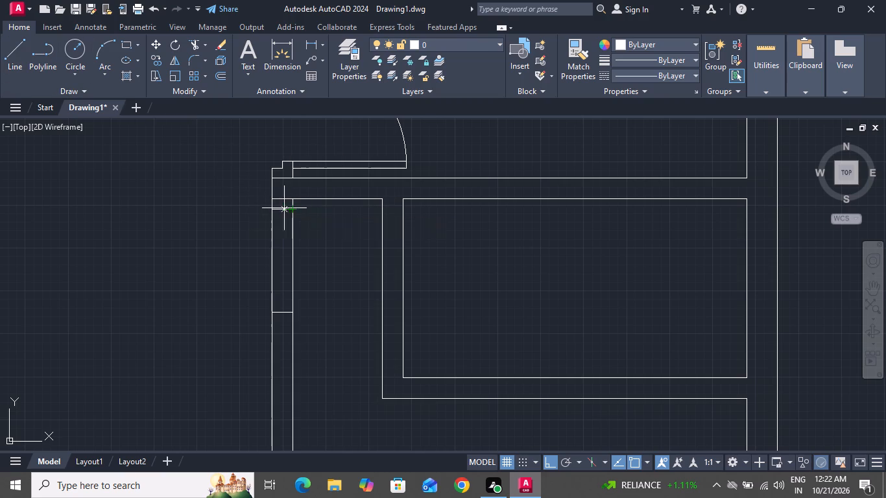
pyautogui.moveTo(280, 208); pyautogui.dragTo(353, 219)
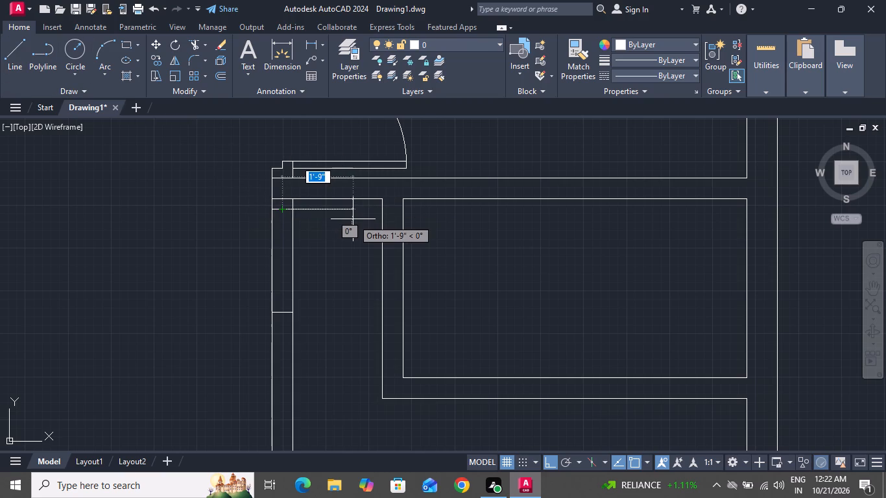
pyautogui.write('2\'6"')
pyautogui.press('Return')
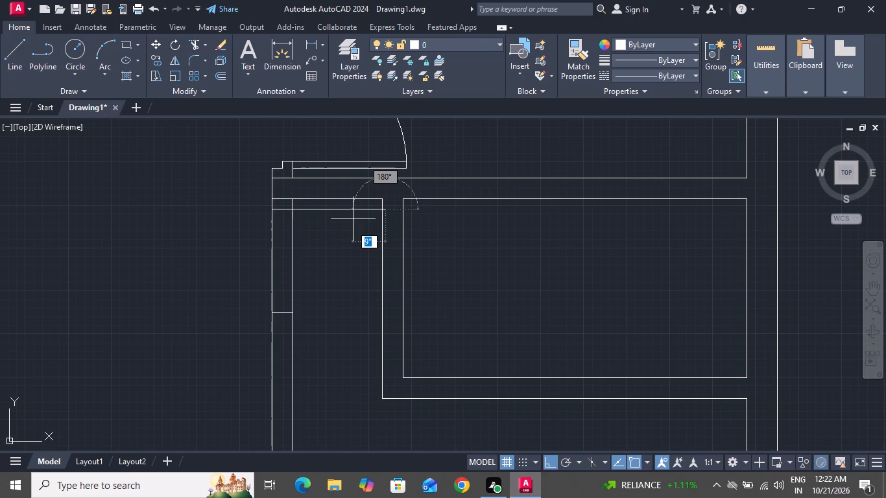
pyautogui.rightClick(353, 219)
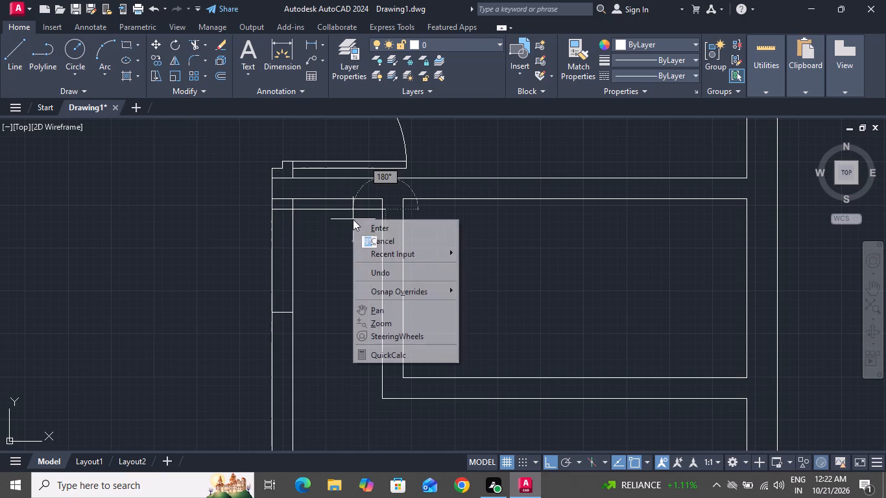
pyautogui.click(370, 237)
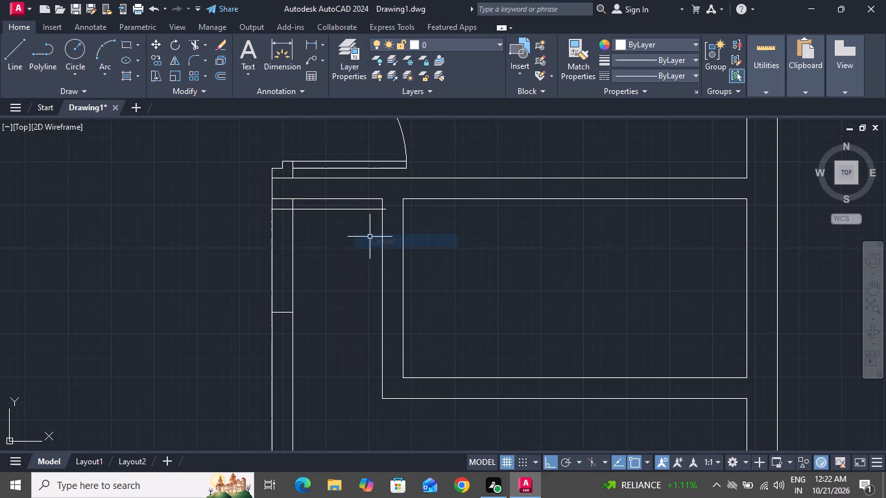
# Offset the door leaf's upper line 2" downward as its lower line.
pyautogui.write('o')
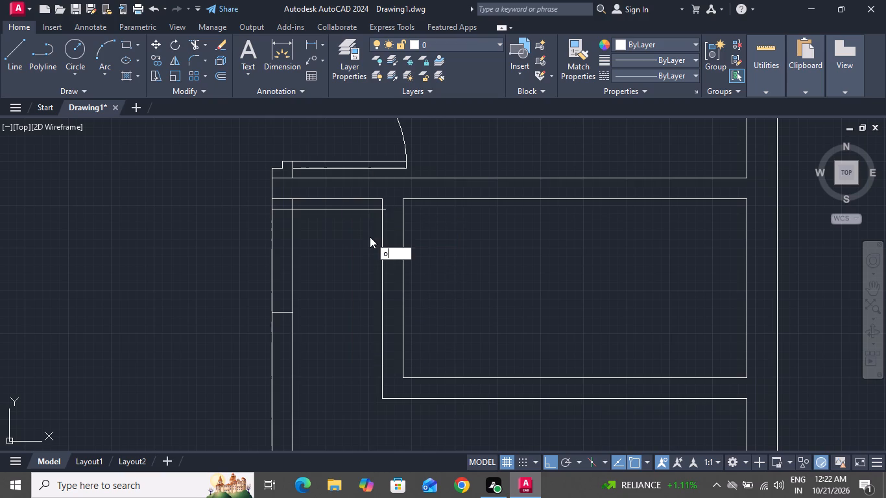
pyautogui.press('space')
pyautogui.write('2"')
pyautogui.press('Return')
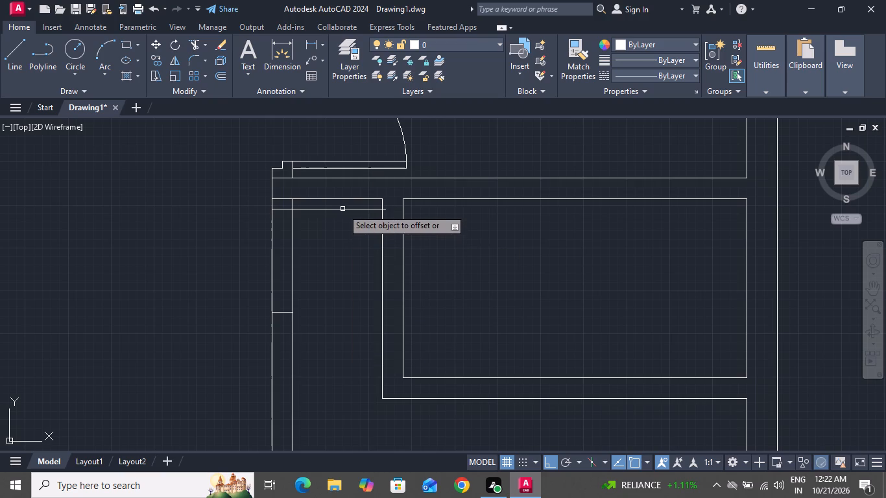
pyautogui.click(342, 209)
pyautogui.click(342, 224)
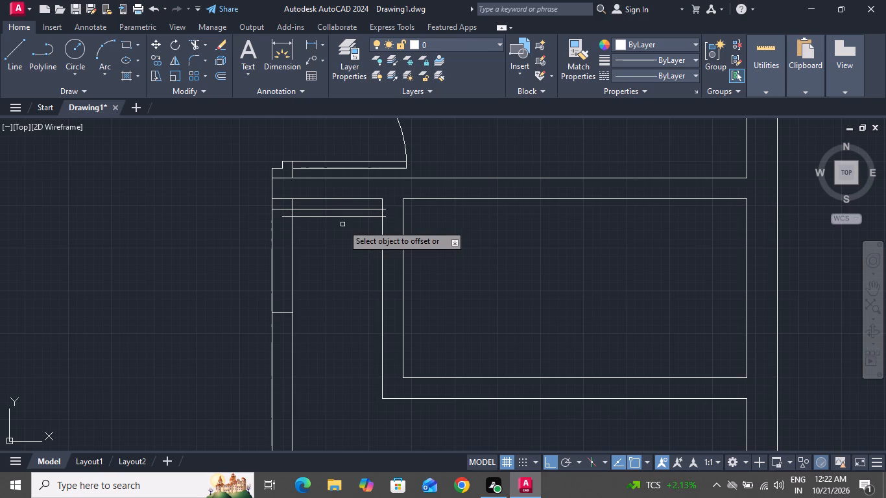
pyautogui.rightClick(342, 224)
pyautogui.click(360, 240)
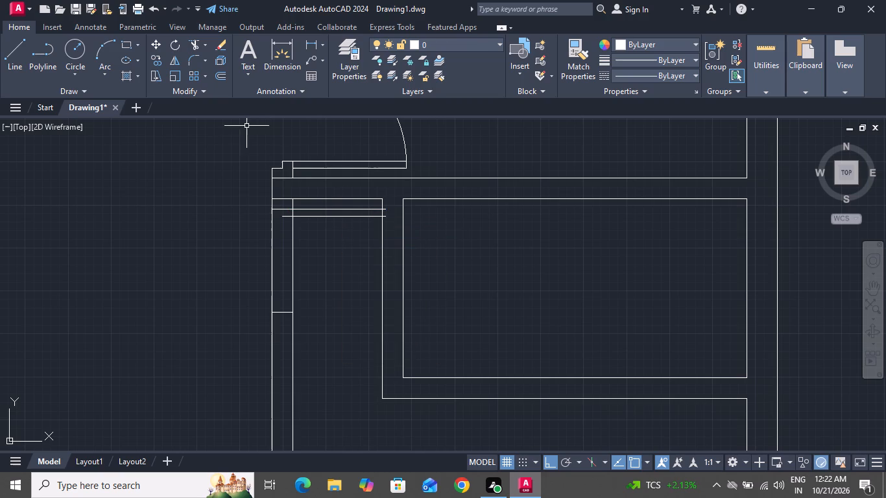
# Draw a short horizontal line closing the top of the vertical partition beside the narrow space, joining its two upper corners.
pyautogui.click(6, 47)
pyautogui.moveTo(382, 200); pyautogui.dragTo(403, 200)
pyautogui.click(403, 200)
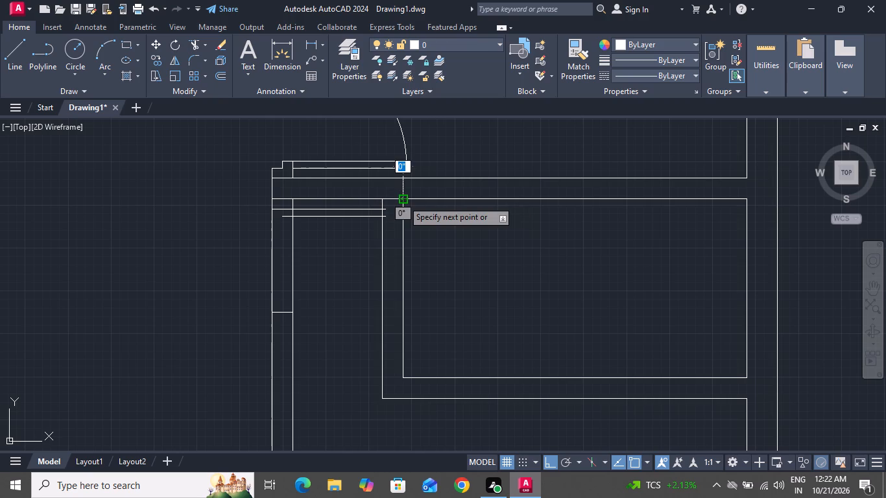
pyautogui.rightClick(403, 200)
pyautogui.moveTo(422, 219); pyautogui.dragTo(369, 151)
pyautogui.rightClick(398, 192)
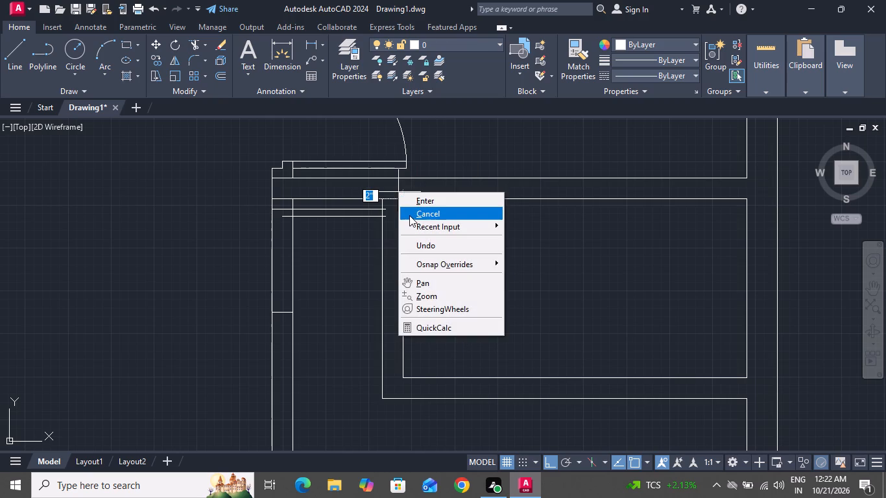
pyautogui.click(410, 216)
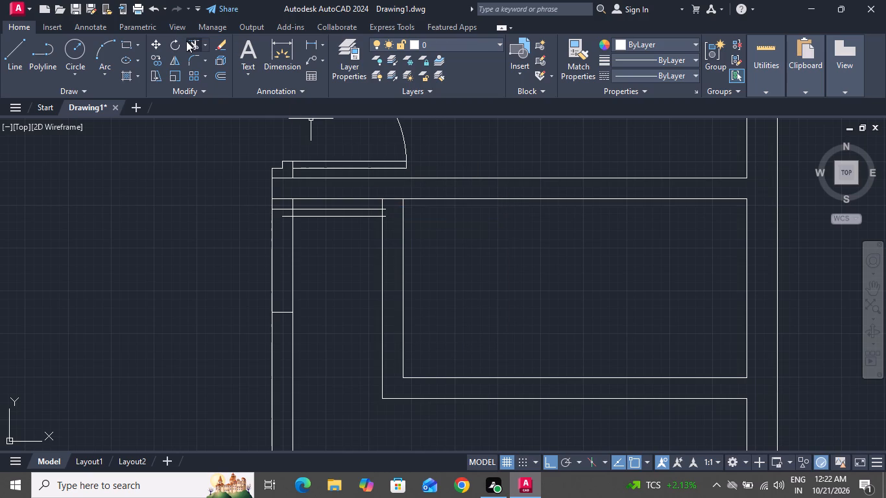
# Trim away both lines of the vertical partition separating the narrow space from the room beside it, below the door leaf.
pyautogui.click(187, 41)
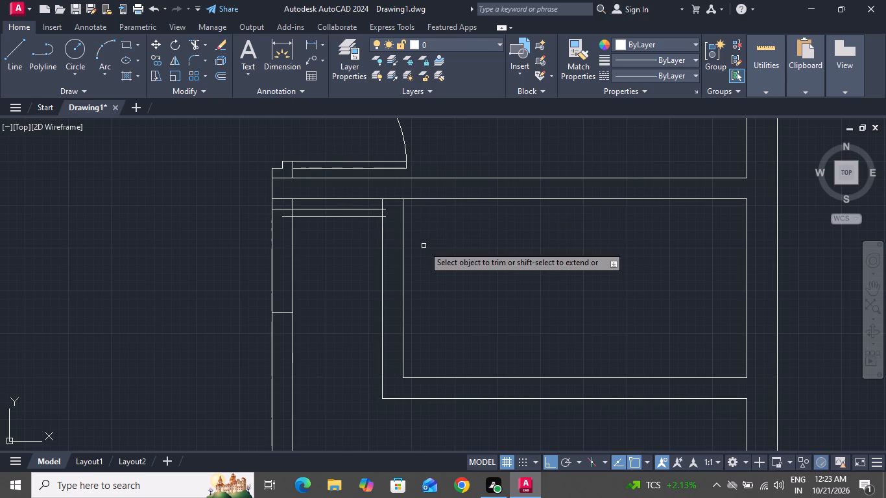
pyautogui.moveTo(424, 246); pyautogui.dragTo(366, 263)
pyautogui.click(366, 263)
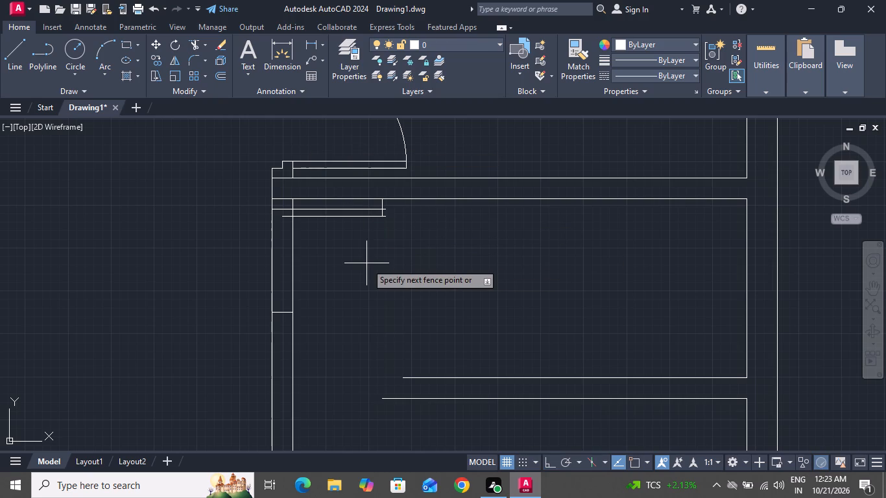
pyautogui.rightClick(366, 263)
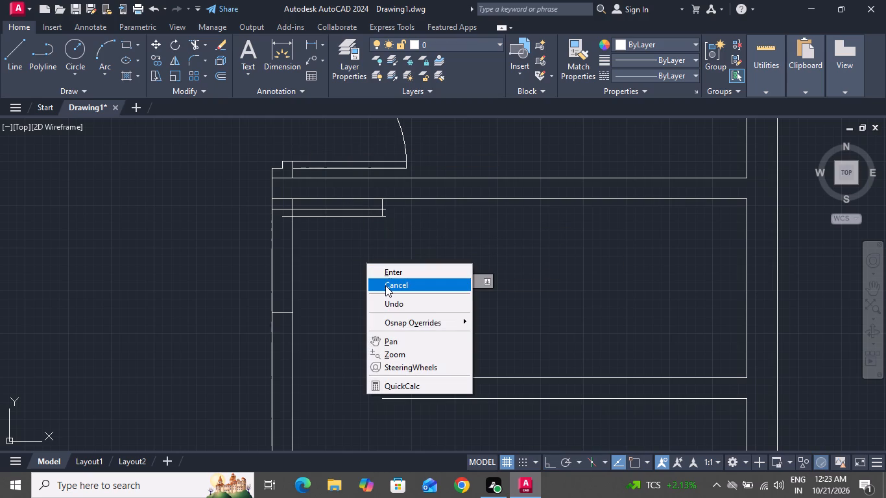
pyautogui.click(385, 285)
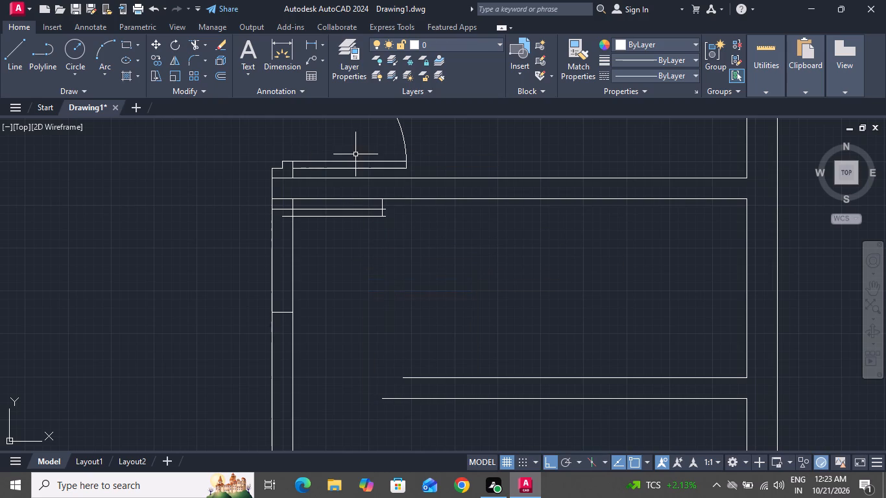
# Trim the leftover stub of the vertical partition line at the leaf's free end, undoing the accidental trim of the leaf's upper line.
pyautogui.click(198, 41)
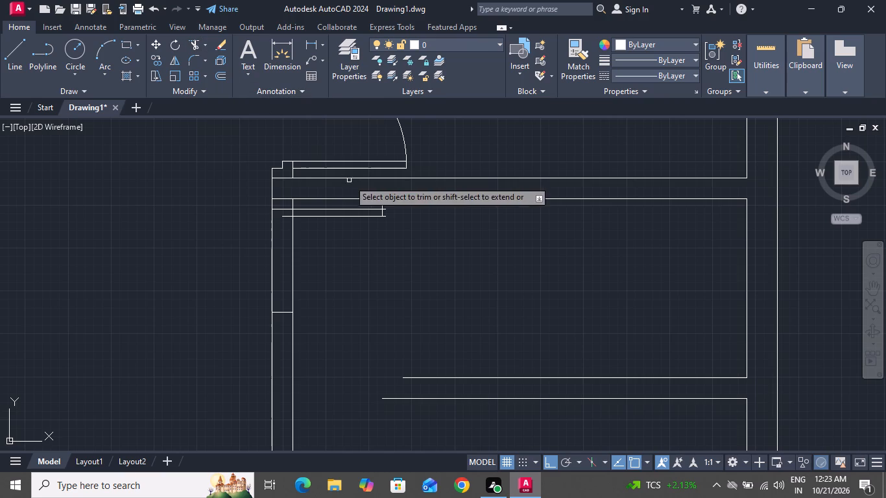
pyautogui.keyDown('ctrl'); pyautogui.scroll(1, 398, 230); pyautogui.keyUp('ctrl')
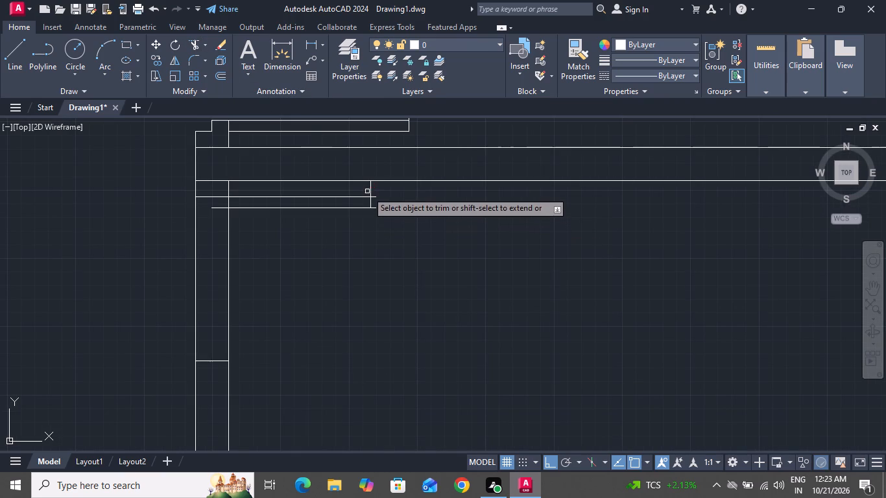
pyautogui.moveTo(370, 191); pyautogui.dragTo(374, 196)
pyautogui.click(374, 196)
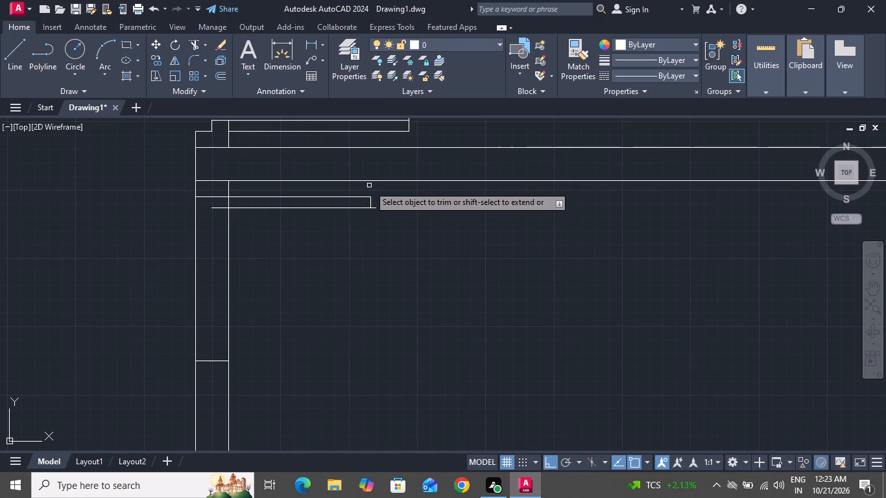
pyautogui.hotkey('ctrl', 'z')
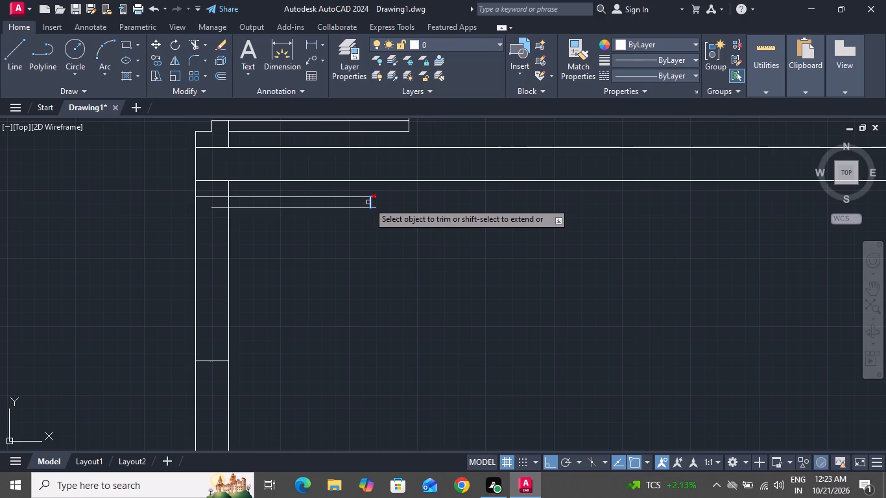
pyautogui.click(369, 202)
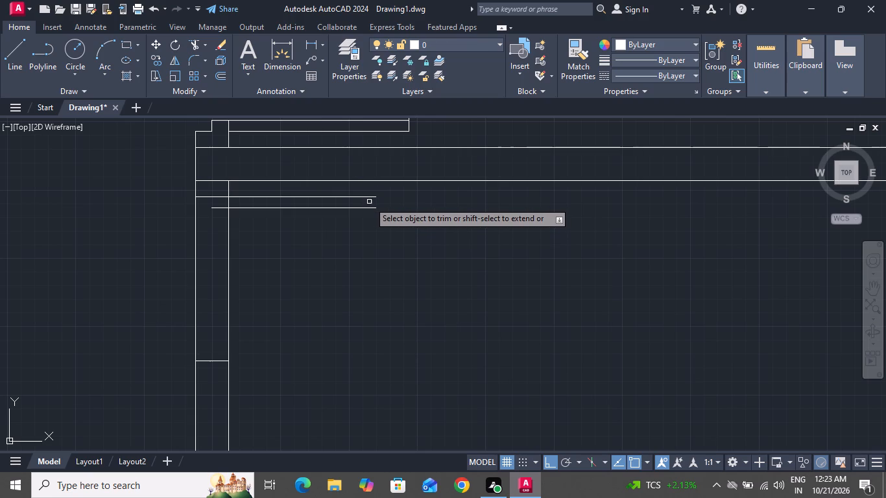
pyautogui.rightClick(341, 263)
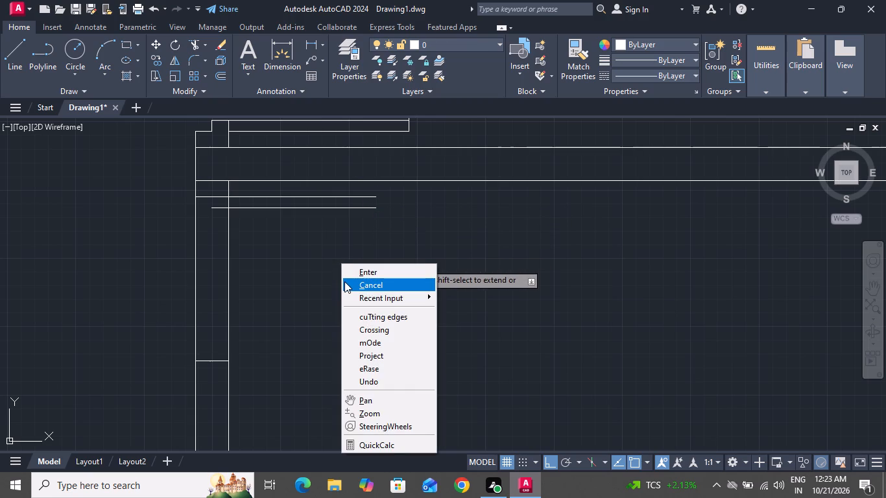
pyautogui.click(344, 281)
# Draw a short vertical line closing the door leaf's hinge end, joining its lower and upper lines.
pyautogui.click(10, 46)
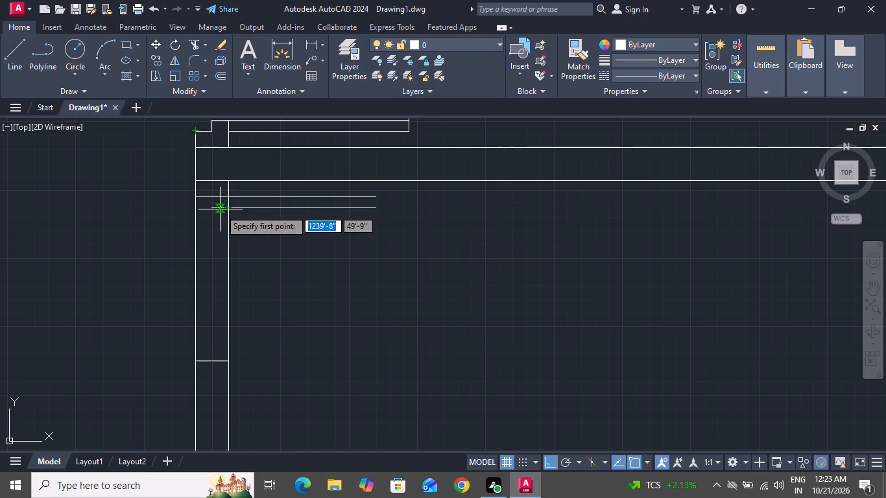
pyautogui.moveTo(213, 209); pyautogui.dragTo(209, 199)
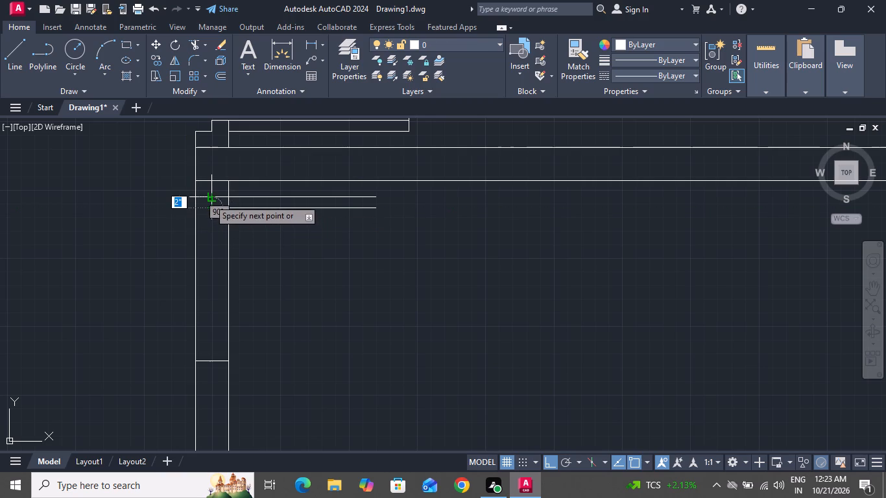
pyautogui.click(209, 199)
pyautogui.rightClick(209, 199)
pyautogui.click(226, 217)
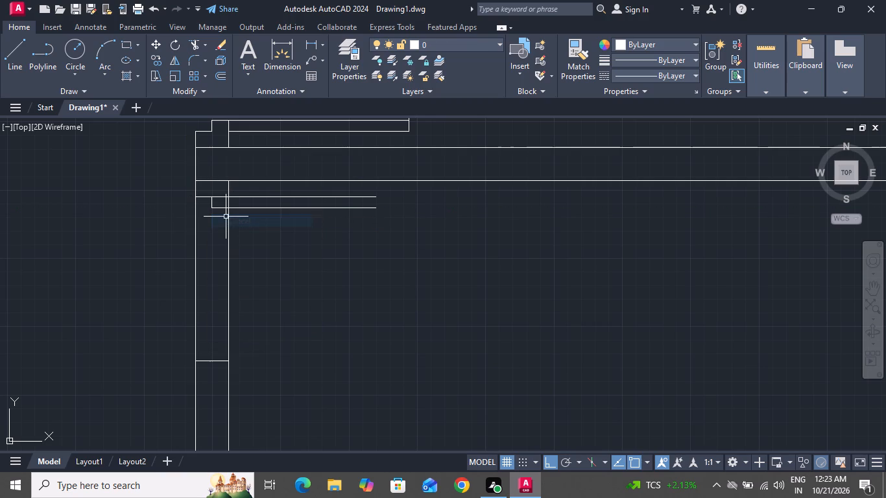
# Draw the door swing as a three-point arc from the lower jamb's midpoint through the leaf's lower free corner to its upper one.
pyautogui.write('a')
pyautogui.press('space')
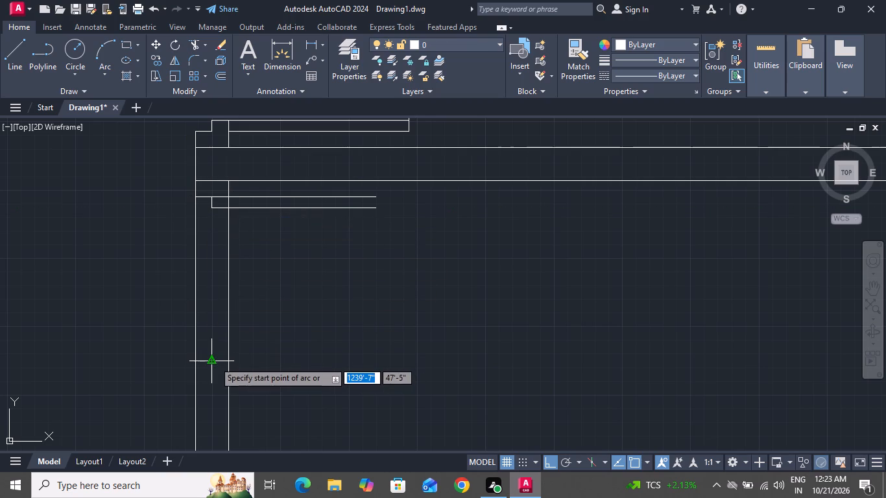
pyautogui.moveTo(214, 361); pyautogui.dragTo(313, 279)
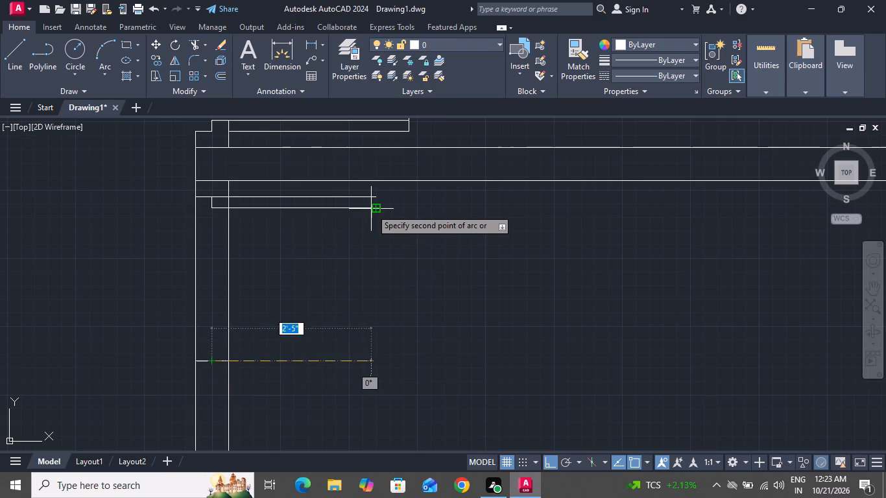
pyautogui.click(373, 208)
pyautogui.click(376, 196)
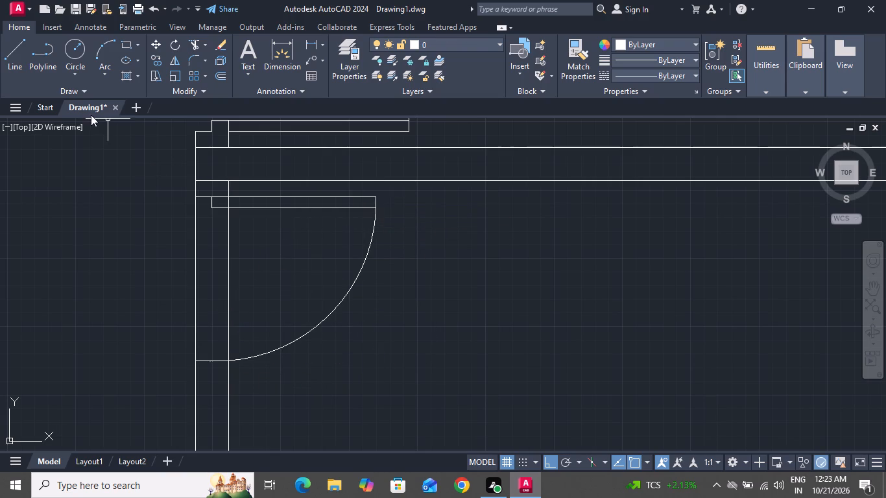
# Trim both vertical partition lines inside the 2'6" door opening, between the door leaf and the lower jamb.
pyautogui.click(187, 42)
pyautogui.moveTo(207, 249); pyautogui.dragTo(237, 248)
pyautogui.click(237, 248)
pyautogui.click(156, 255)
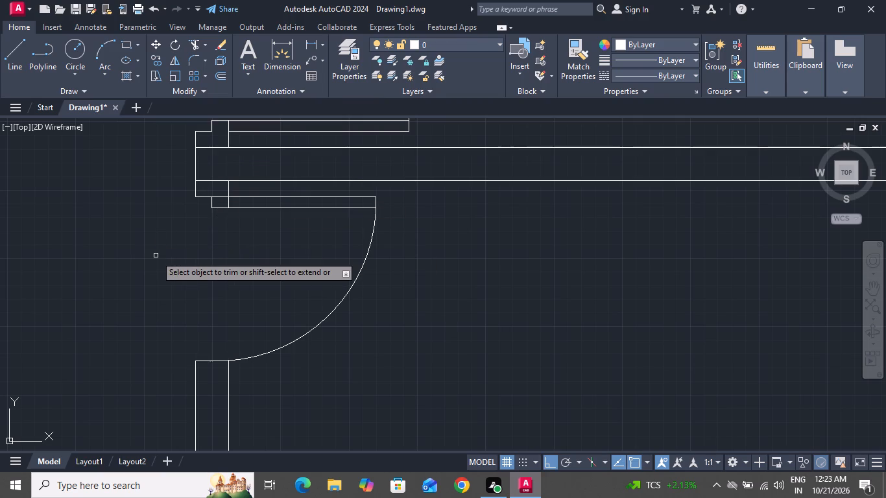
pyautogui.rightClick(156, 255)
pyautogui.click(176, 282)
# Draw a short vertical line across the partition between the middle-left and lower-left rooms, joining its two lines' midpoints.
pyautogui.keyDown('ctrl'); pyautogui.scroll(-4, 176, 282); pyautogui.keyUp('ctrl')
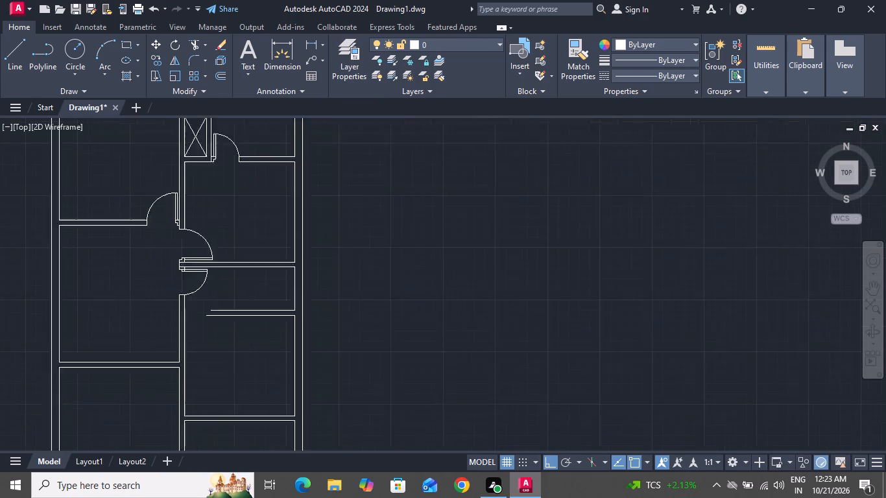
pyautogui.keyDown('ctrl'); pyautogui.scroll(-2, 176, 282); pyautogui.keyUp('ctrl')
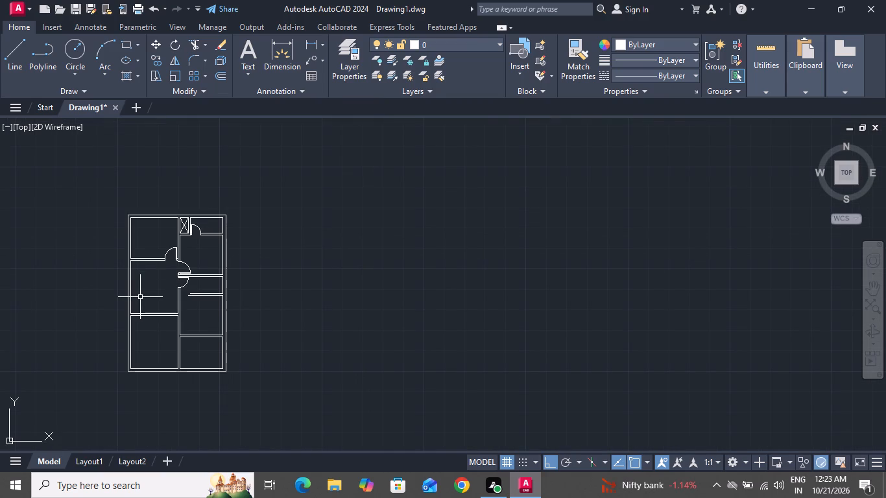
pyautogui.keyDown('ctrl'); pyautogui.scroll(1, 140, 297); pyautogui.keyUp('ctrl')
pyautogui.click(13, 47)
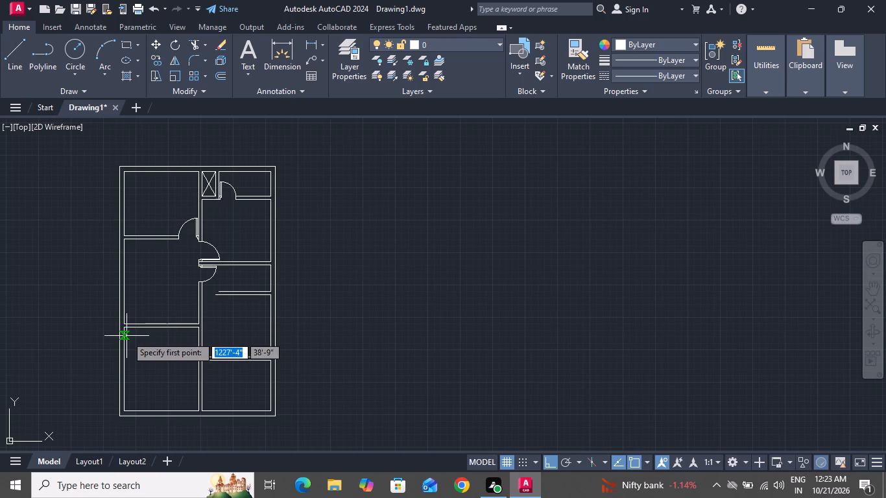
pyautogui.keyDown('ctrl'); pyautogui.scroll(1, 126, 336); pyautogui.keyUp('ctrl')
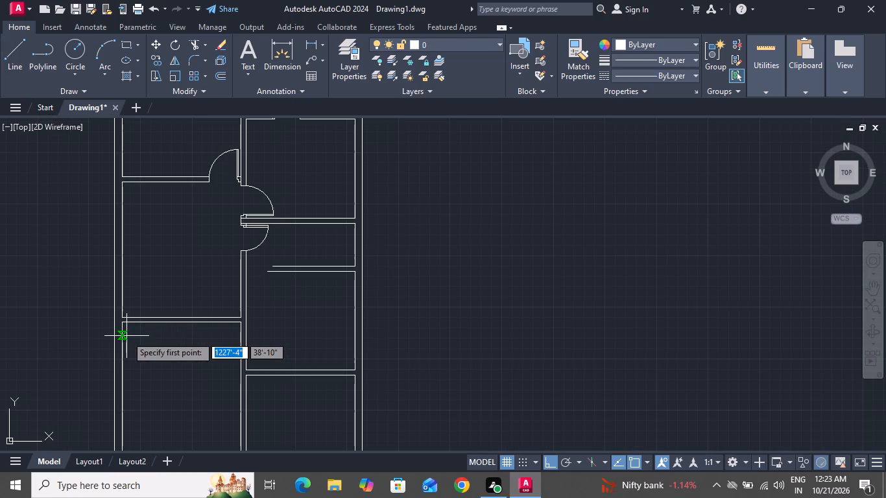
pyautogui.click(178, 318)
pyautogui.click(179, 325)
pyautogui.rightClick(179, 325)
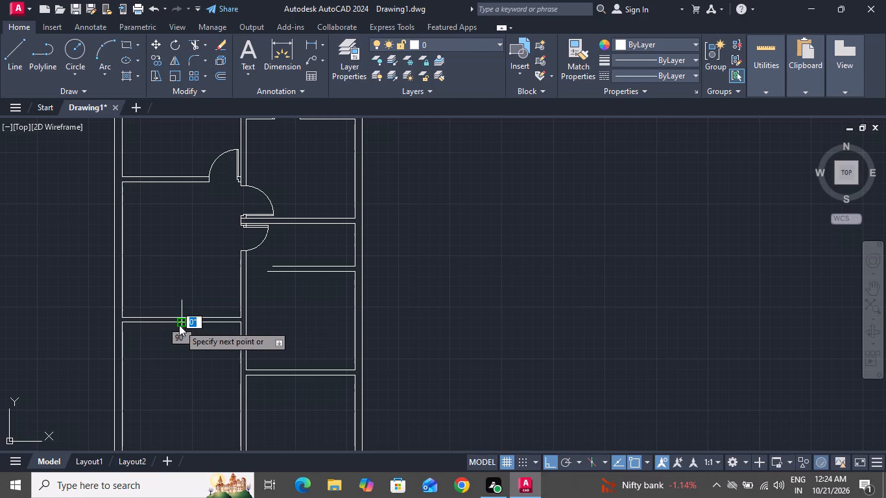
pyautogui.click(192, 342)
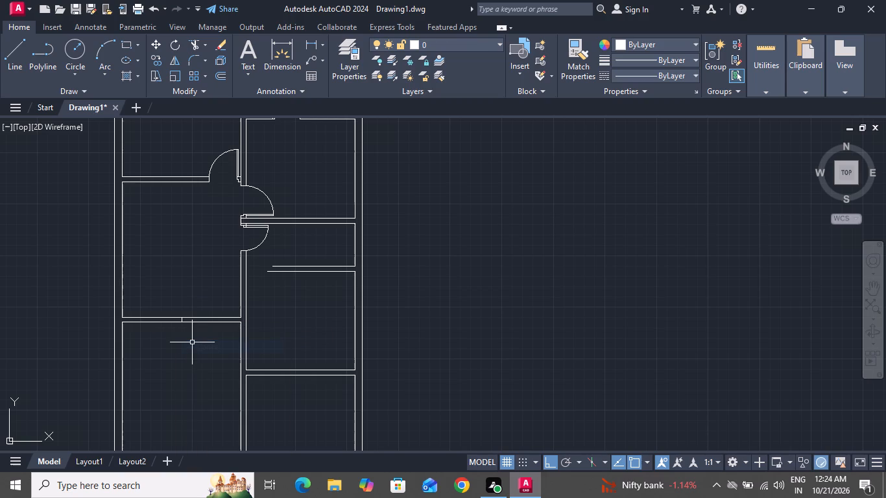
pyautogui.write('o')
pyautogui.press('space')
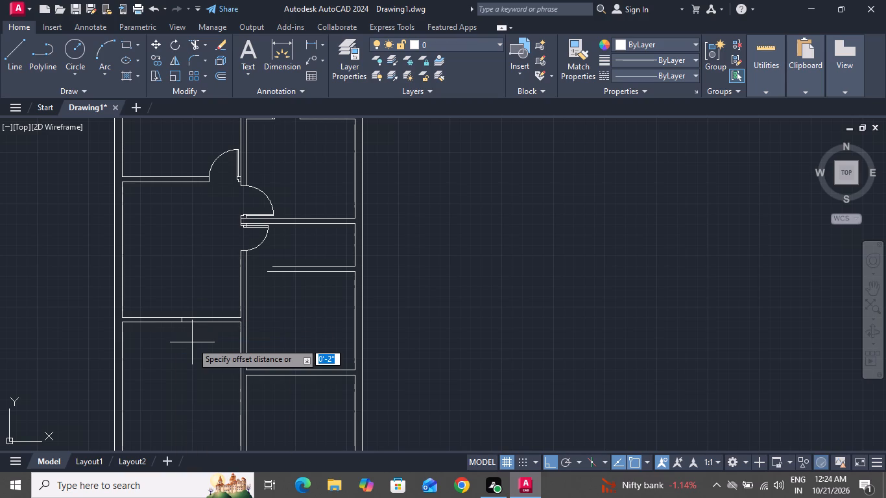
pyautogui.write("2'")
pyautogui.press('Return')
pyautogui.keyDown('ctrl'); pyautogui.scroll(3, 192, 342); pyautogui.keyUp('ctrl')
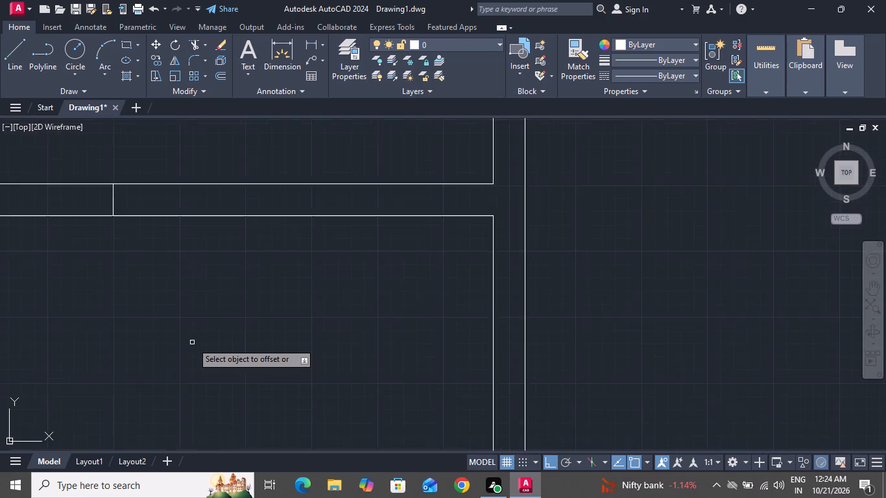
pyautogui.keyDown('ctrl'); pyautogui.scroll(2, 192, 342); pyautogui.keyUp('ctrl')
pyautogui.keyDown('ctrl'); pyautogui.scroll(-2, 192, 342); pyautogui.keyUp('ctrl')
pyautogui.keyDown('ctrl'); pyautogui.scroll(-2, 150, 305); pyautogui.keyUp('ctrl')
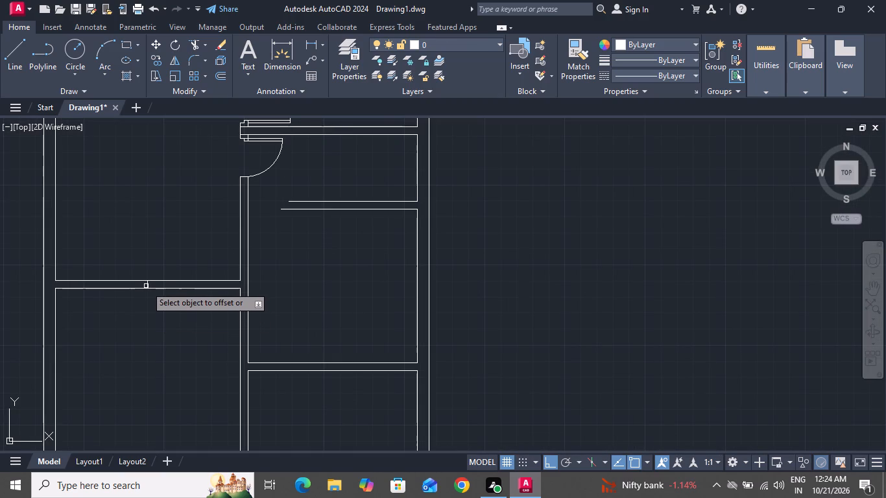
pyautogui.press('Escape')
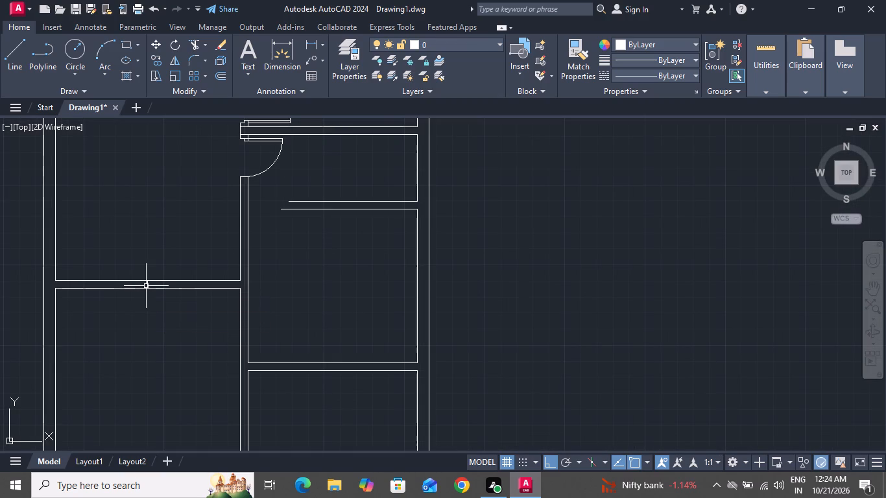
# Offset the short midpoint line in the partition 3' to both sides.
pyautogui.write("o 3'")
pyautogui.press('Return')
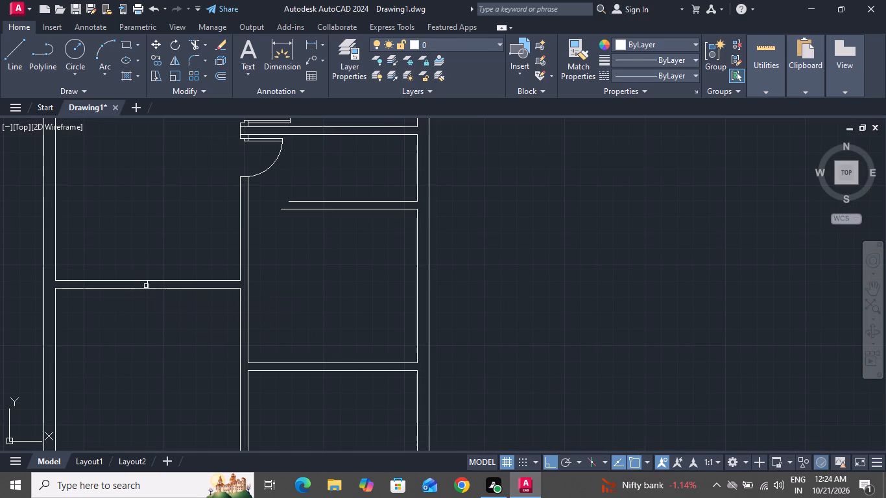
pyautogui.keyDown('ctrl'); pyautogui.scroll(1, 146, 286); pyautogui.keyUp('ctrl')
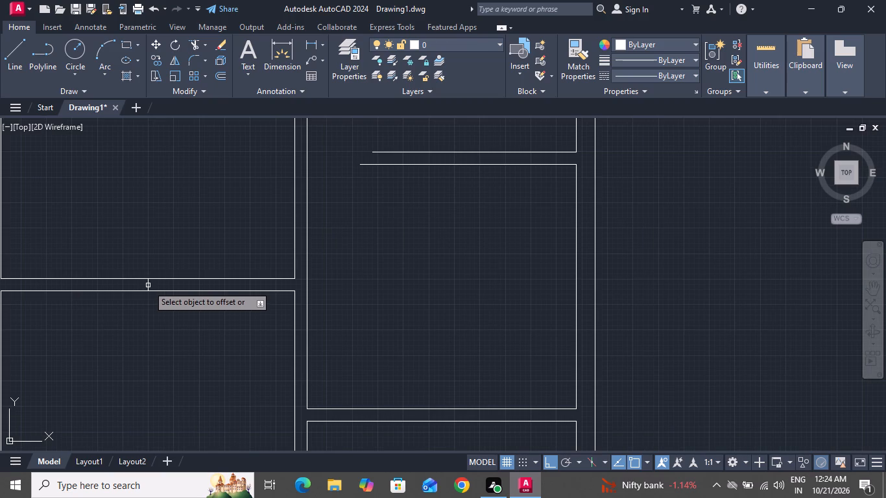
pyautogui.moveTo(149, 285); pyautogui.dragTo(166, 287)
pyautogui.moveTo(166, 287); pyautogui.dragTo(143, 283)
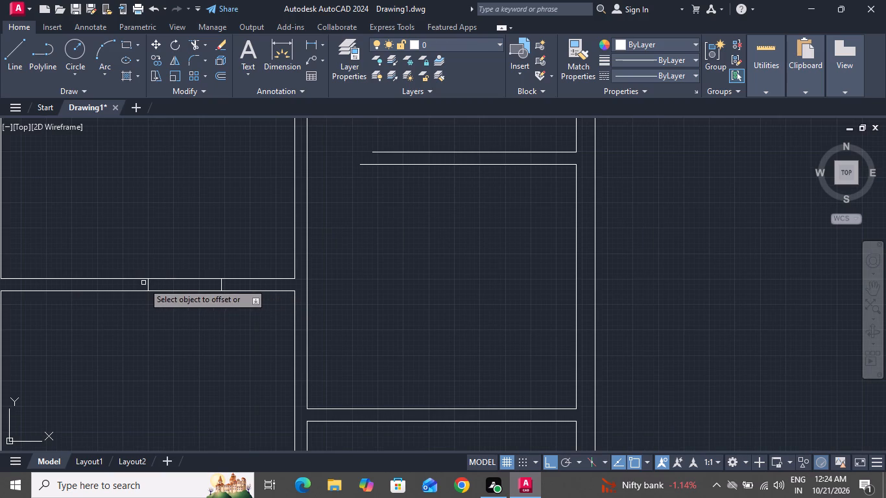
pyautogui.moveTo(143, 283); pyautogui.dragTo(148, 284)
pyautogui.click(148, 284)
pyautogui.click(76, 285)
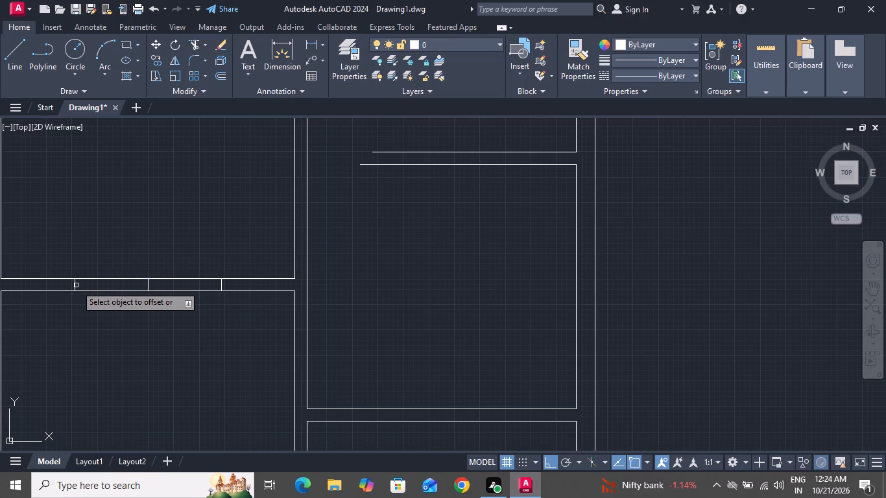
pyautogui.rightClick(76, 285)
pyautogui.click(91, 307)
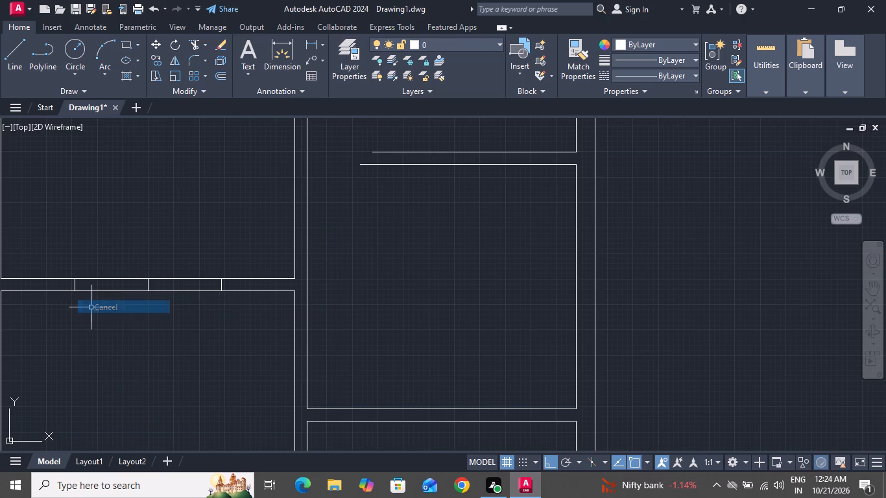
# Offset the two outer jamb lines in the partition 3" outward, away from the centre line.
pyautogui.write('o')
pyautogui.press('space')
pyautogui.write('3"')
pyautogui.press('Return')
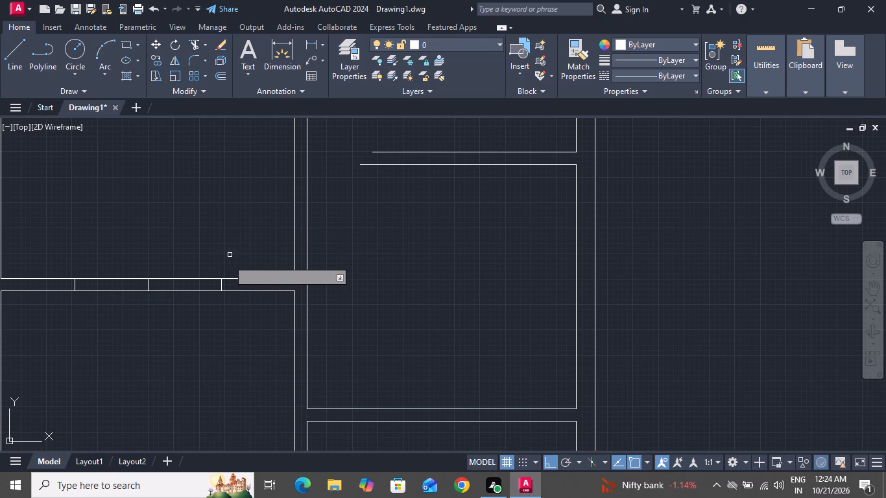
pyautogui.click(221, 285)
pyautogui.moveTo(232, 285); pyautogui.dragTo(95, 285)
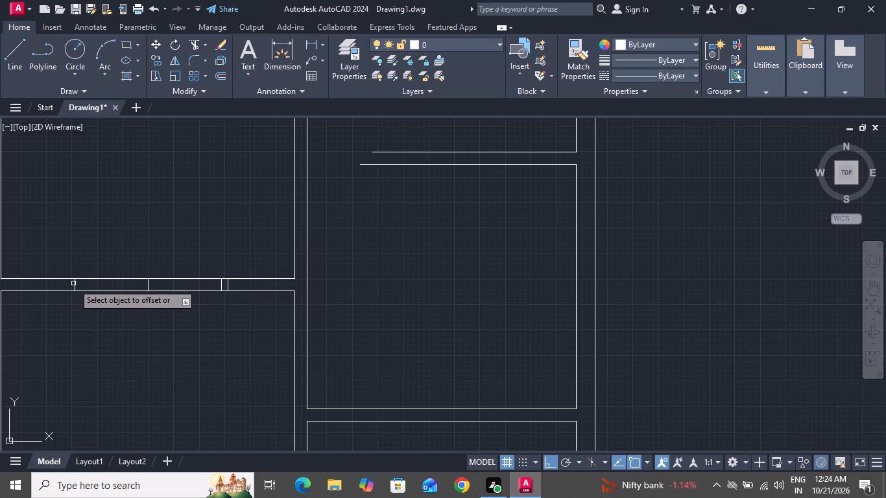
pyautogui.moveTo(73, 283); pyautogui.dragTo(60, 286)
pyautogui.click(60, 286)
pyautogui.rightClick(60, 286)
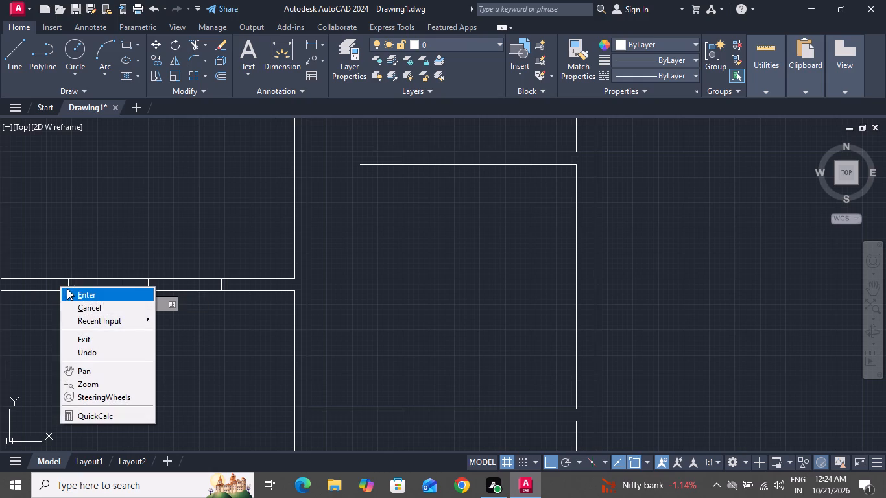
pyautogui.click(77, 303)
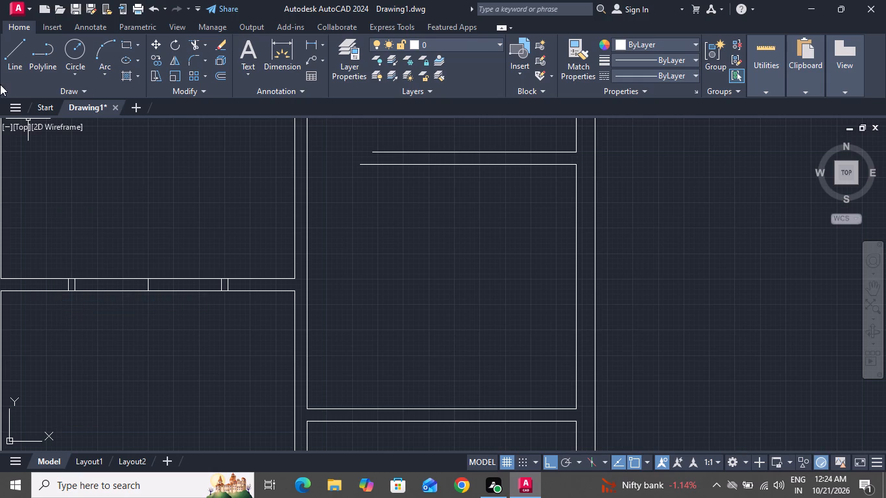
# Draw a 3' vertical door leaf line upward from the midpoint of the inner right jamb line.
pyautogui.click(9, 43)
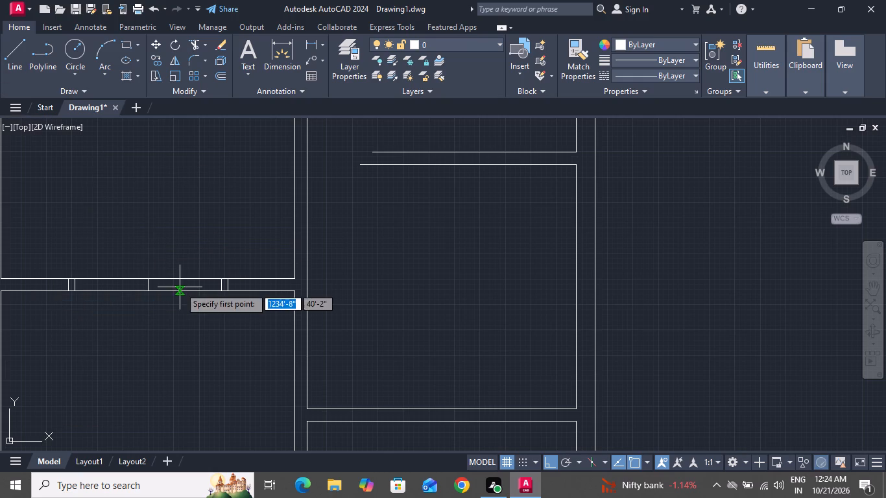
pyautogui.moveTo(220, 286); pyautogui.dragTo(228, 217)
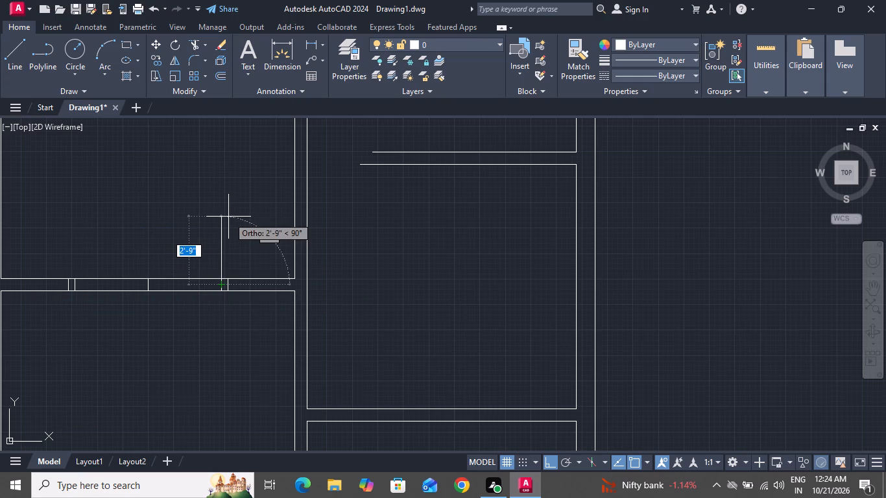
pyautogui.write("3'")
pyautogui.press('Return')
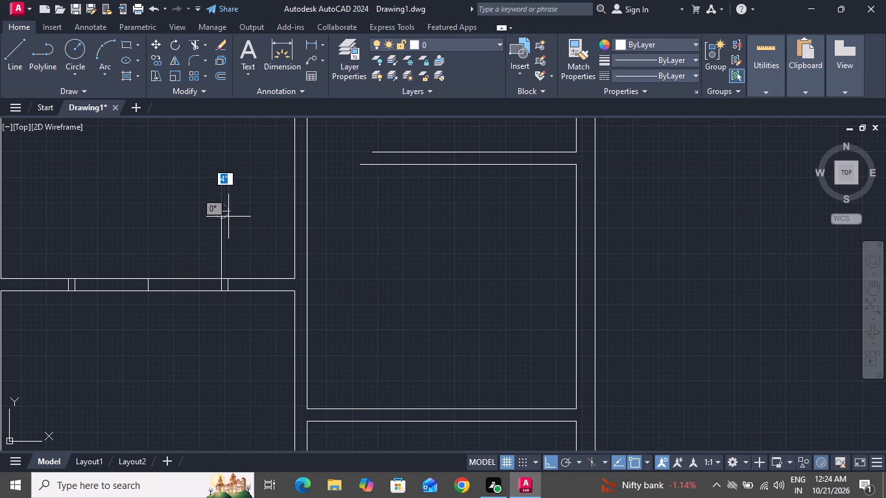
pyautogui.rightClick(228, 217)
pyautogui.click(239, 241)
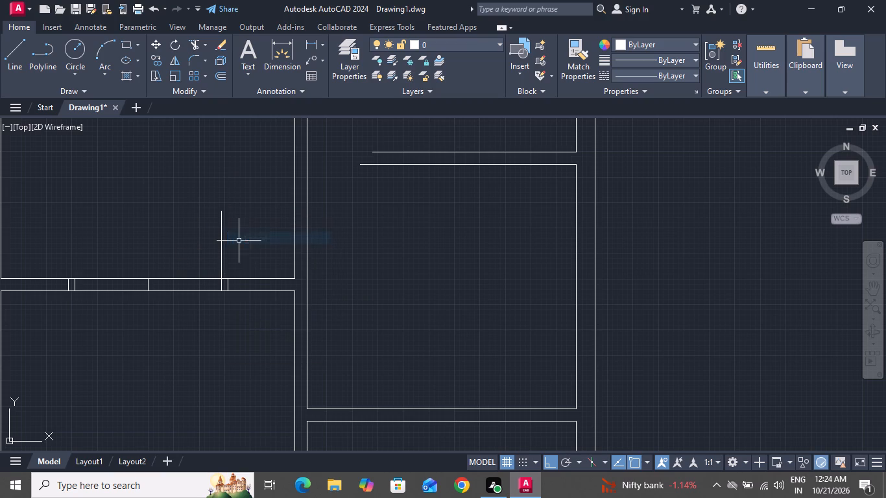
# Offset the 3' leaf line 2" to the left, towards the door opening.
pyautogui.write('o 2"')
pyautogui.press('Return')
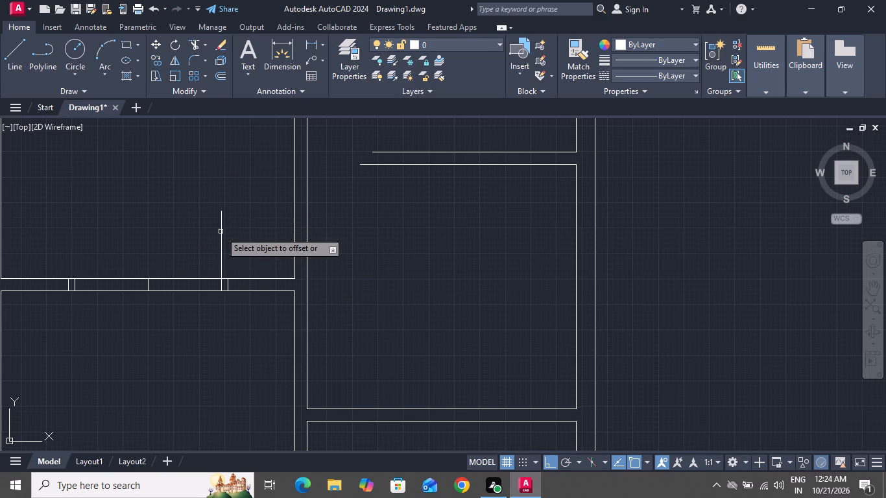
pyautogui.moveTo(222, 231); pyautogui.dragTo(202, 229)
pyautogui.click(202, 229)
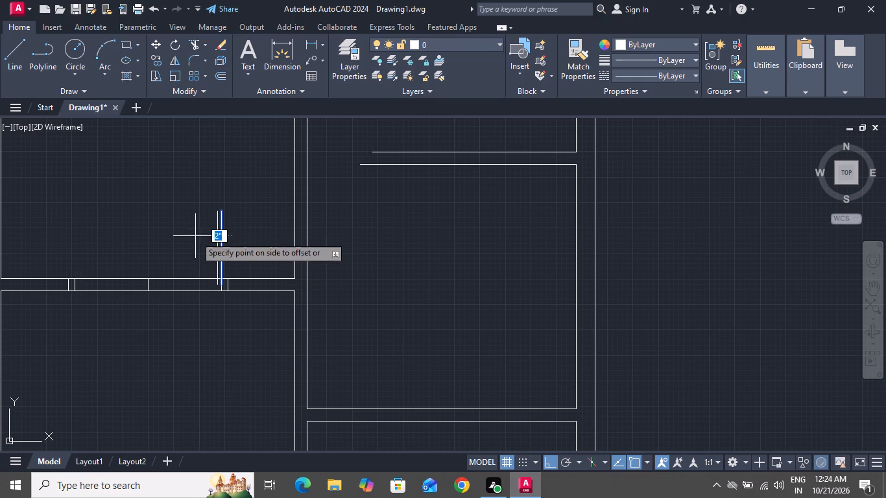
pyautogui.click(195, 237)
pyautogui.rightClick(195, 237)
pyautogui.click(212, 258)
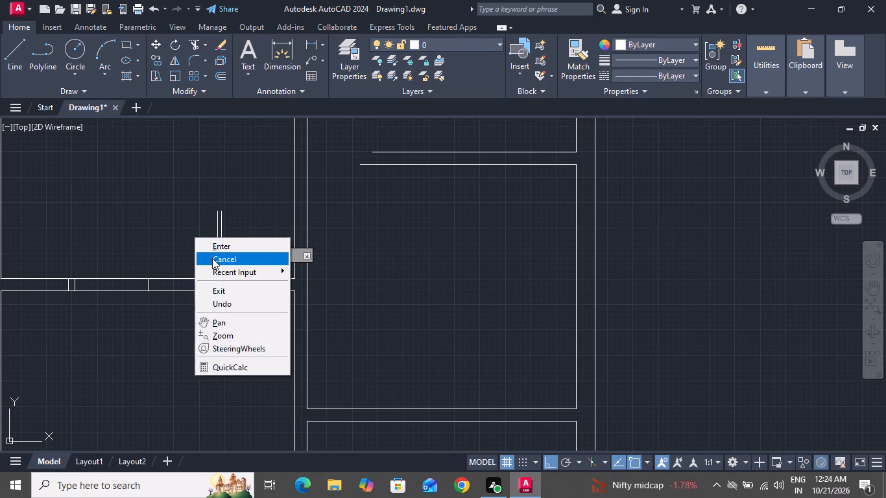
# Draw the door swing as a three-point arc from the centre line's midpoint through the leaf's upper left corner to its upper right one.
pyautogui.write('a')
pyautogui.press('space')
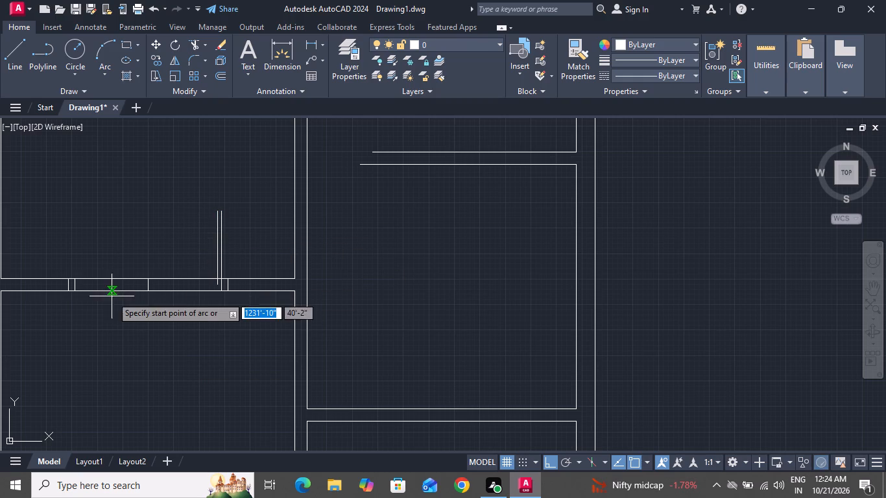
pyautogui.click(145, 287)
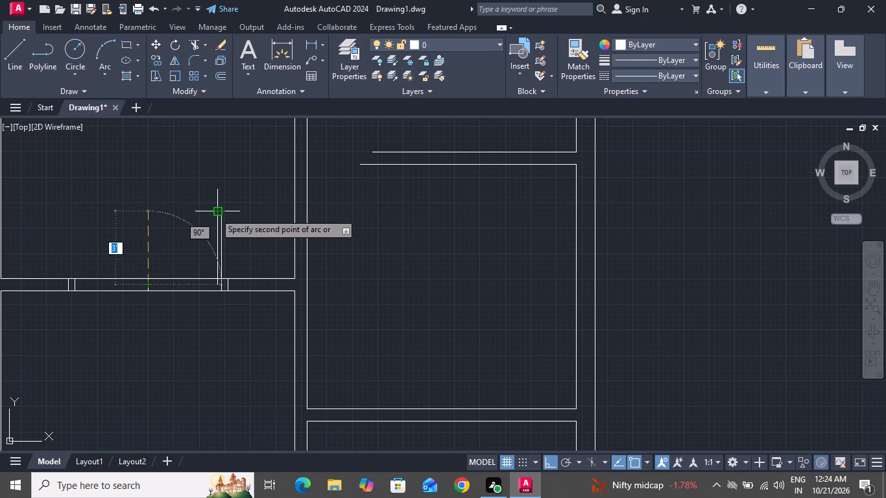
pyautogui.click(215, 213)
pyautogui.click(224, 213)
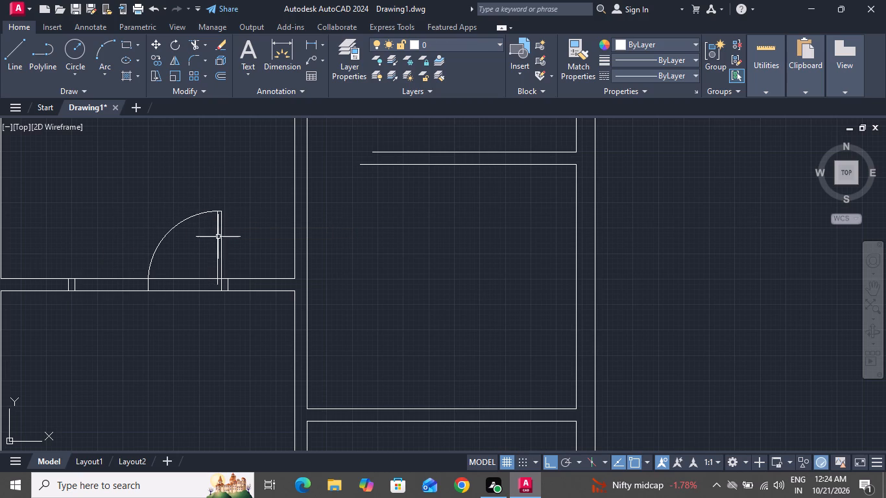
# Close the lower end of the right door leaf with a 2" horizontal line between its two vertical lines.
pyautogui.click(19, 51)
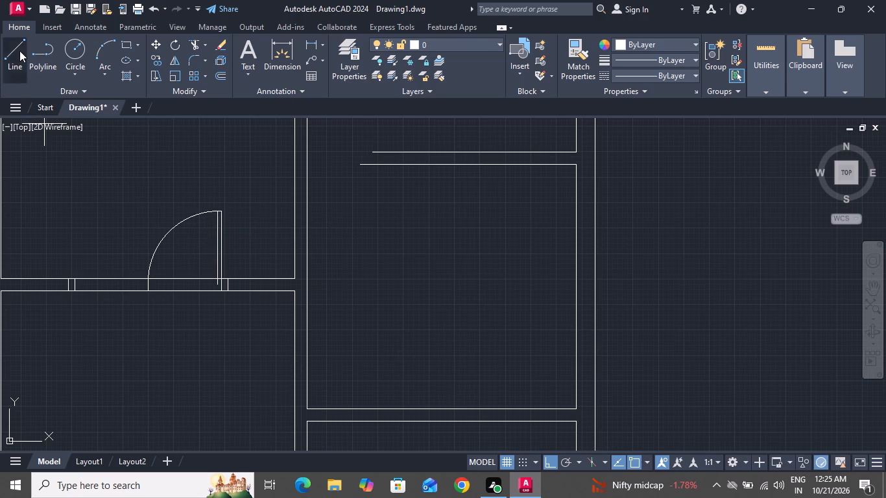
pyautogui.click(222, 285)
pyautogui.keyDown('ctrl'); pyautogui.scroll(1, 221, 285); pyautogui.keyUp('ctrl')
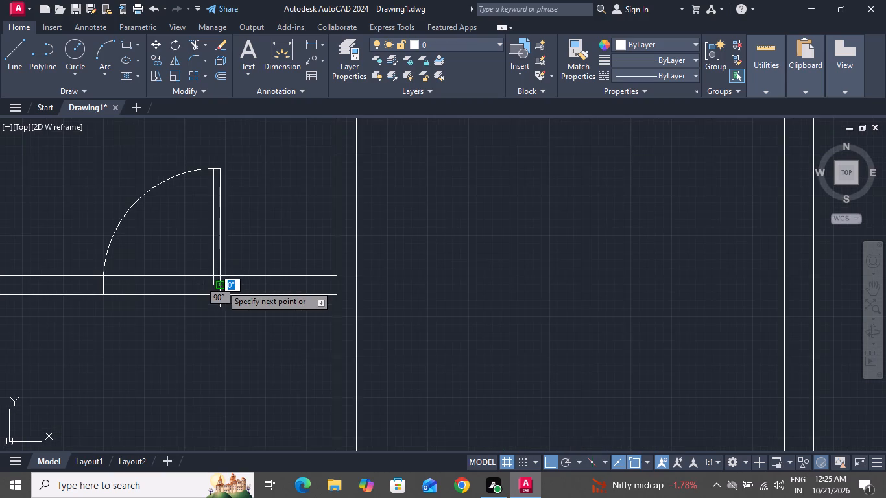
pyautogui.keyDown('ctrl'); pyautogui.scroll(3, 221, 285); pyautogui.keyUp('ctrl')
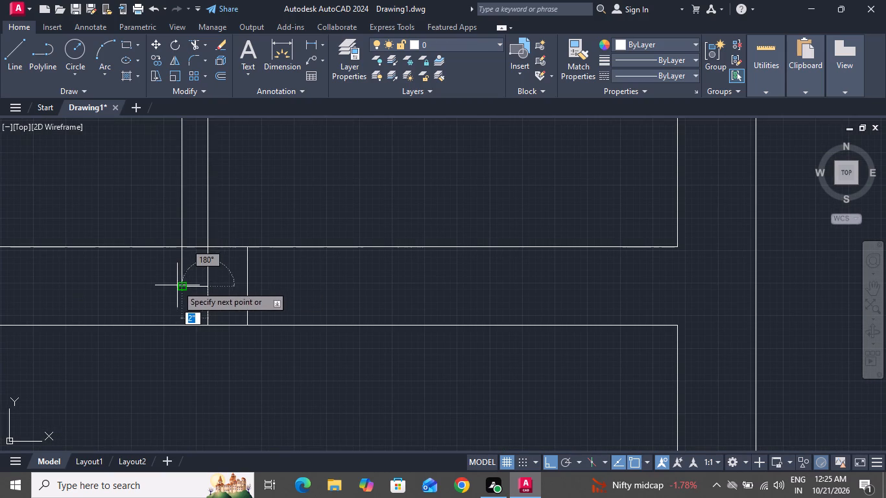
pyautogui.click(187, 285)
pyautogui.rightClick(187, 285)
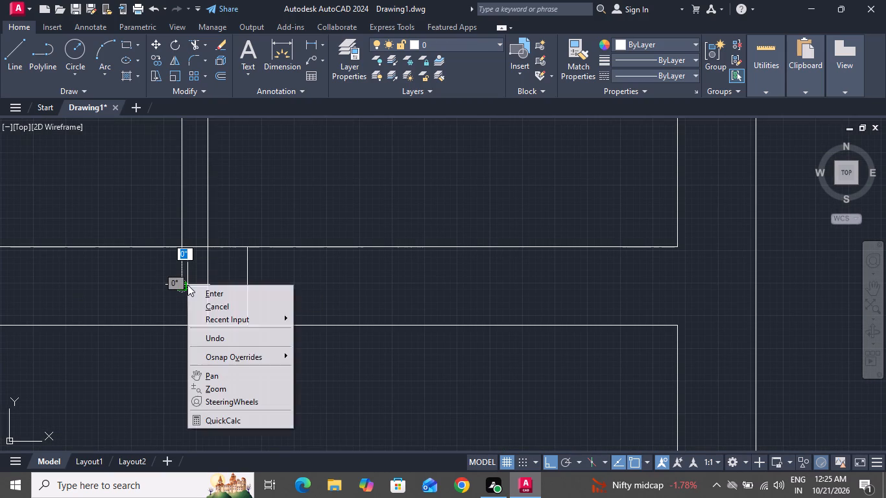
pyautogui.click(206, 305)
# Mirror the door leaf and swing arc about a vertical axis through the centre line's midpoint, keeping the original, to form a double door.
pyautogui.keyDown('ctrl'); pyautogui.scroll(-1, 206, 305); pyautogui.keyUp('ctrl')
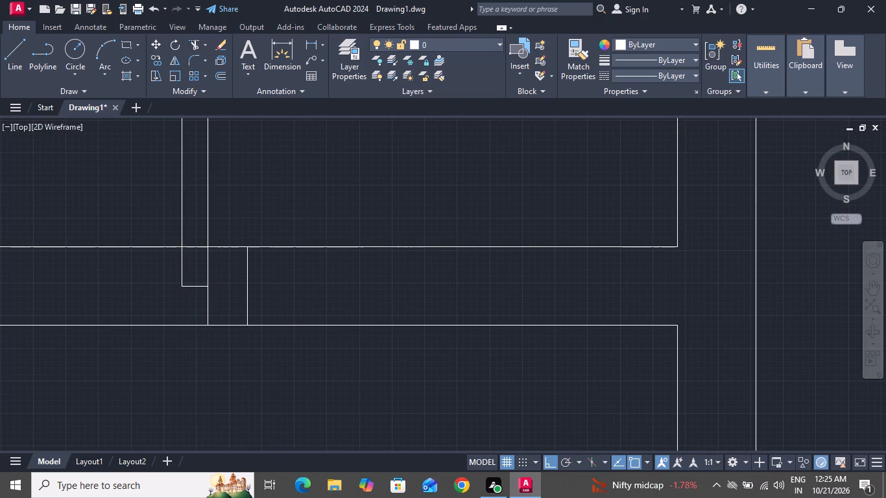
pyautogui.keyDown('ctrl'); pyautogui.scroll(-2, 206, 305); pyautogui.keyUp('ctrl')
pyautogui.keyDown('ctrl'); pyautogui.scroll(-2, 131, 186); pyautogui.keyUp('ctrl')
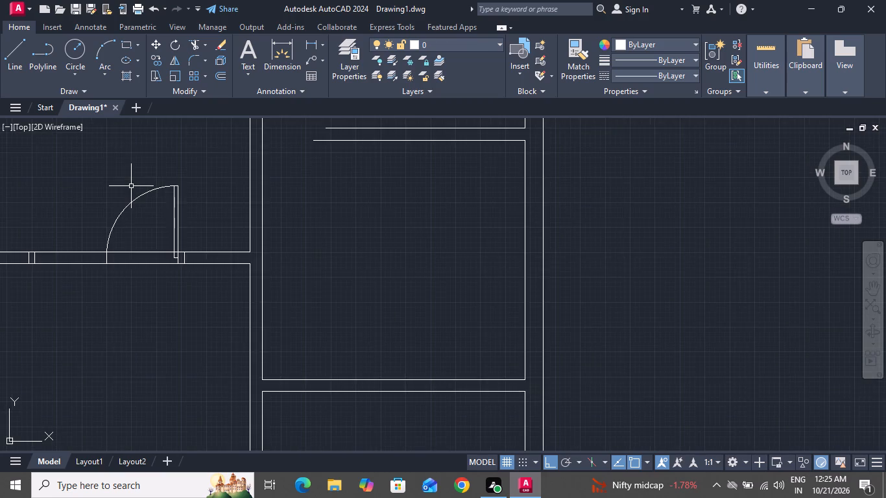
pyautogui.click(174, 180)
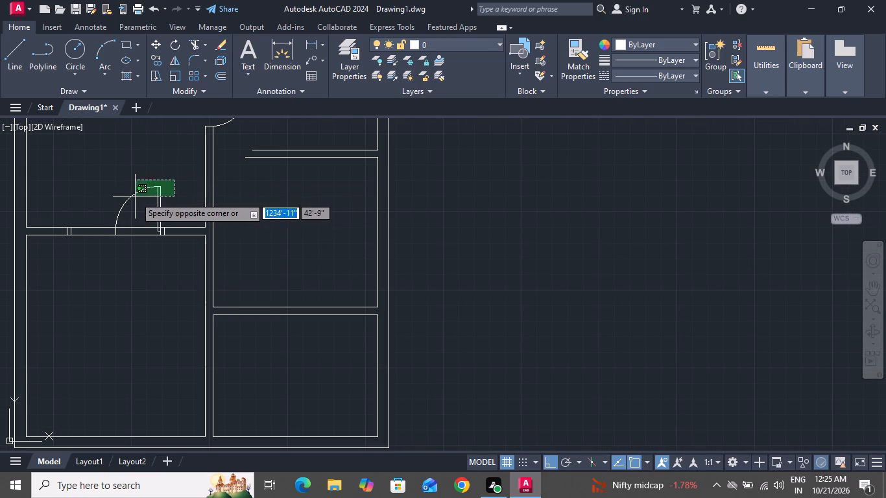
pyautogui.click(86, 222)
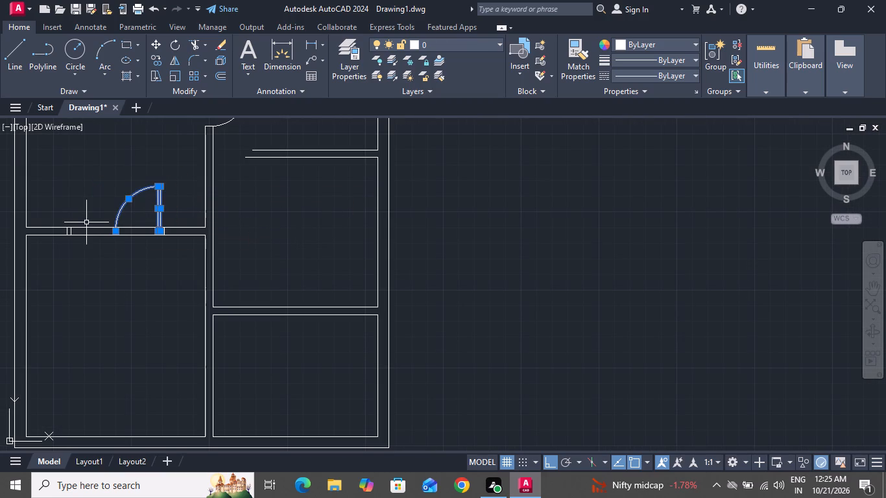
pyautogui.write('mi')
pyautogui.press('space')
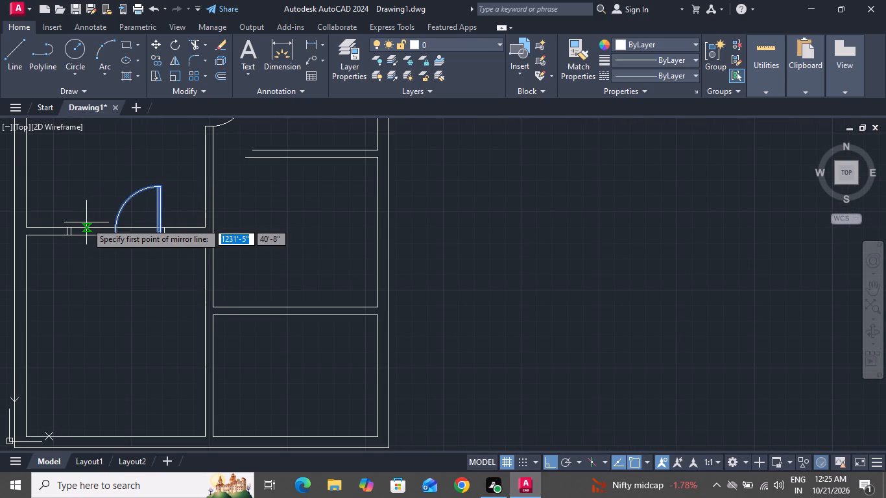
pyautogui.click(114, 233)
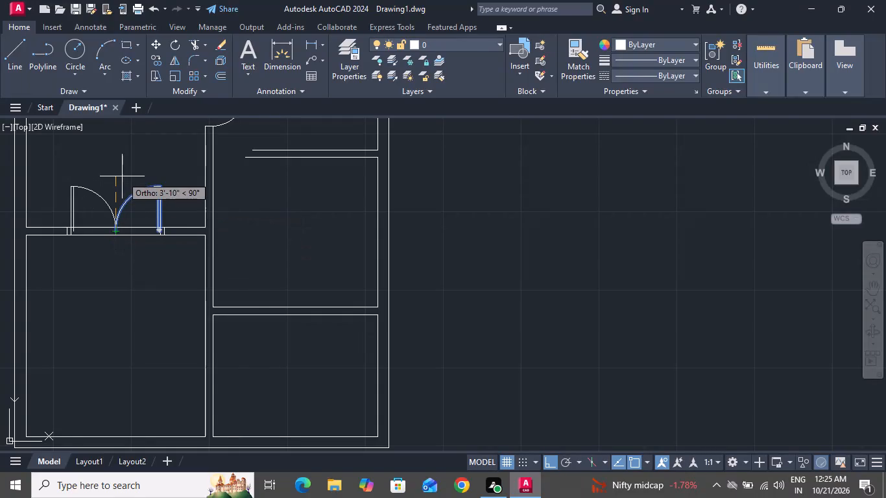
pyautogui.click(122, 176)
pyautogui.moveTo(150, 225); pyautogui.dragTo(122, 176)
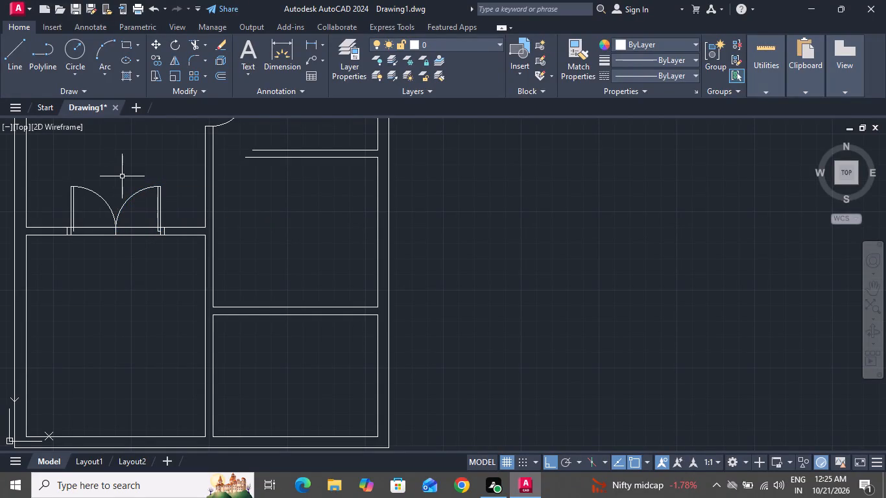
# Close the lower end of the mirrored left door leaf with a 2" horizontal line.
pyautogui.click(16, 58)
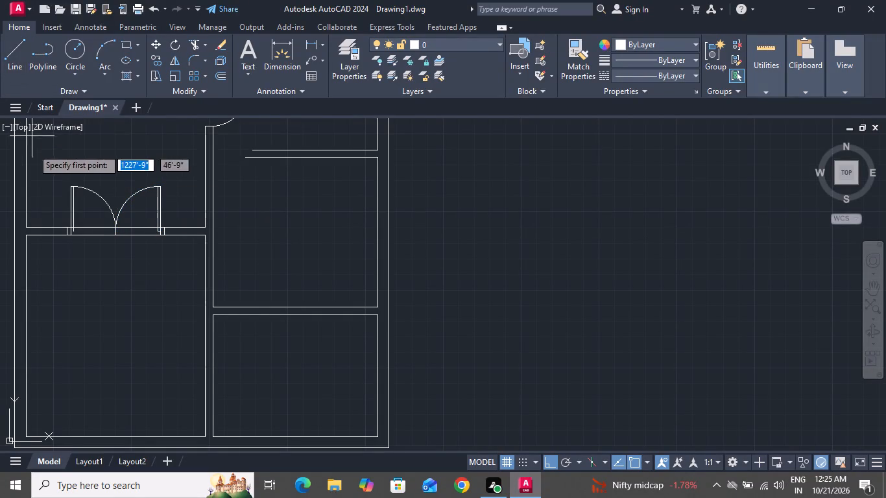
pyautogui.keyDown('ctrl'); pyautogui.scroll(1, 54, 203); pyautogui.keyUp('ctrl')
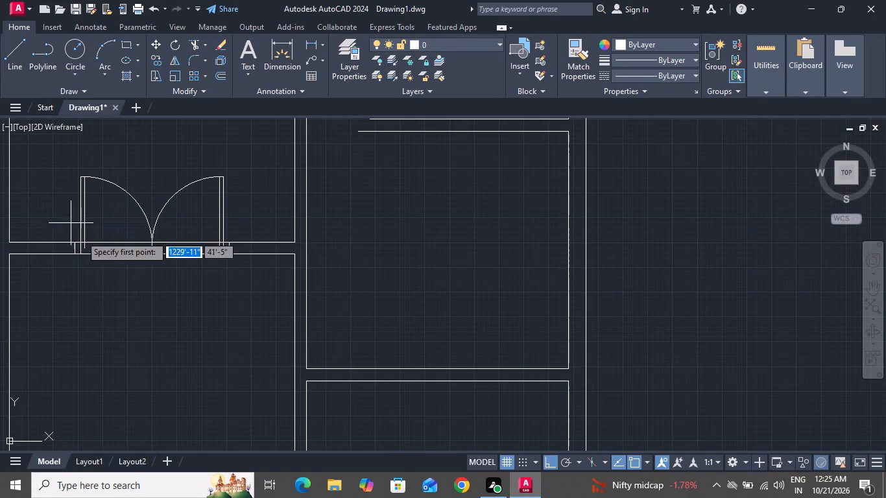
pyautogui.keyDown('ctrl'); pyautogui.scroll(3, 90, 244); pyautogui.keyUp('ctrl')
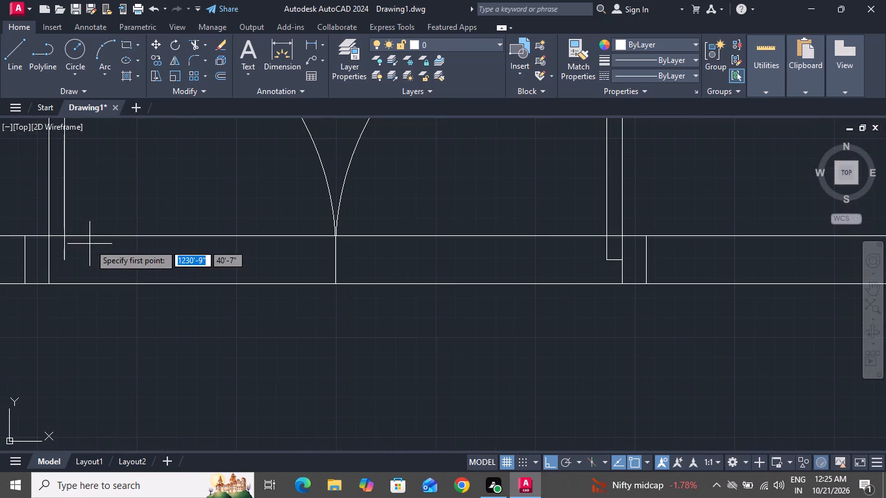
pyautogui.moveTo(64, 259); pyautogui.dragTo(52, 260)
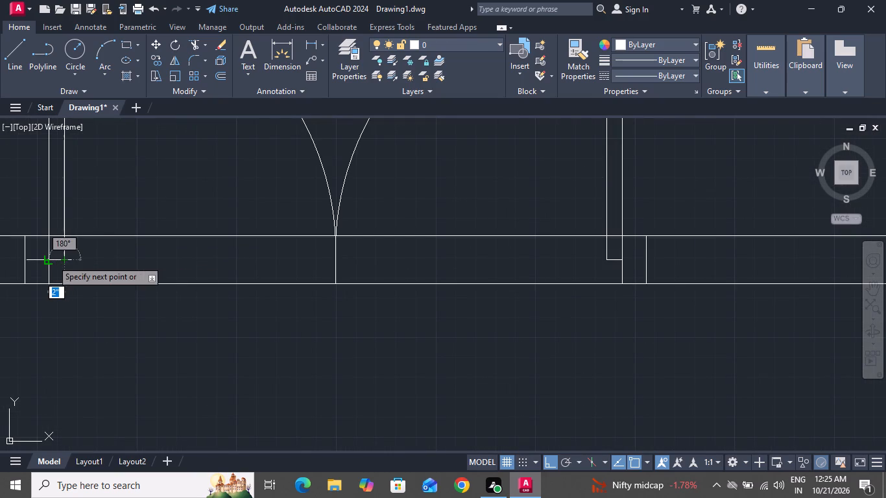
pyautogui.moveTo(52, 260); pyautogui.dragTo(50, 260)
pyautogui.click(50, 260)
pyautogui.rightClick(50, 260)
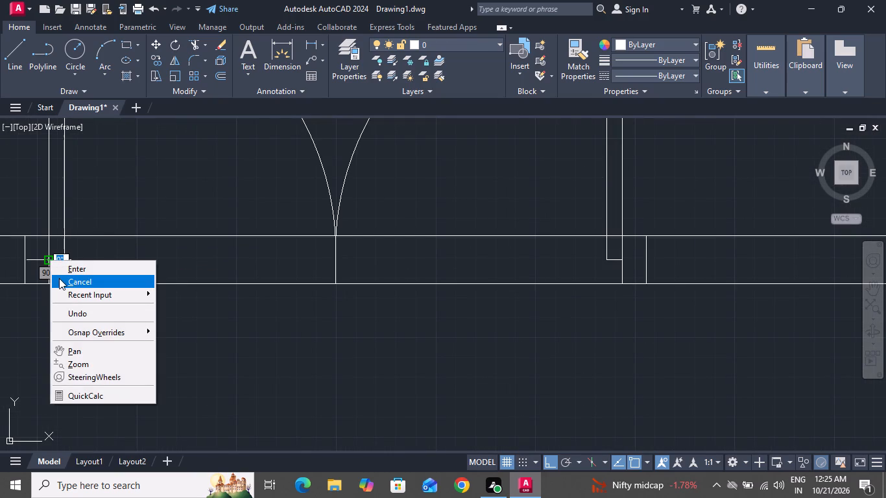
pyautogui.click(59, 278)
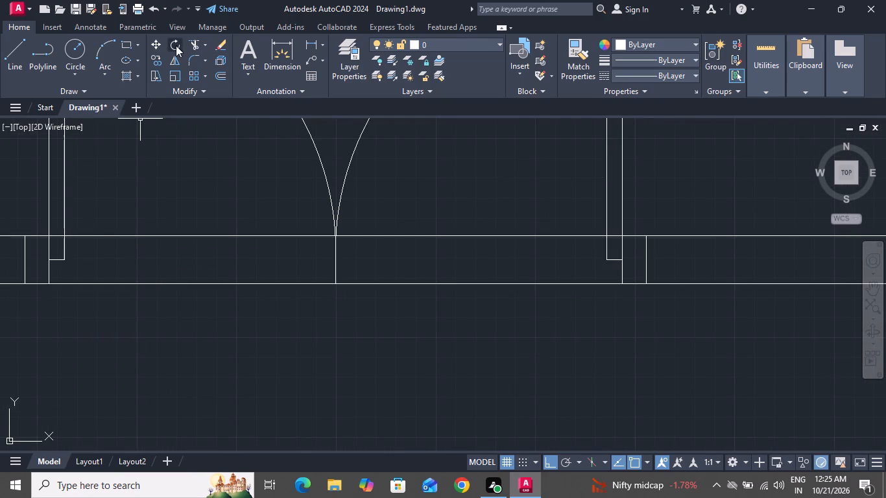
# Trim the partition lines across the double-door opening, the centre line below the arcs, and the left jamb line's upper piece beside the leaf.
pyautogui.click(196, 43)
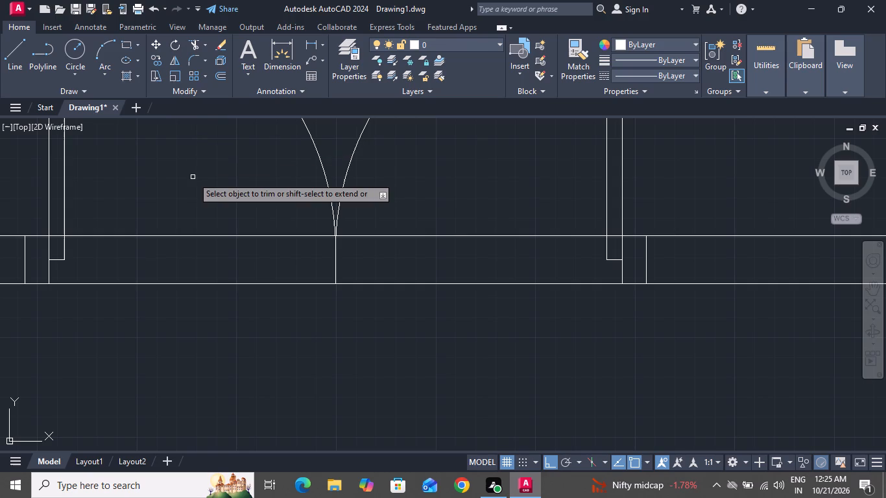
pyautogui.click(193, 177)
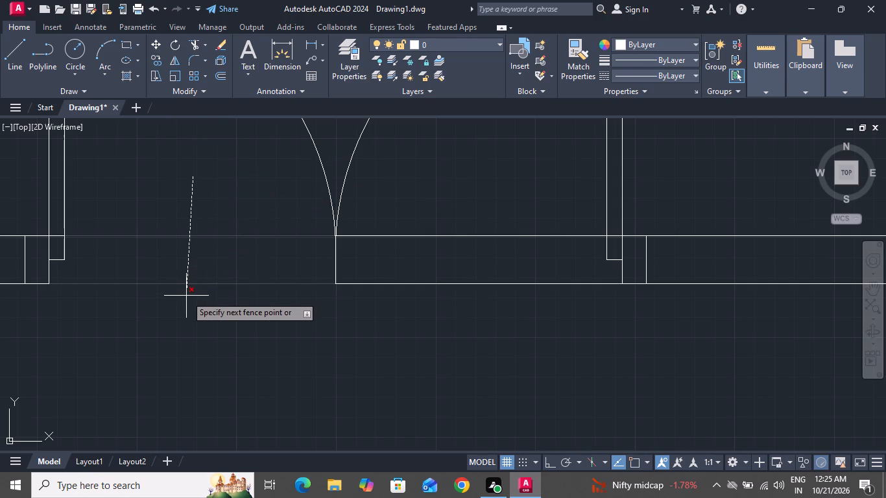
pyautogui.click(184, 316)
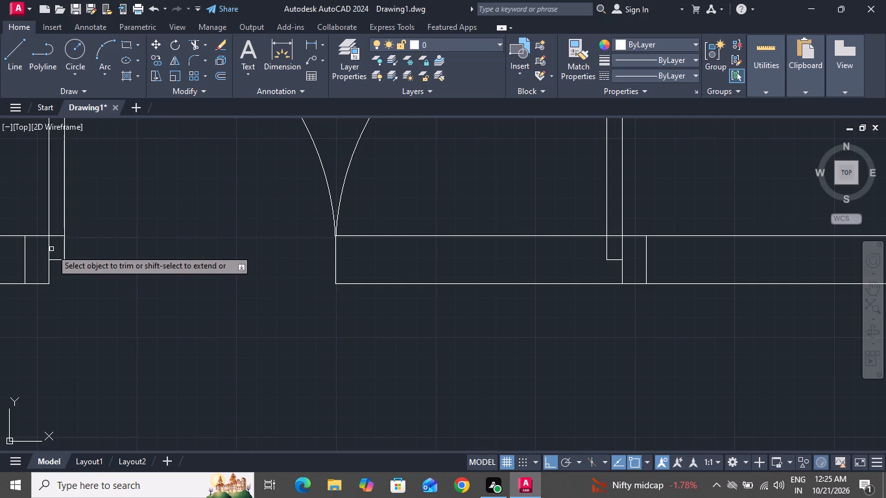
pyautogui.click(48, 247)
pyautogui.doubleClick(48, 247)
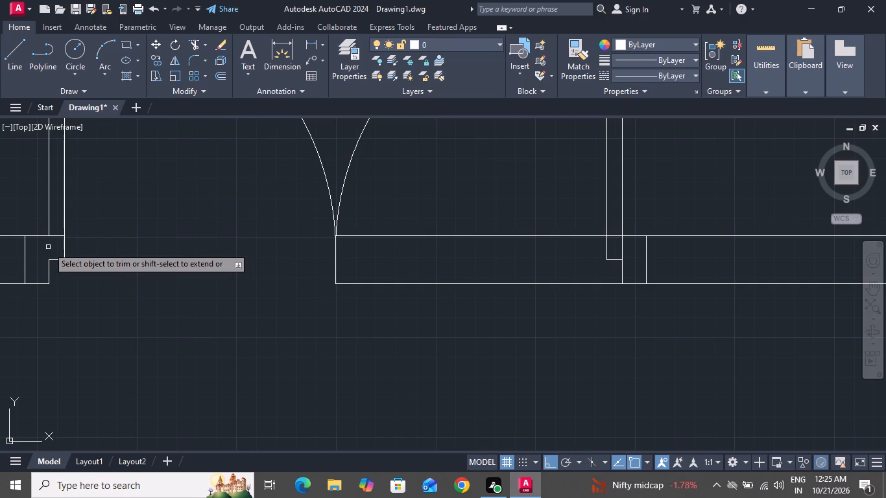
pyautogui.click(337, 268)
pyautogui.click(333, 256)
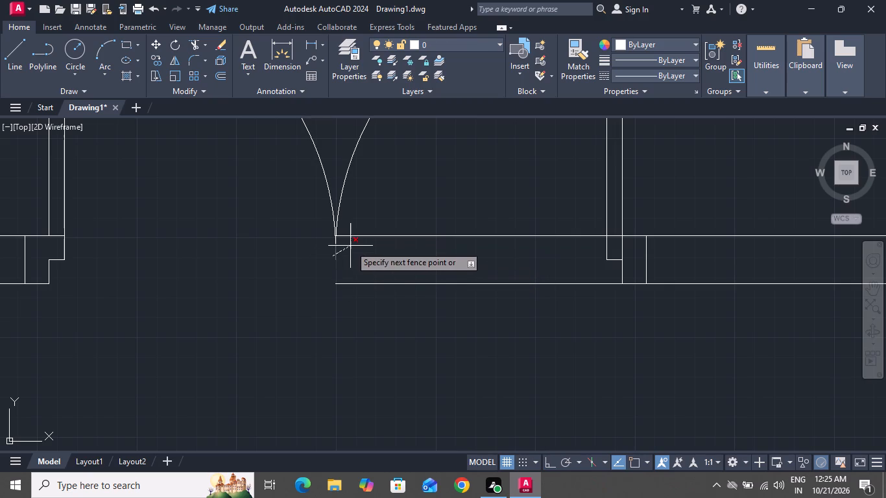
pyautogui.click(350, 246)
pyautogui.moveTo(350, 246); pyautogui.dragTo(355, 235)
pyautogui.click(355, 235)
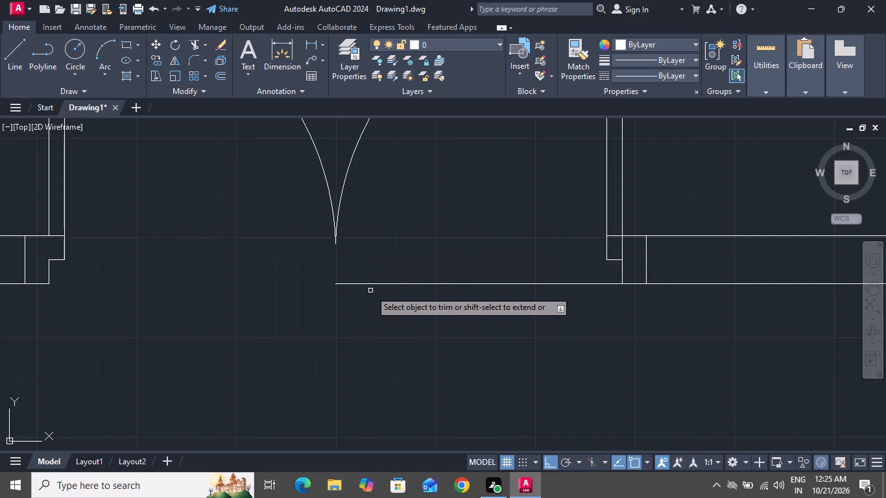
pyautogui.click(372, 282)
pyautogui.rightClick(372, 282)
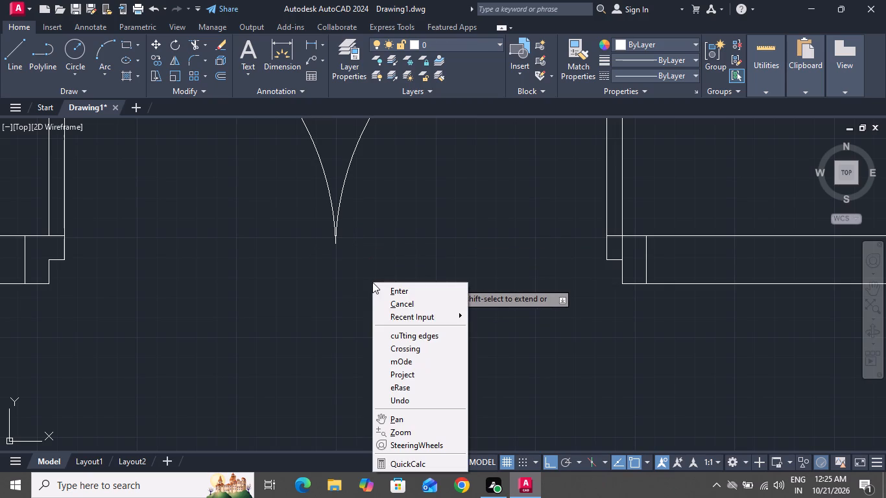
pyautogui.click(385, 302)
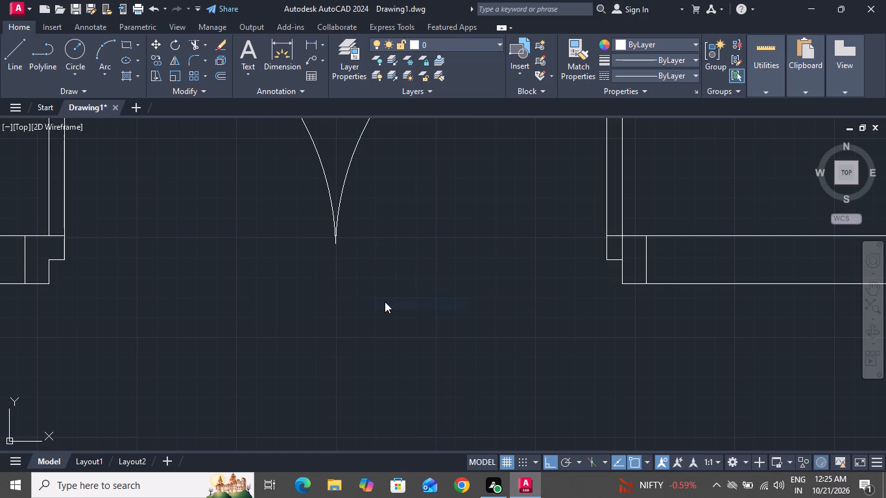
pyautogui.keyDown('ctrl'); pyautogui.scroll(-14, 385, 302); pyautogui.keyUp('ctrl')
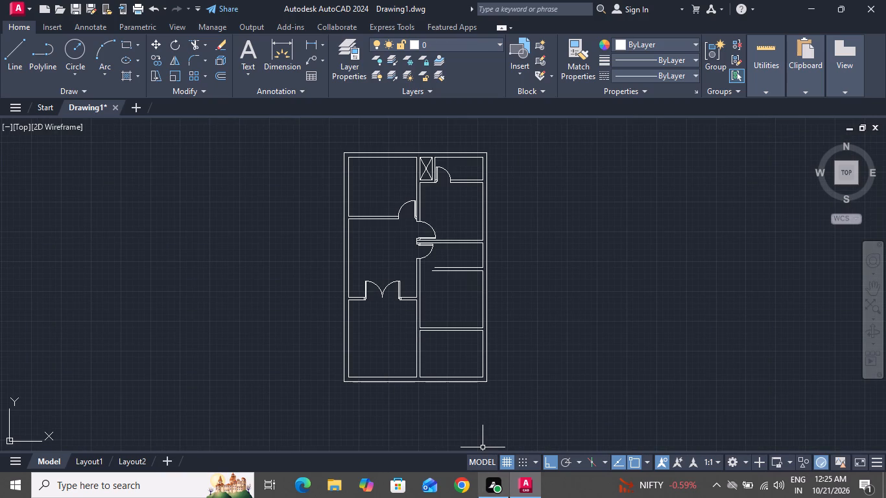
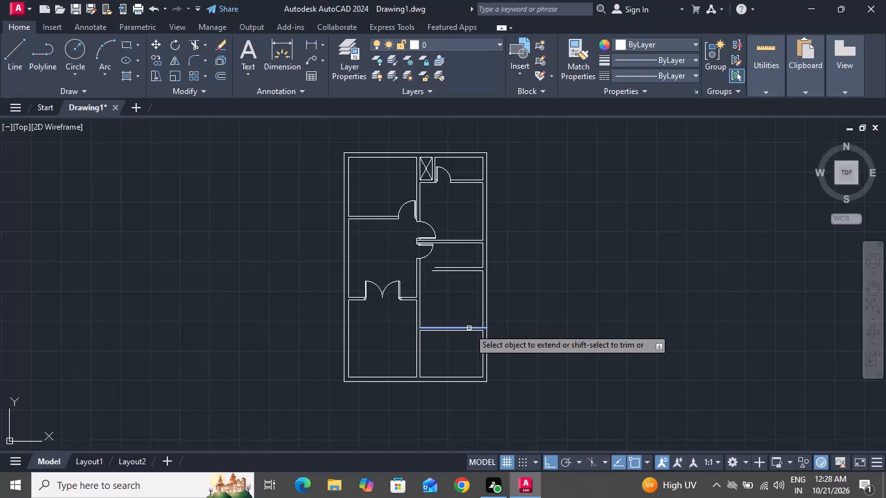
# Extend both lines of the short horizontal partition below the lower bathroom-side door to the outer wall and across the central vertical partition.
pyautogui.moveTo(469, 259); pyautogui.dragTo(466, 274)
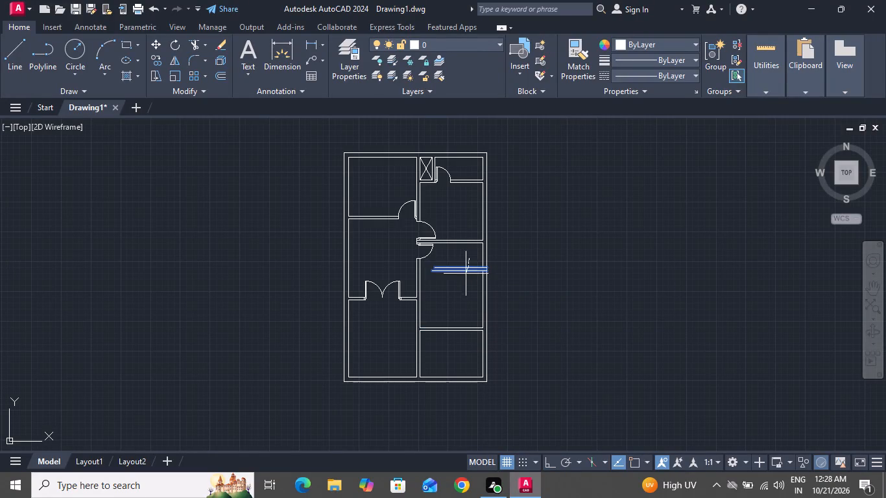
pyautogui.moveTo(466, 274); pyautogui.dragTo(459, 286)
pyautogui.click(459, 286)
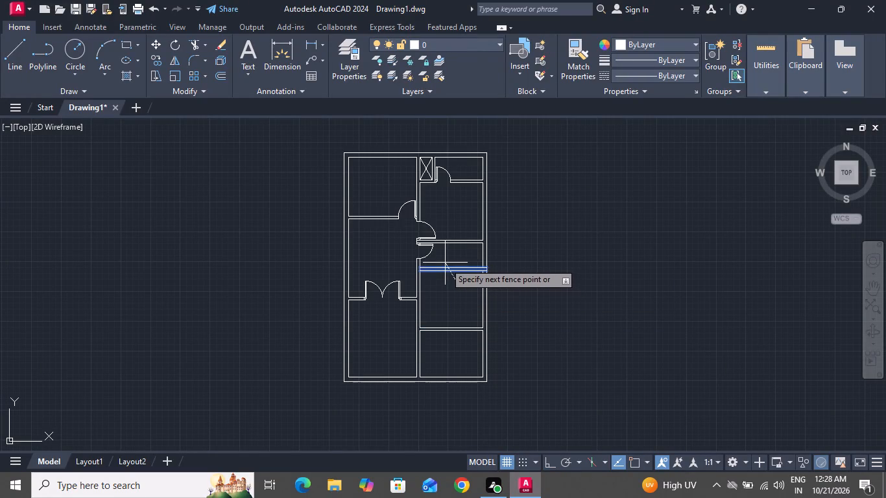
pyautogui.click(445, 263)
pyautogui.click(436, 263)
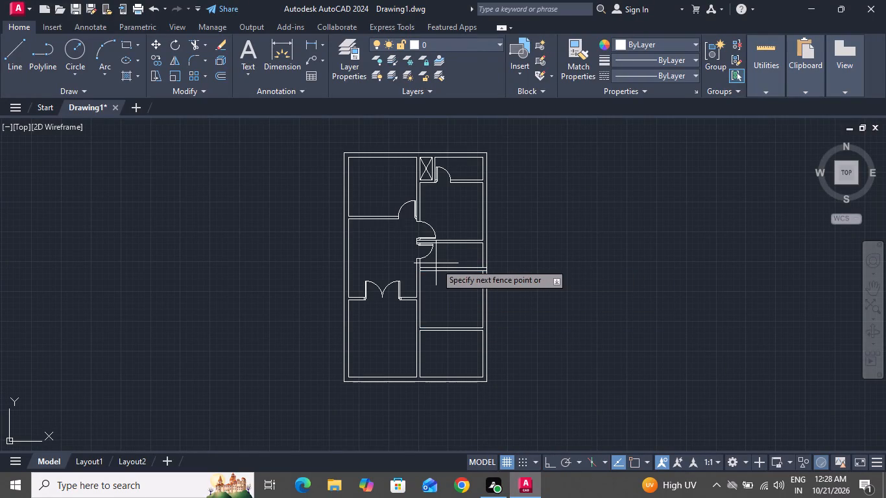
pyautogui.click(433, 287)
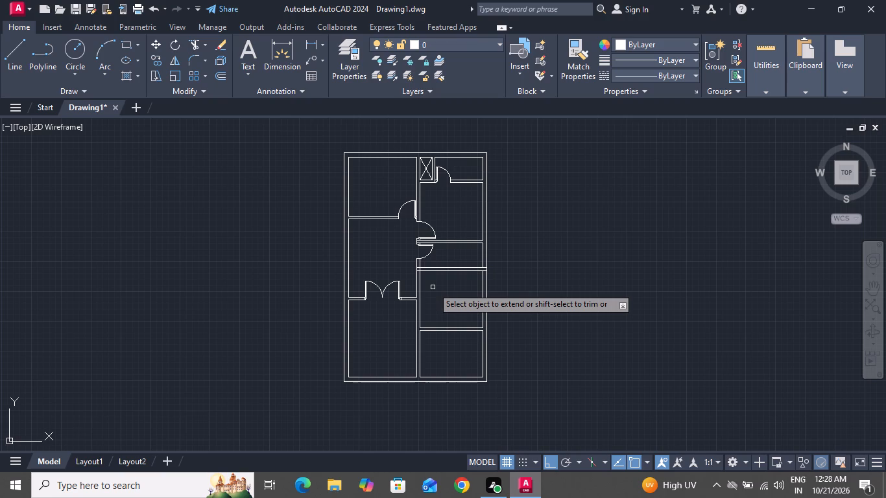
pyautogui.rightClick(433, 287)
pyautogui.click(469, 298)
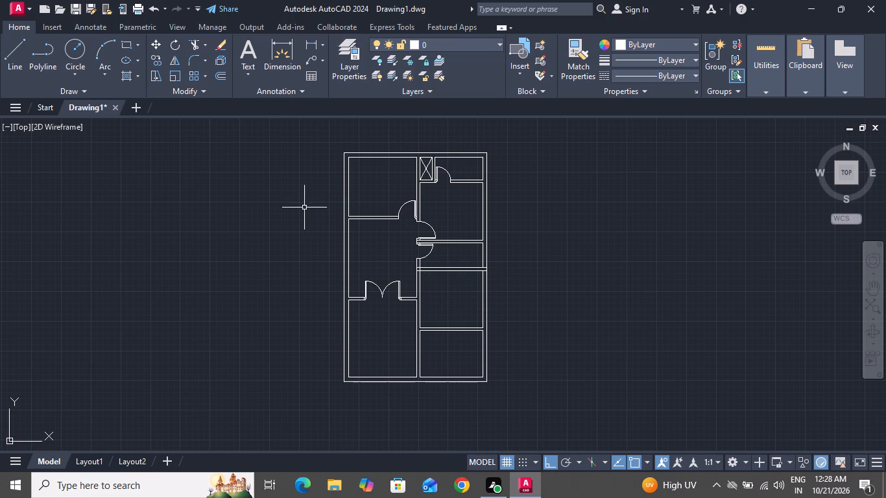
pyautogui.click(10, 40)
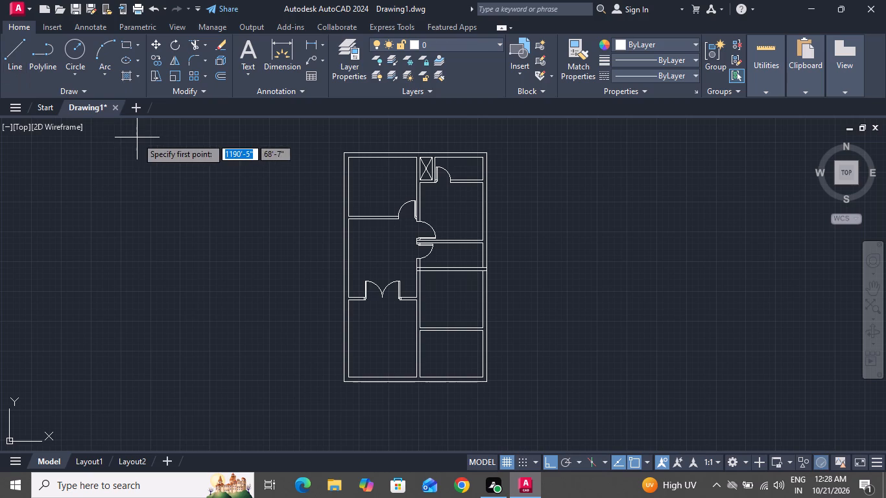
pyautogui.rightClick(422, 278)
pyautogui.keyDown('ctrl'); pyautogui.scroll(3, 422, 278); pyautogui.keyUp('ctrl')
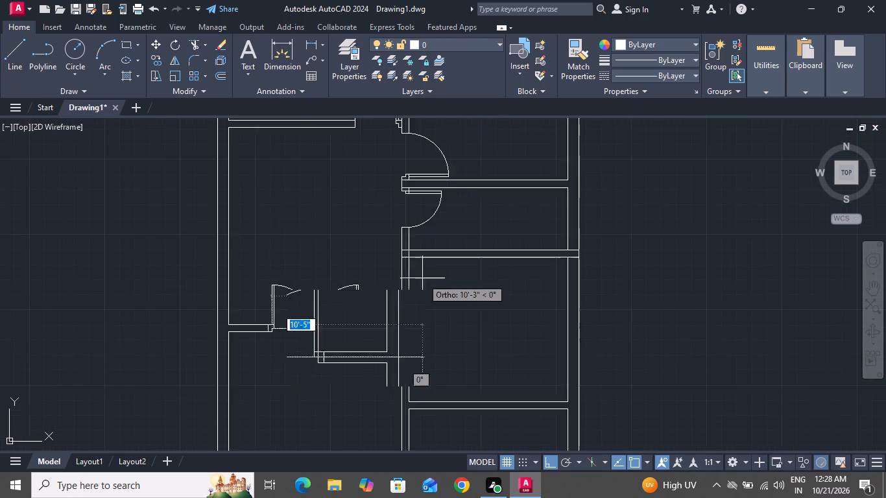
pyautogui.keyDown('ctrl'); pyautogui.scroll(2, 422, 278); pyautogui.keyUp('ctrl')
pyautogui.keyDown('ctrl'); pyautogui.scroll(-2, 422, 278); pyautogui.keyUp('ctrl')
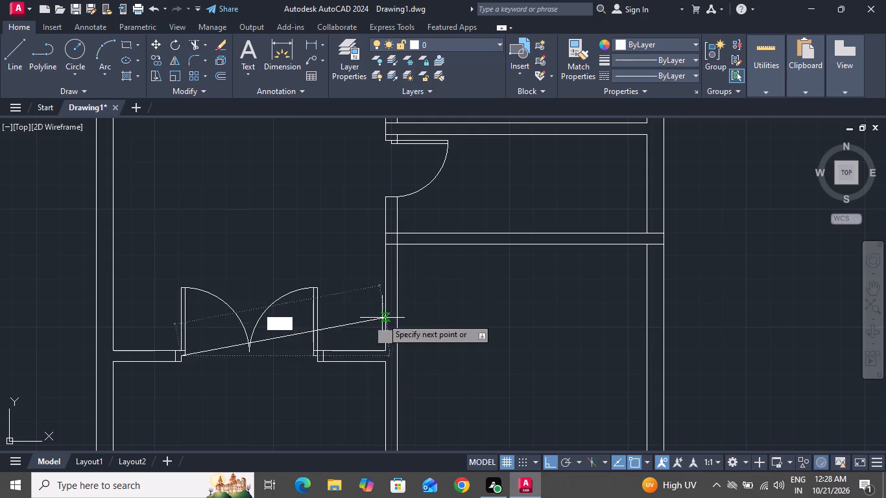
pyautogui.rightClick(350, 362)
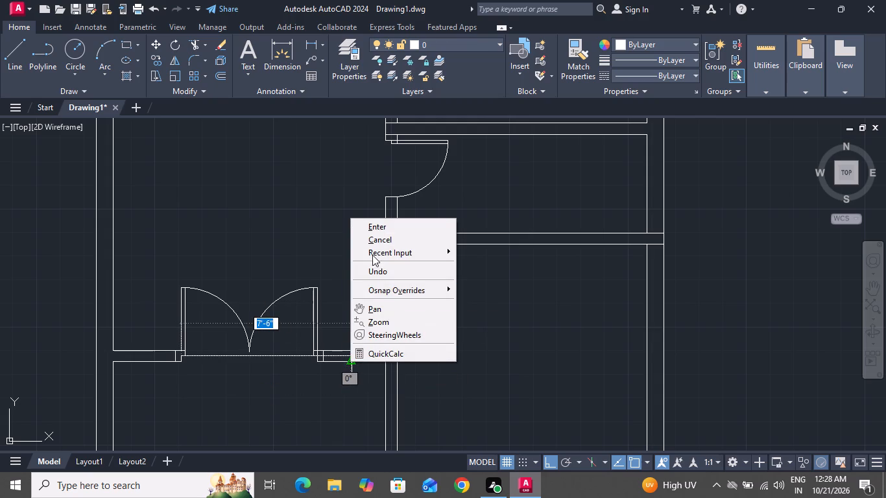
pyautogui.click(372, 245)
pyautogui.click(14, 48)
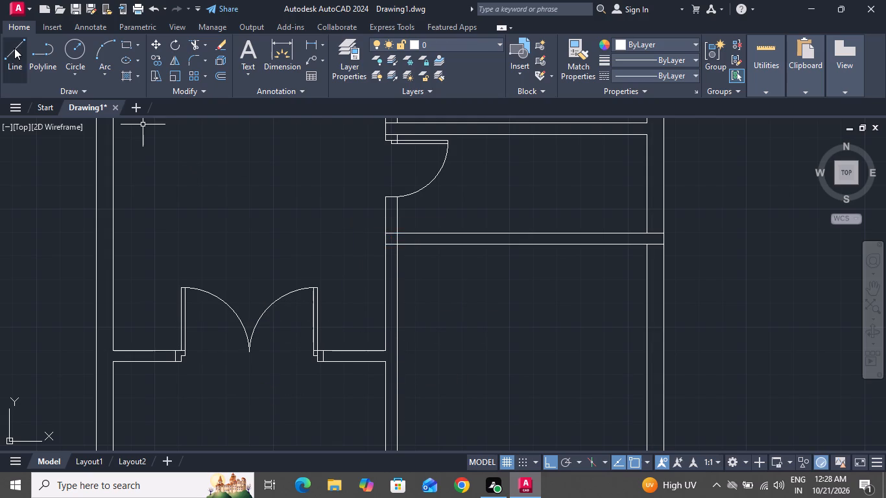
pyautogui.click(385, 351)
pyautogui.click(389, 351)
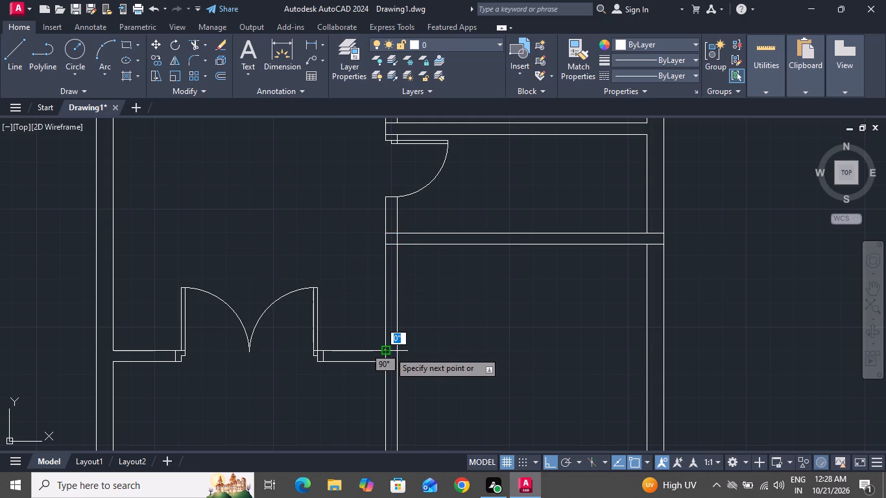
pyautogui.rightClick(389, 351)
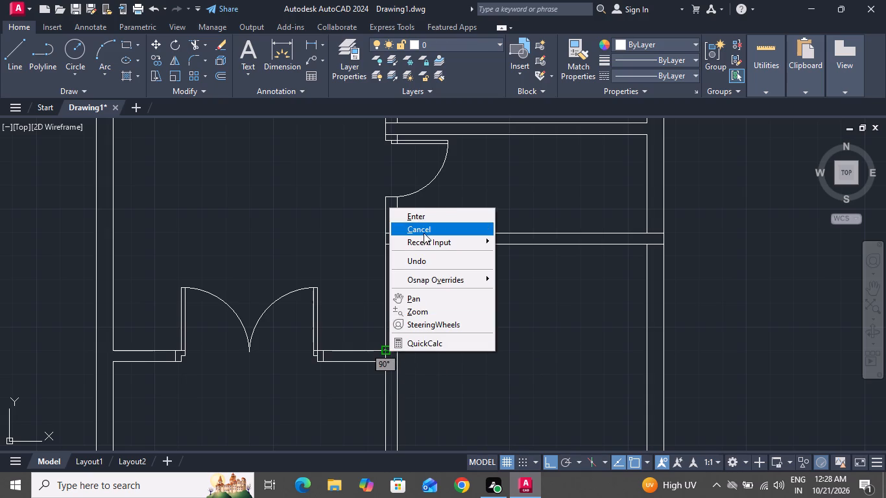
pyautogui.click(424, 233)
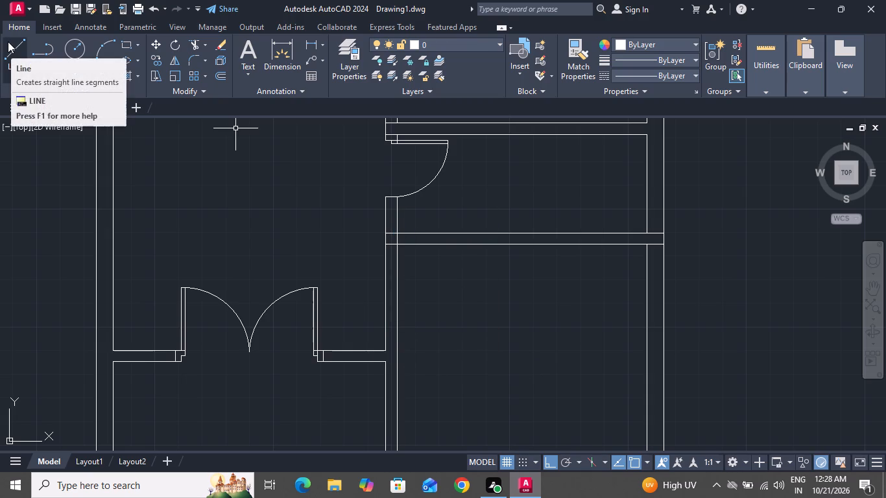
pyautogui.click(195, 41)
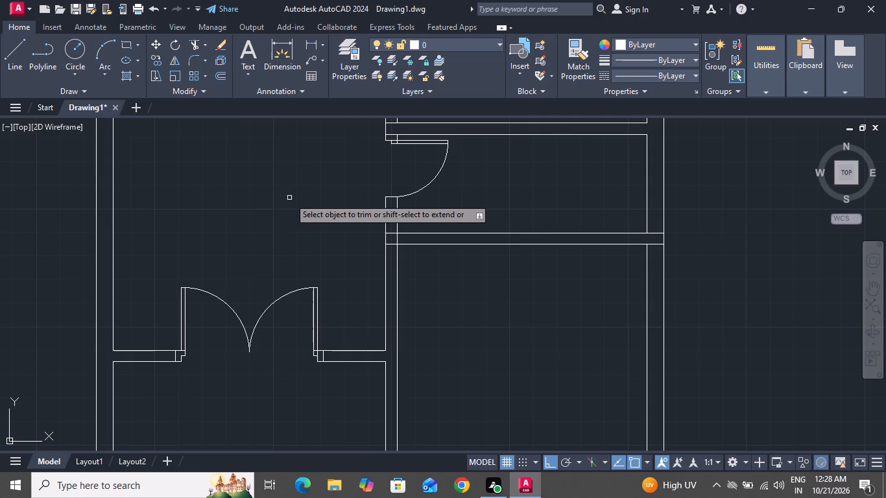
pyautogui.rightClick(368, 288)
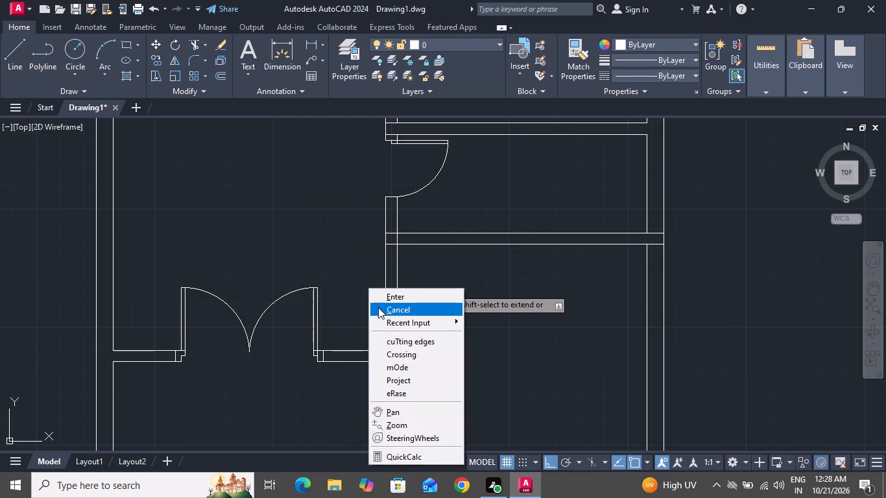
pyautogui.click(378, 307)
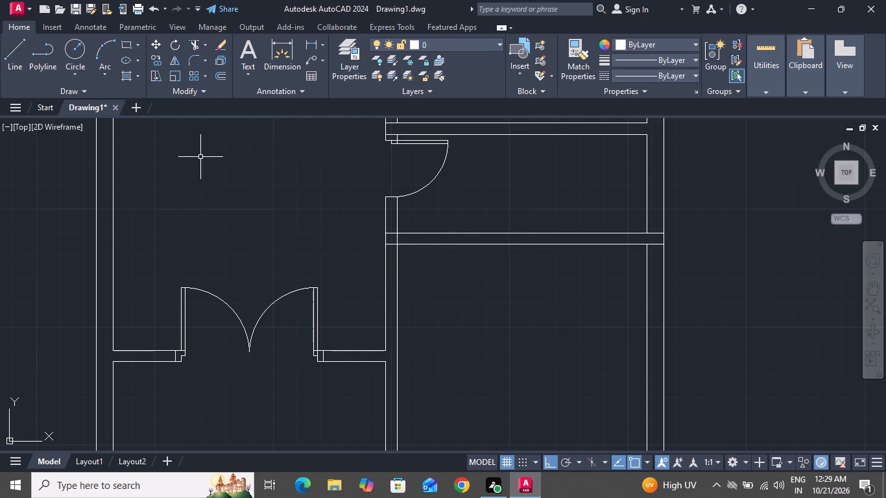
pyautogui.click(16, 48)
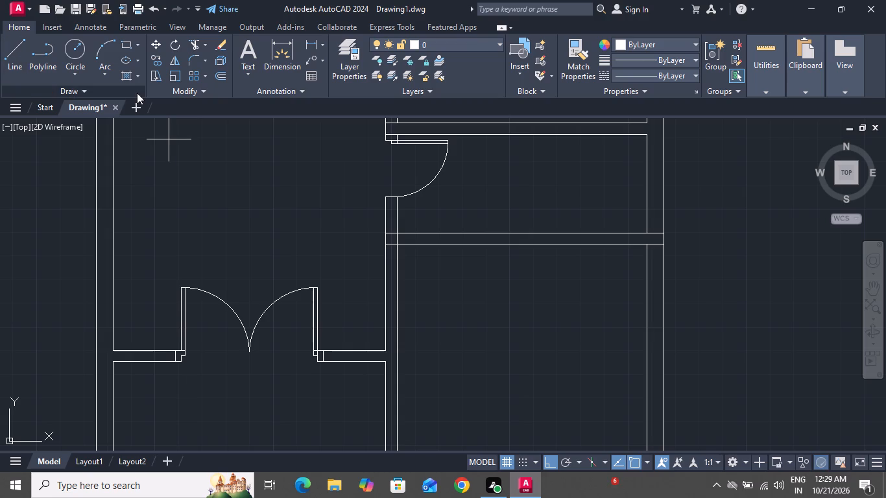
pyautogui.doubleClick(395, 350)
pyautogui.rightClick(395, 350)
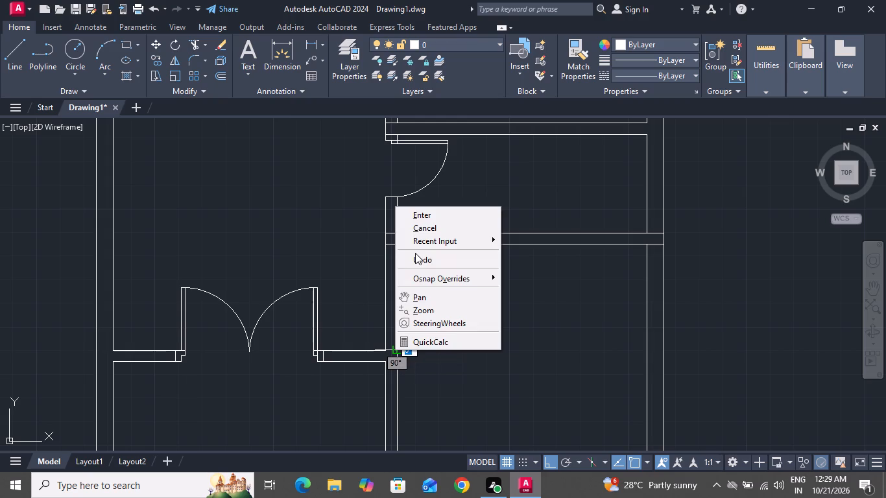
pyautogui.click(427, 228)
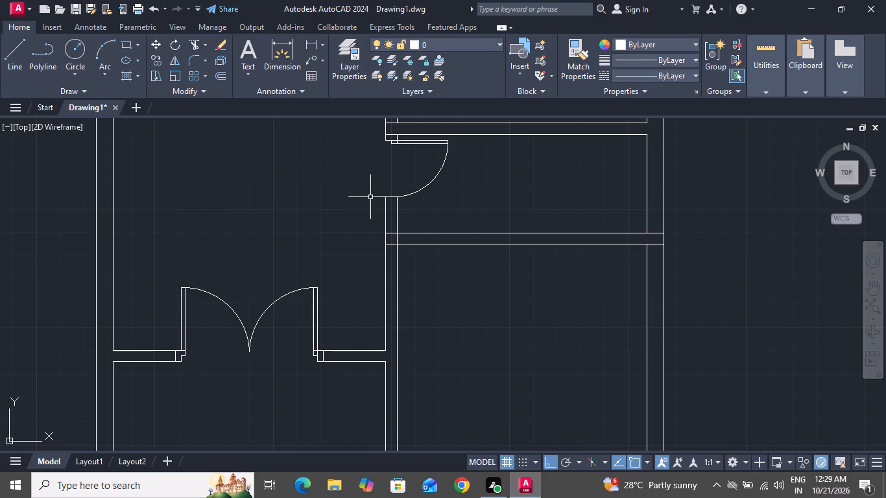
# Draw a 6" horizontal line across the central vertical partition, continuing the upper line of the double-door partition.
pyautogui.click(16, 49)
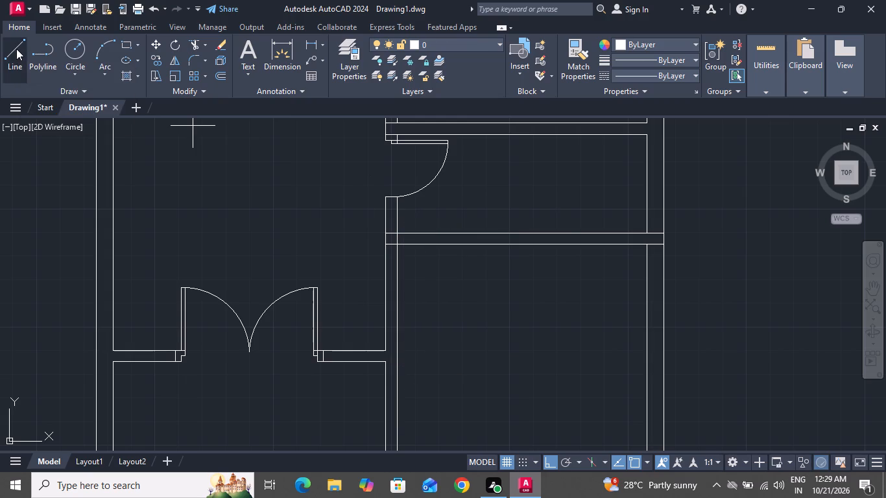
pyautogui.click(385, 350)
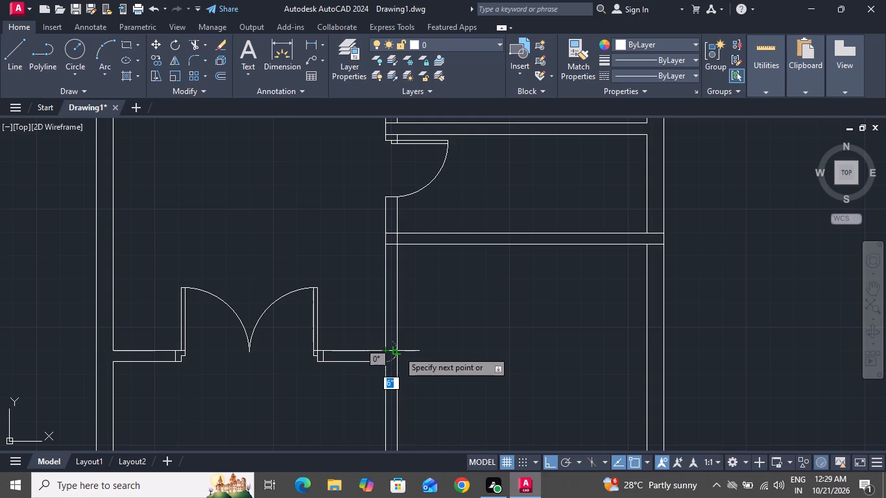
pyautogui.click(398, 351)
pyautogui.rightClick(398, 351)
pyautogui.rightClick(407, 329)
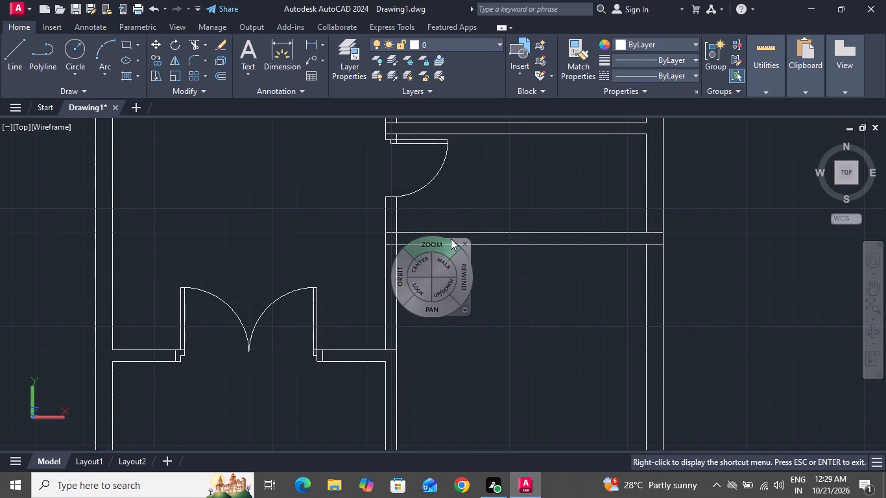
pyautogui.click(464, 243)
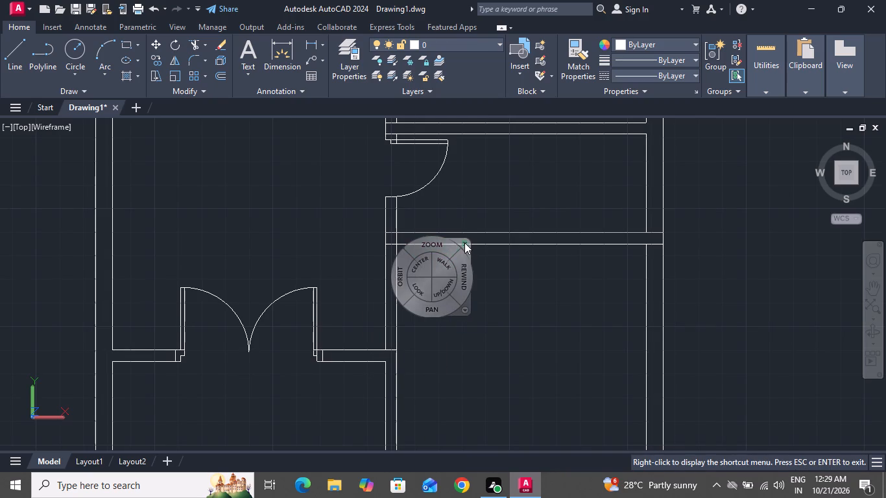
pyautogui.click(397, 350)
pyautogui.rightClick(397, 350)
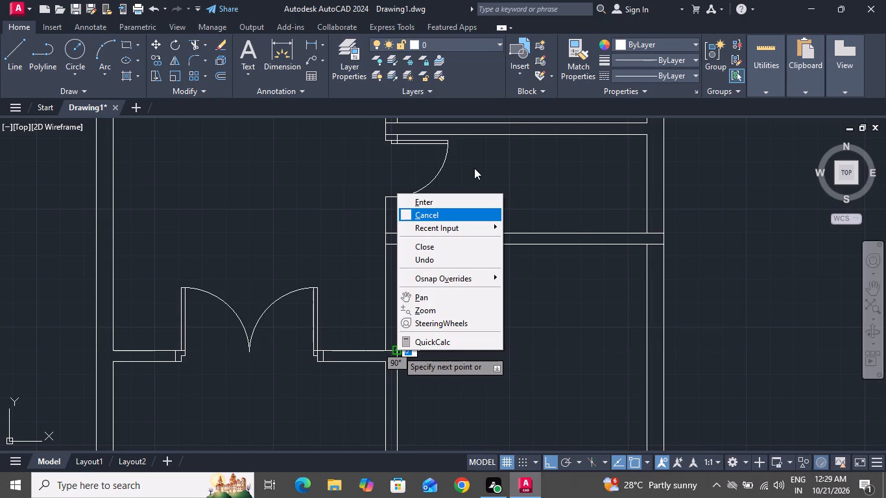
pyautogui.click(436, 215)
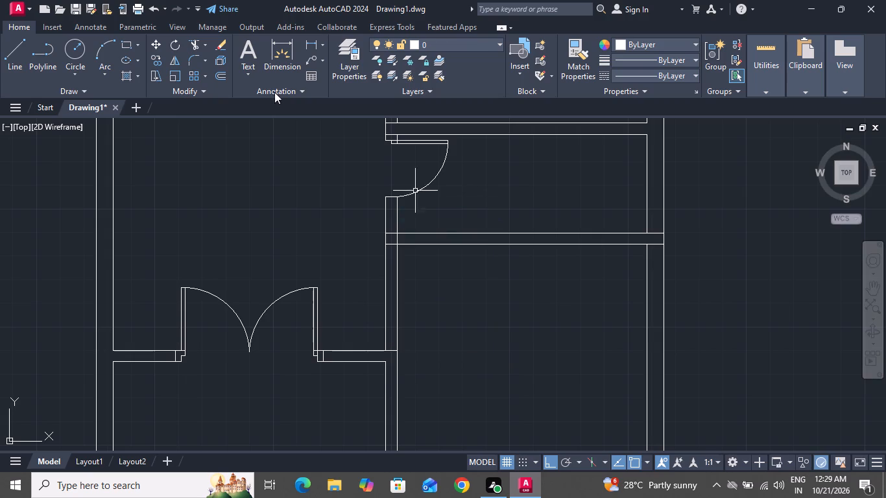
# Trim both central vertical partition lines between the extended horizontal partition and the new 6" line to open the passage.
pyautogui.click(197, 37)
pyautogui.click(196, 45)
pyautogui.click(368, 313)
pyautogui.click(466, 300)
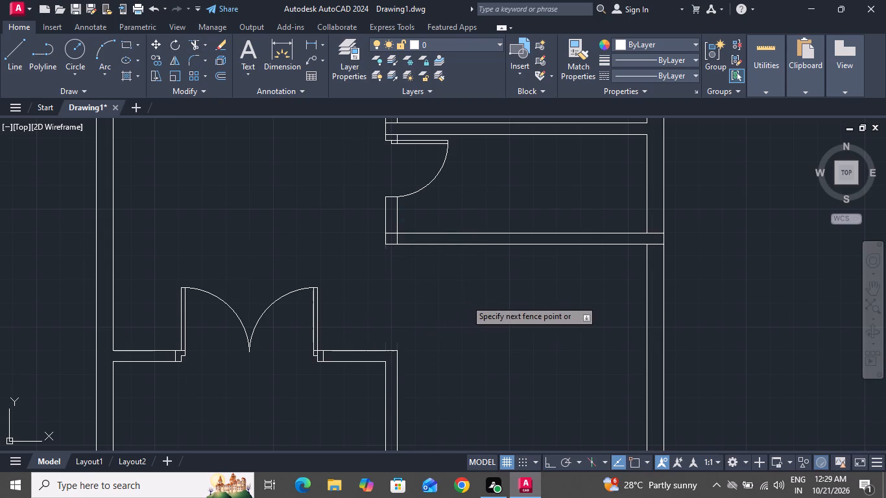
pyautogui.keyDown('ctrl'); pyautogui.scroll(-1, 466, 300); pyautogui.keyUp('ctrl')
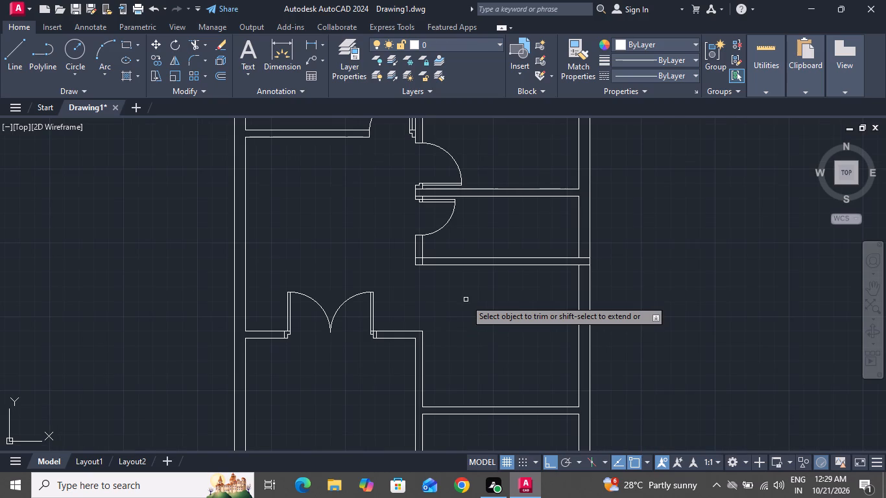
pyautogui.keyDown('ctrl'); pyautogui.scroll(-2, 466, 300); pyautogui.keyUp('ctrl')
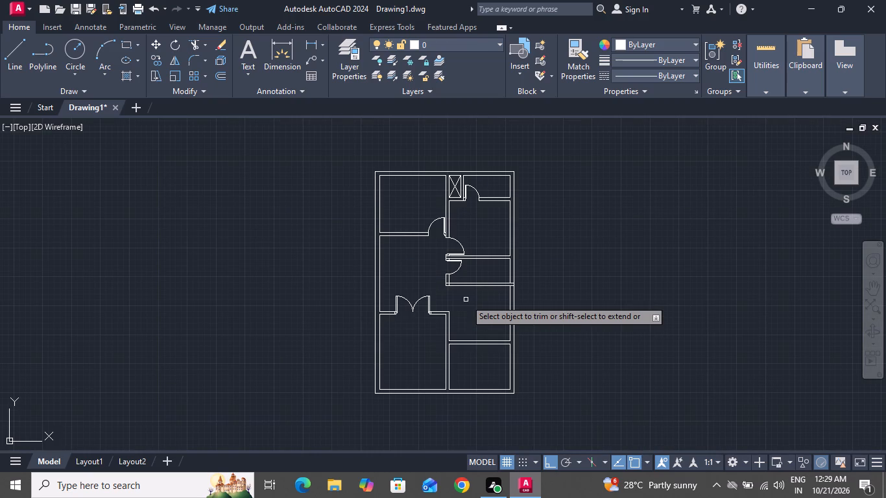
pyautogui.rightClick(449, 339)
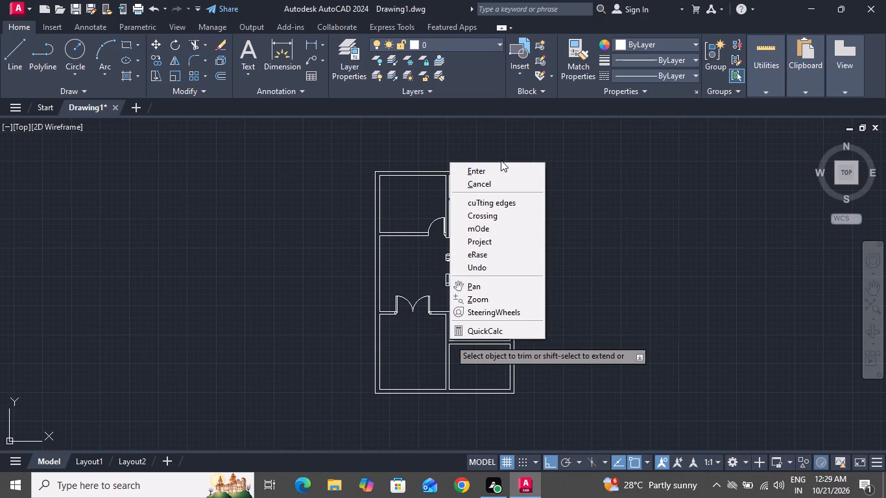
pyautogui.click(496, 183)
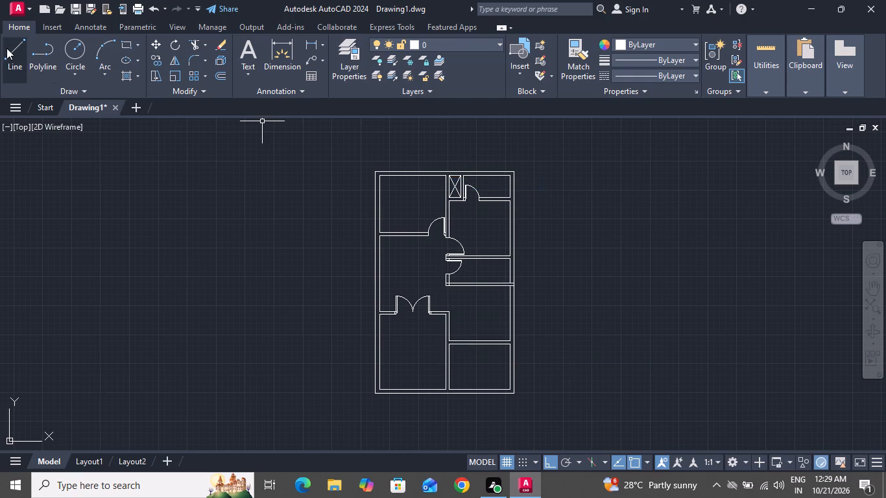
# Draw a 6" horizontal line across the central vertical partition, continuing the lower line of the lowest horizontal partition.
pyautogui.click(6, 48)
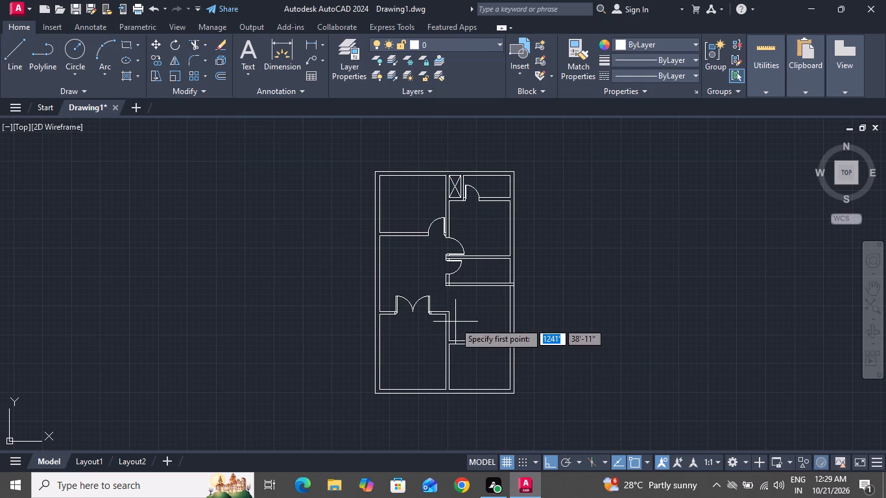
pyautogui.scroll(1, 447, 350)
pyautogui.scroll(-1, 447, 350)
pyautogui.click(447, 350)
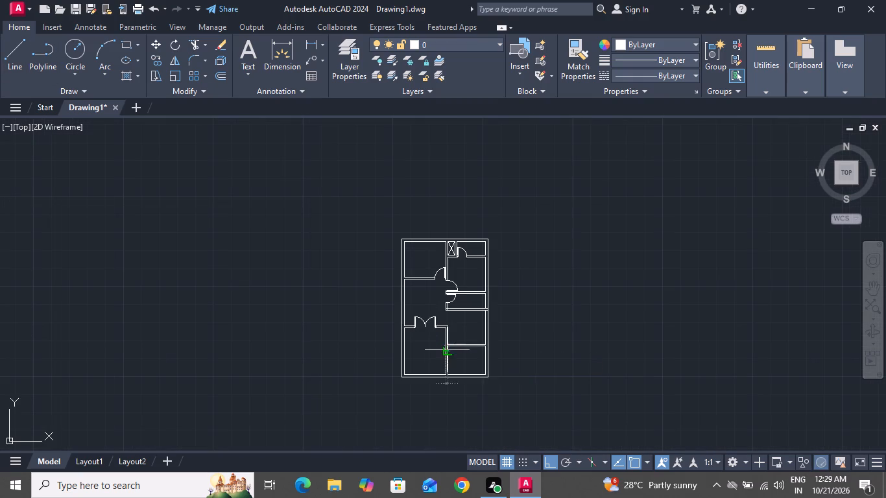
pyautogui.keyDown('ctrl'); pyautogui.scroll(8, 447, 350); pyautogui.keyUp('ctrl')
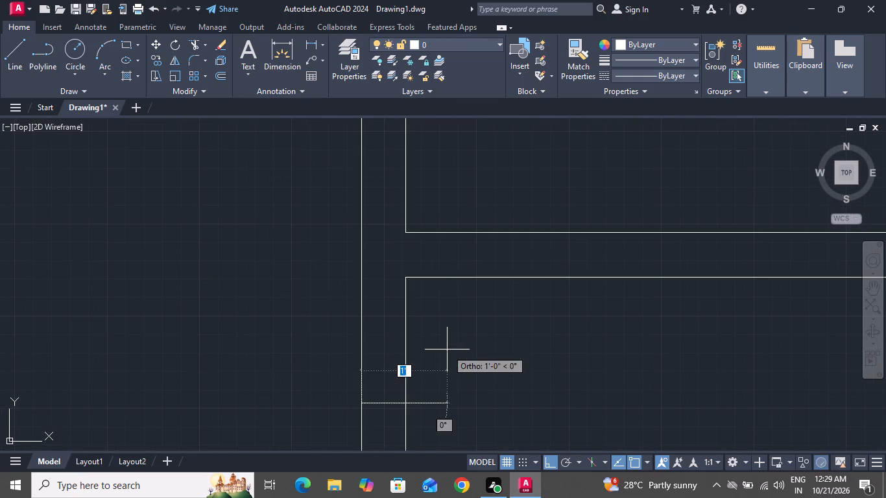
pyautogui.click(407, 278)
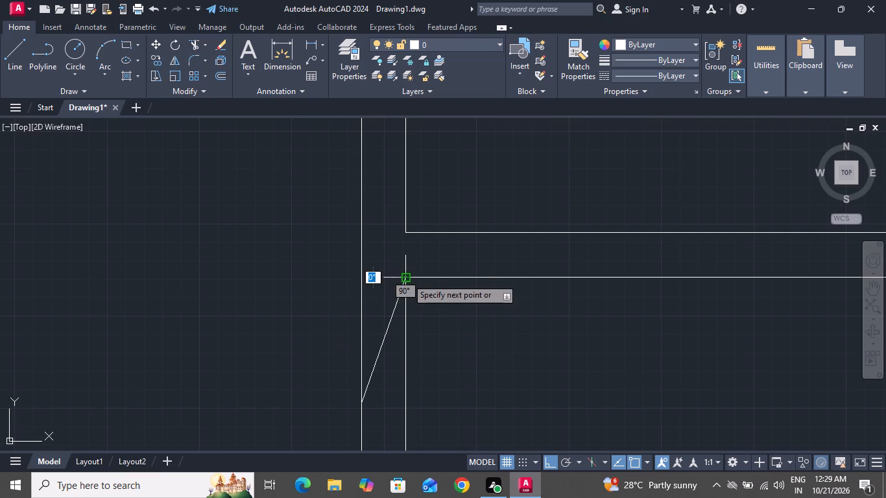
pyautogui.click(363, 279)
pyautogui.rightClick(363, 279)
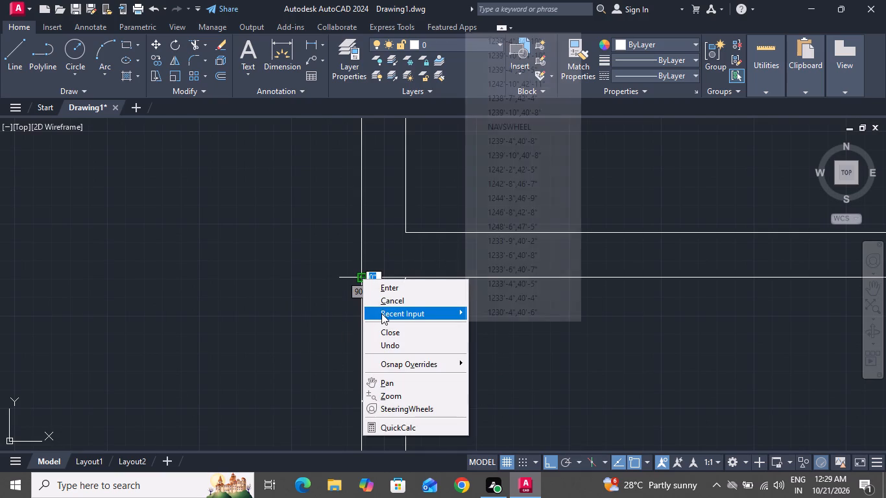
pyautogui.click(384, 305)
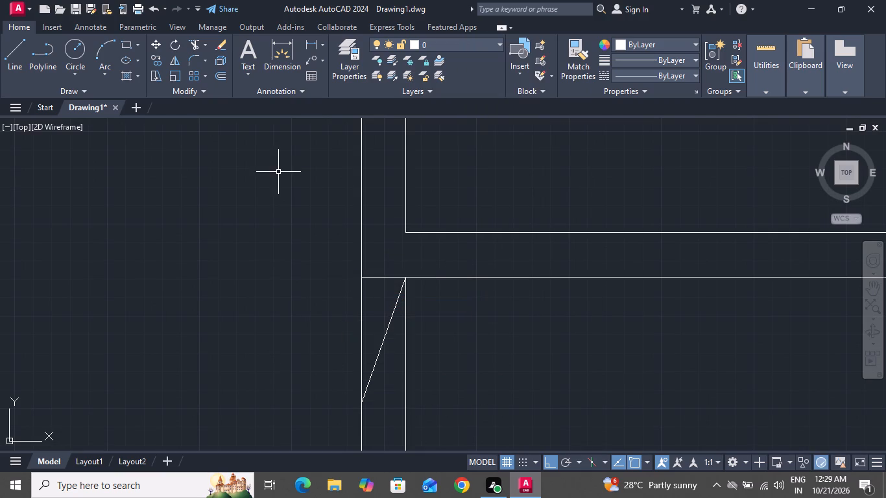
# Trim the stray diagonal and both central vertical partition lines between the lowest horizontal partition and the bottom outer wall.
pyautogui.click(193, 42)
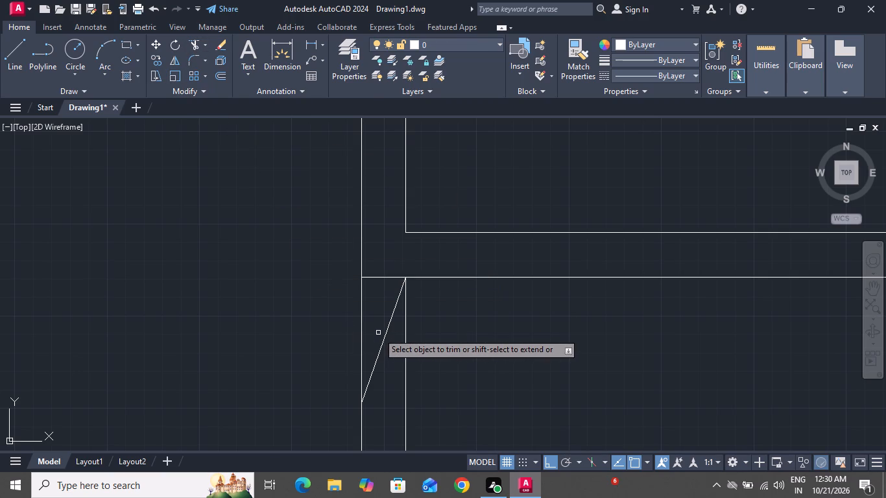
pyautogui.moveTo(378, 333); pyautogui.dragTo(389, 353)
pyautogui.click(389, 353)
pyautogui.keyDown('ctrl'); pyautogui.scroll(-6, 389, 353); pyautogui.keyUp('ctrl')
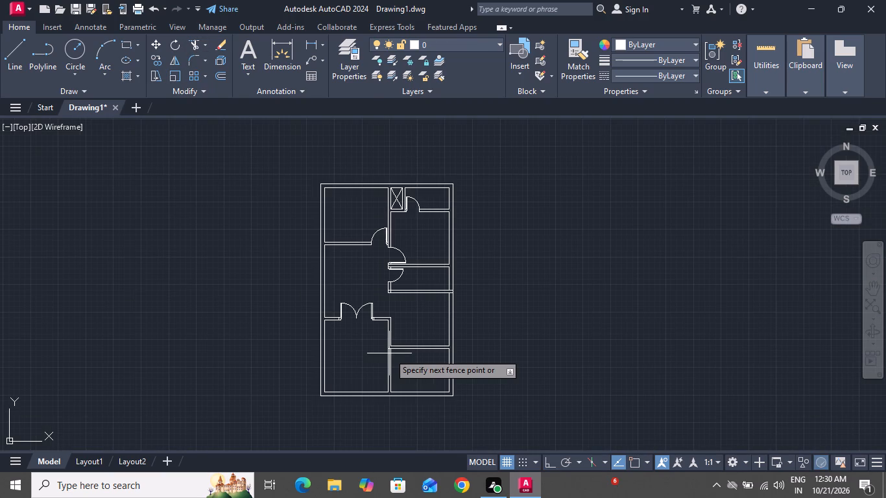
pyautogui.moveTo(389, 353); pyautogui.dragTo(401, 362)
pyautogui.moveTo(401, 362); pyautogui.dragTo(377, 373)
pyautogui.click(377, 373)
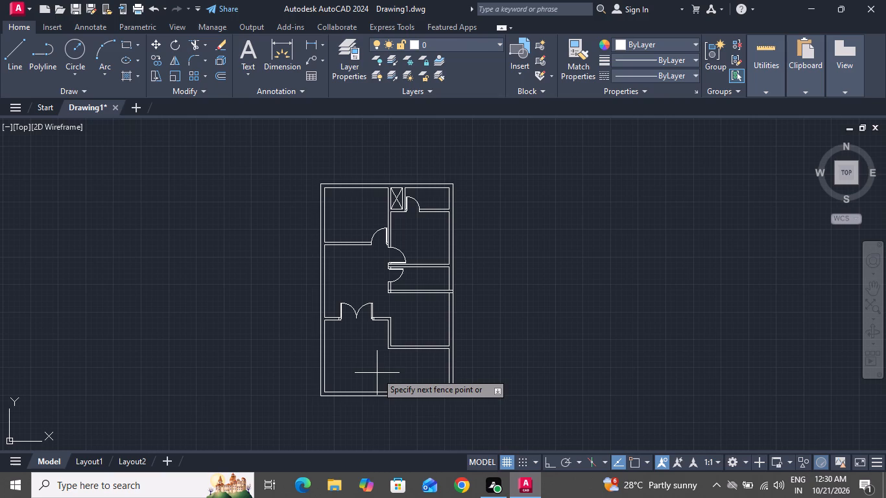
pyautogui.rightClick(377, 373)
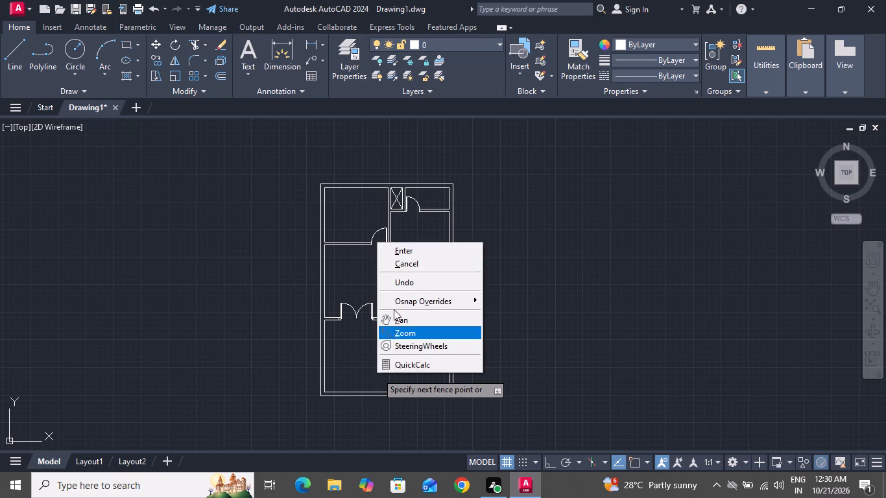
pyautogui.click(409, 259)
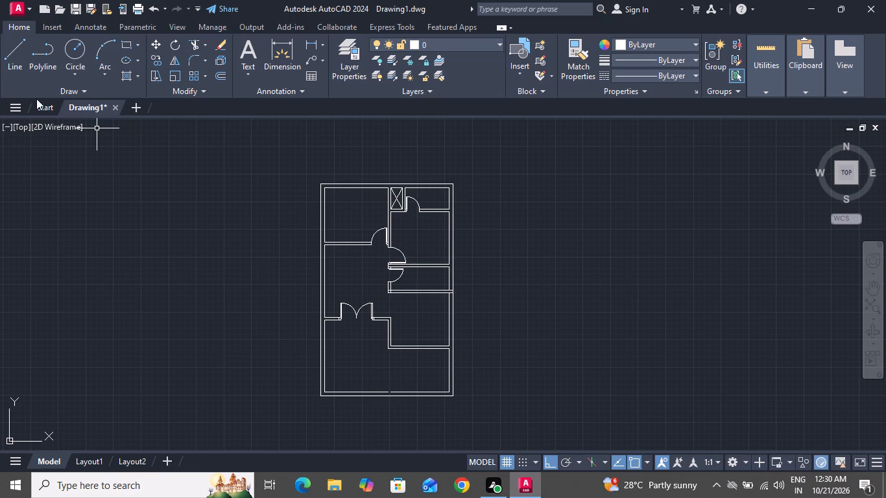
# Draw an L-shaped line from the lowest partition's underside, about 5'-6" down, turning left parallel to the bottom outer wall.
pyautogui.click(16, 42)
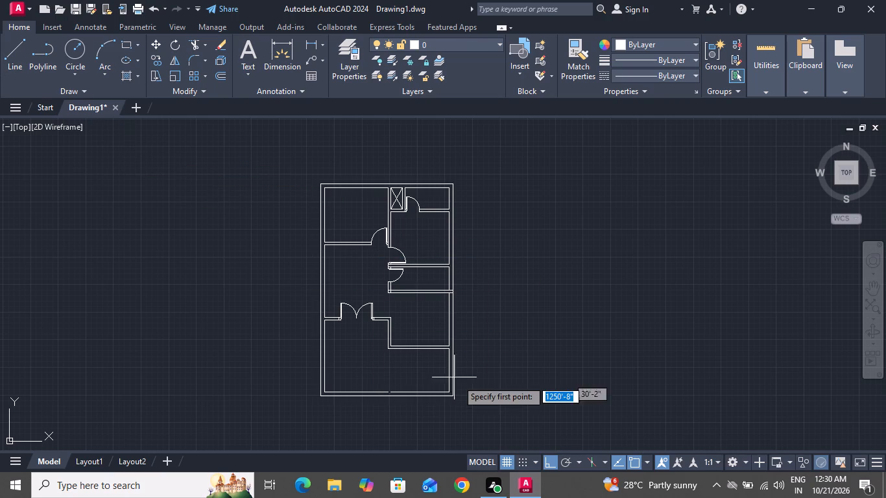
pyautogui.keyDown('ctrl'); pyautogui.scroll(2, 439, 349); pyautogui.keyUp('ctrl')
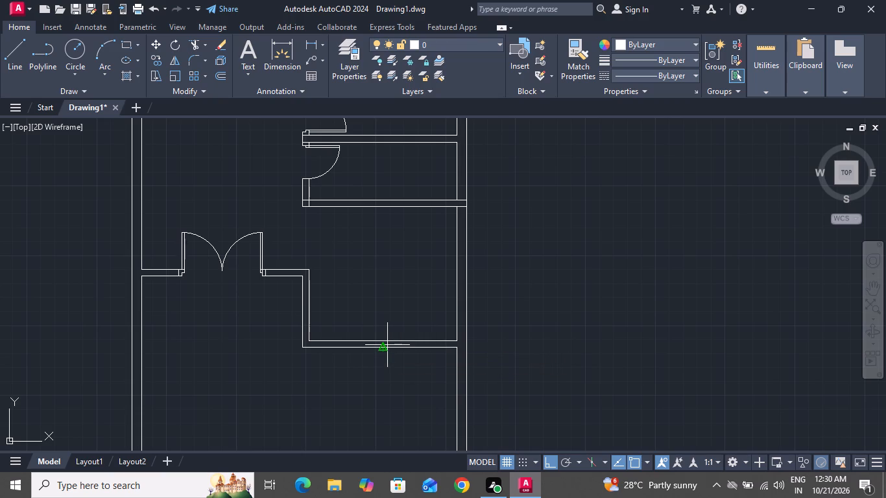
pyautogui.click(391, 347)
pyautogui.keyDown('ctrl'); pyautogui.scroll(-1, 392, 406); pyautogui.keyUp('ctrl')
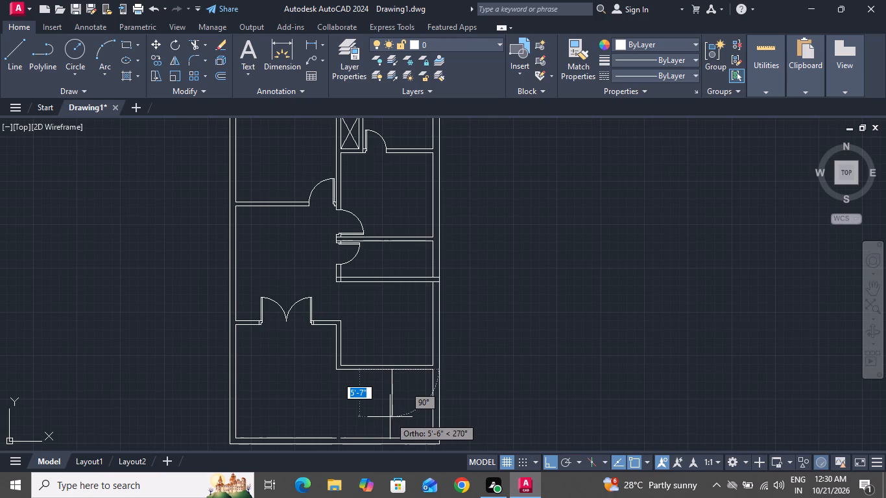
pyautogui.click(390, 417)
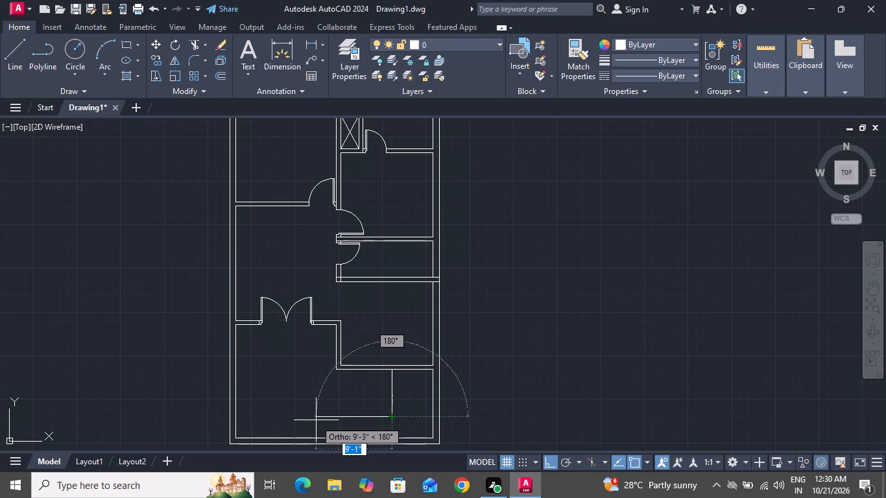
pyautogui.click(325, 417)
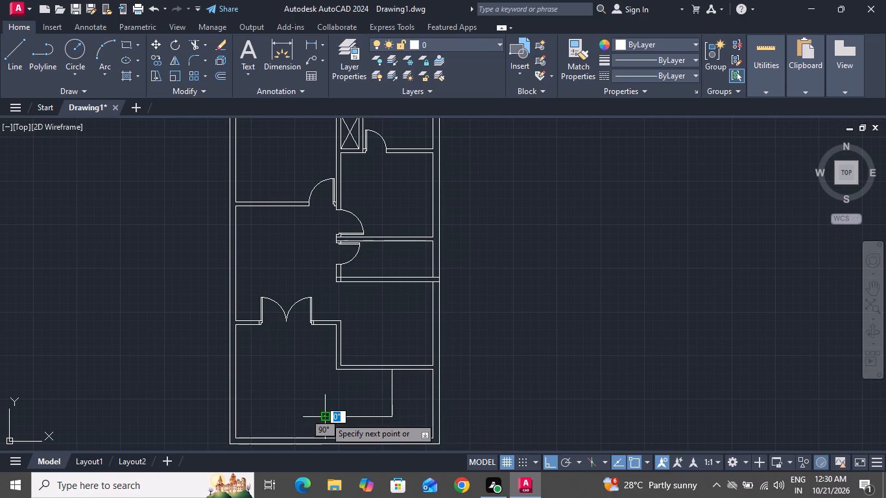
pyautogui.rightClick(325, 417)
pyautogui.click(385, 285)
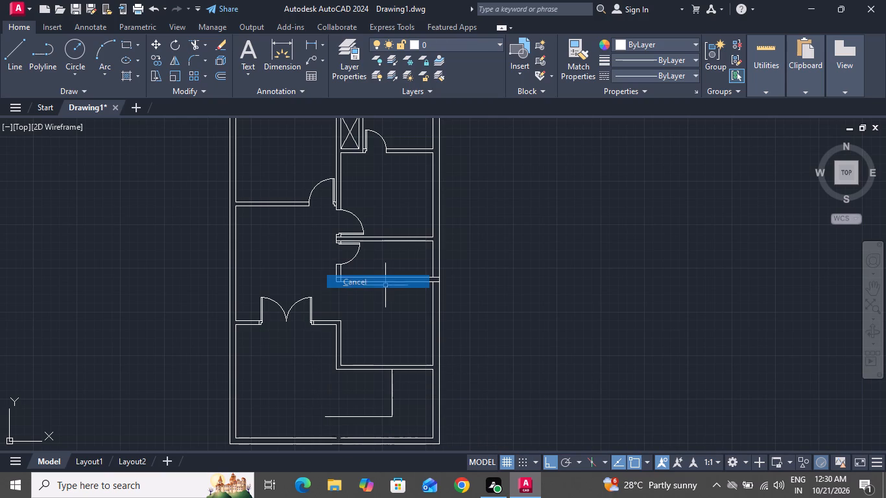
# Offset the L's vertical line 9" to the right and its horizontal line 9" downward.
pyautogui.write('o 9"')
pyautogui.press('Return')
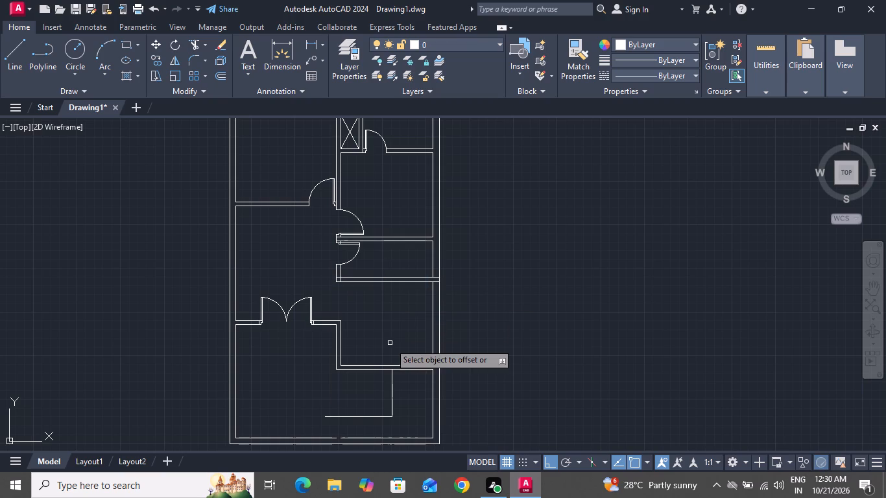
pyautogui.click(393, 388)
pyautogui.moveTo(427, 388); pyautogui.dragTo(382, 410)
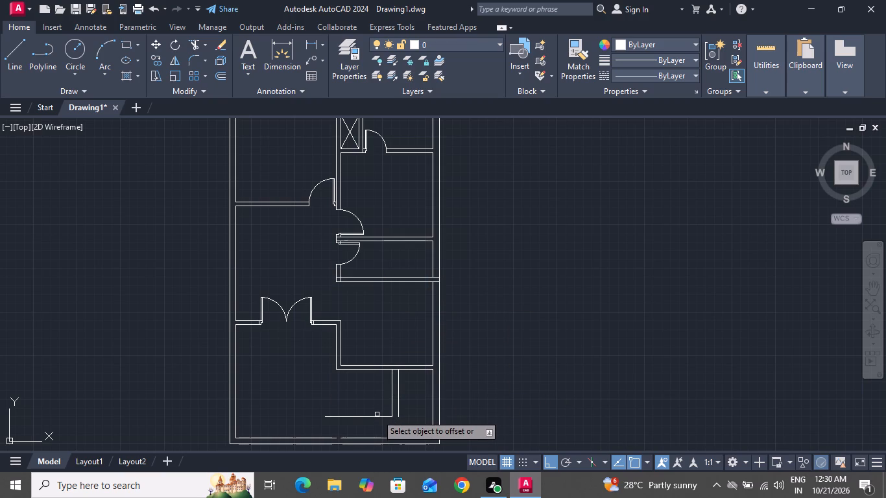
pyautogui.click(376, 419)
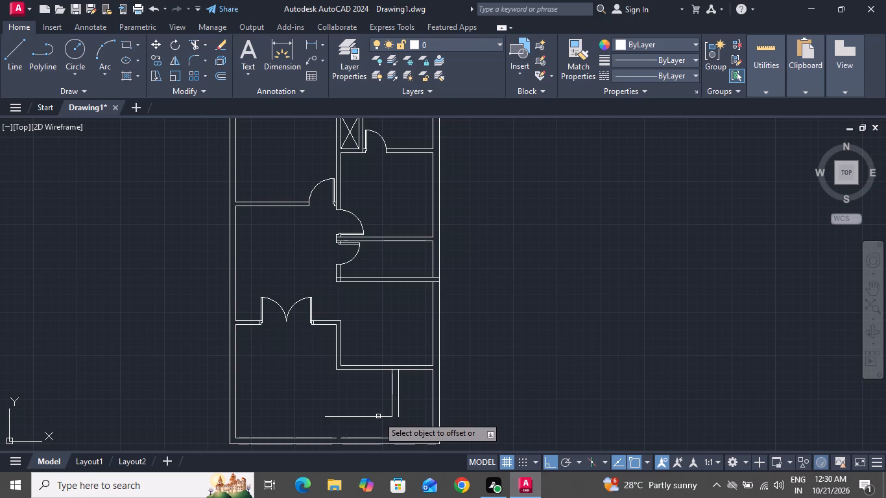
pyautogui.click(378, 416)
pyautogui.click(379, 443)
pyautogui.rightClick(379, 443)
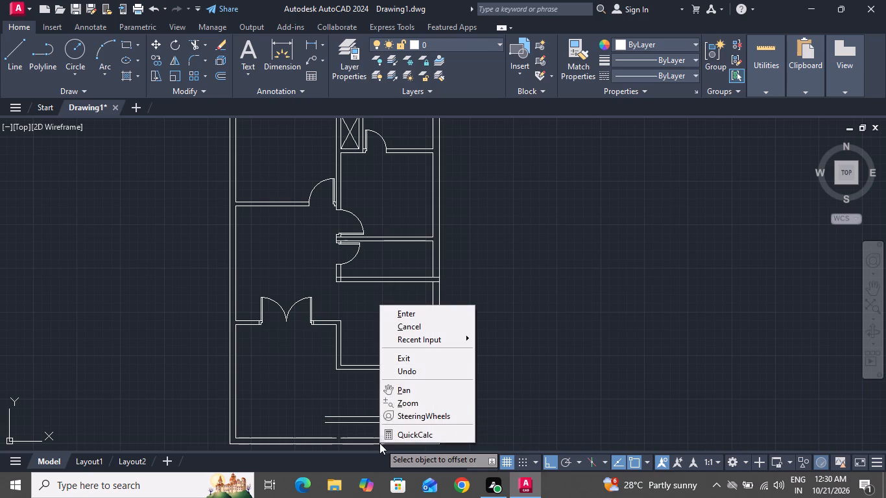
pyautogui.click(419, 327)
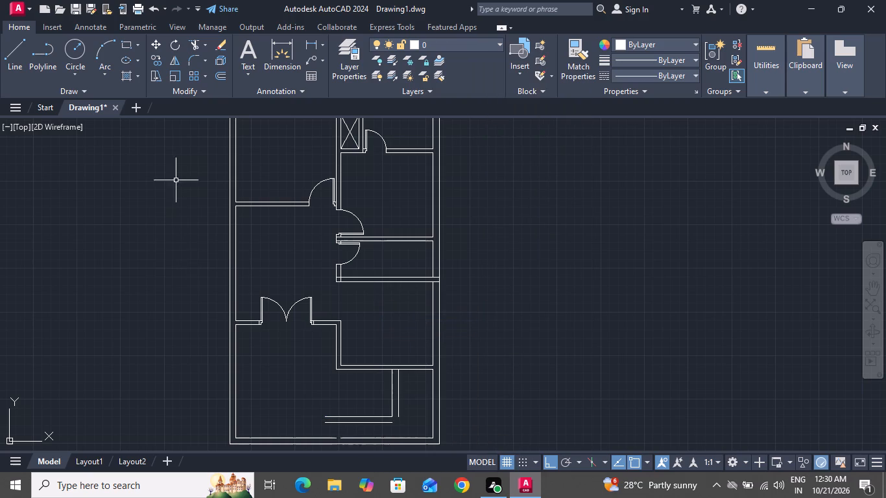
# Fillet the two offset lines into a square outer corner.
pyautogui.click(193, 53)
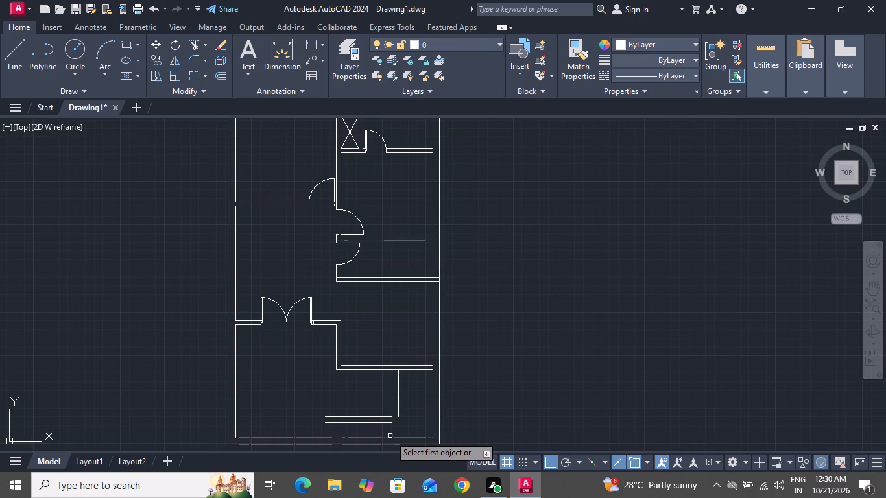
pyautogui.click(398, 409)
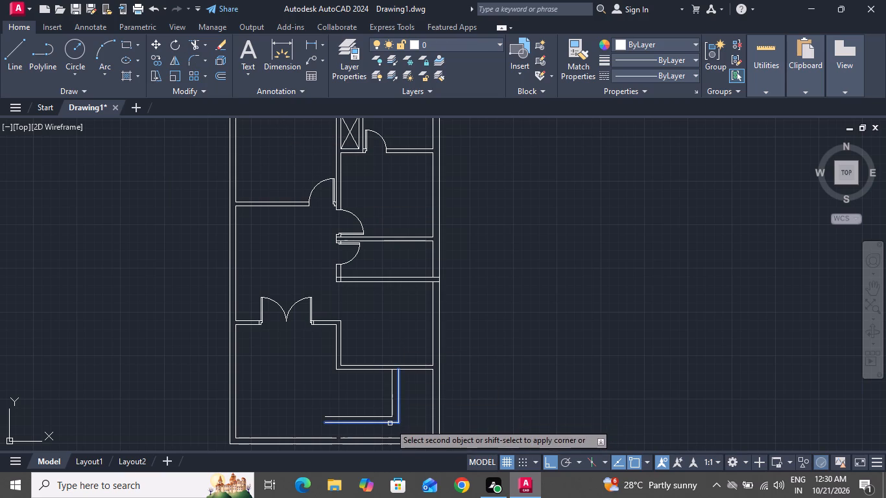
pyautogui.click(390, 423)
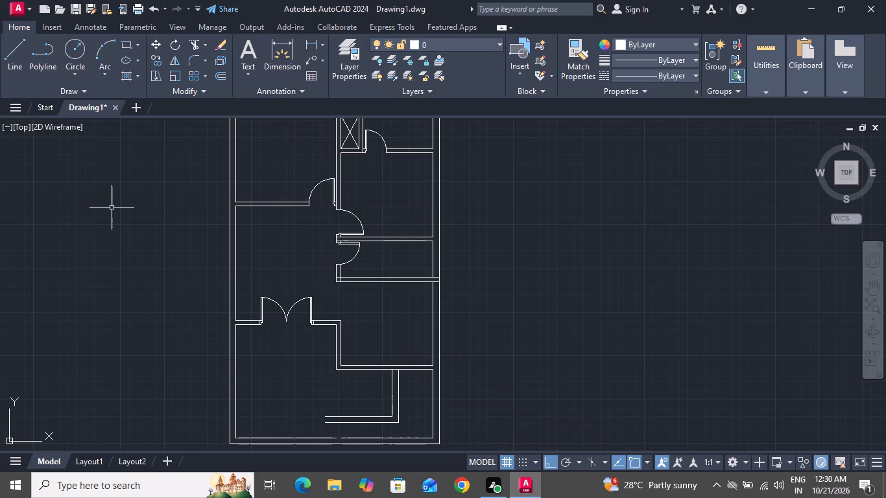
# Draw a short vertical line closing the left open end of the 9" L-shaped wall.
pyautogui.click(12, 59)
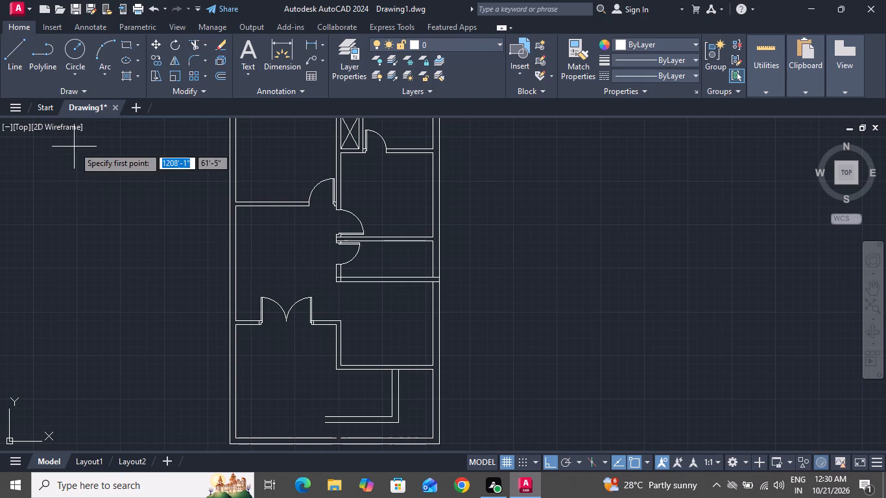
pyautogui.moveTo(324, 419); pyautogui.dragTo(323, 425)
pyautogui.click(323, 425)
pyautogui.rightClick(323, 425)
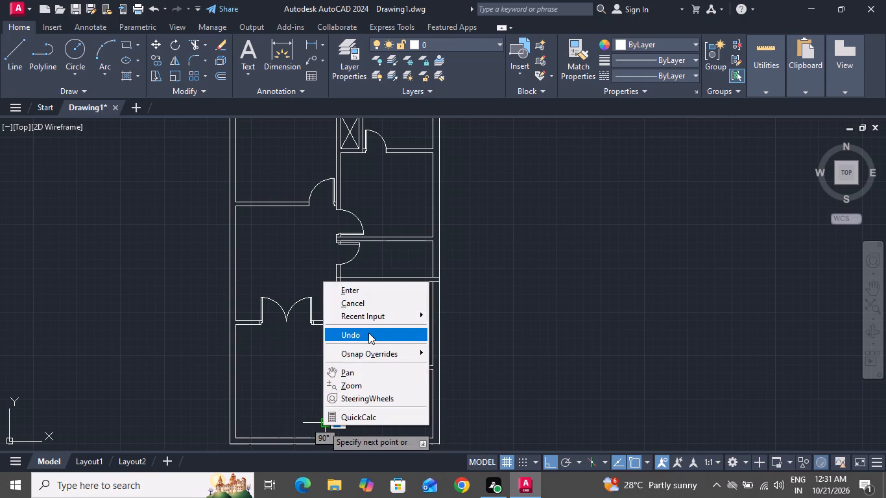
pyautogui.click(369, 300)
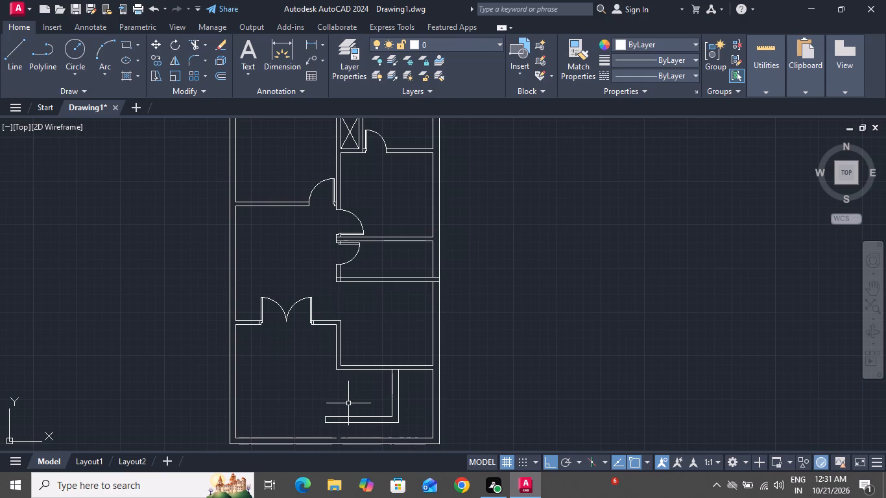
# Offset the L-shaped wall's inner vertical line 2' to the left.
pyautogui.keyDown('ctrl'); pyautogui.scroll(2, 348, 403); pyautogui.keyUp('ctrl')
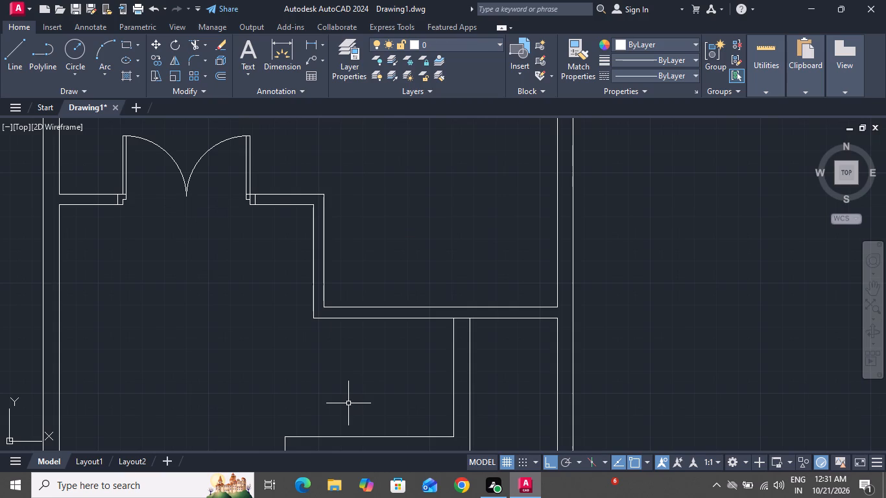
pyautogui.keyDown('ctrl'); pyautogui.scroll(-2, 348, 403); pyautogui.keyUp('ctrl')
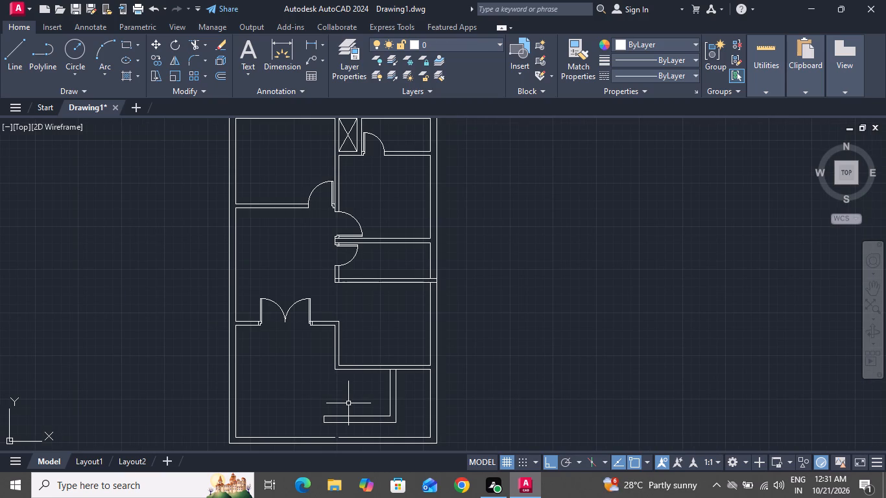
pyautogui.press('o')
pyautogui.press('space')
pyautogui.write("2'")
pyautogui.press('Return')
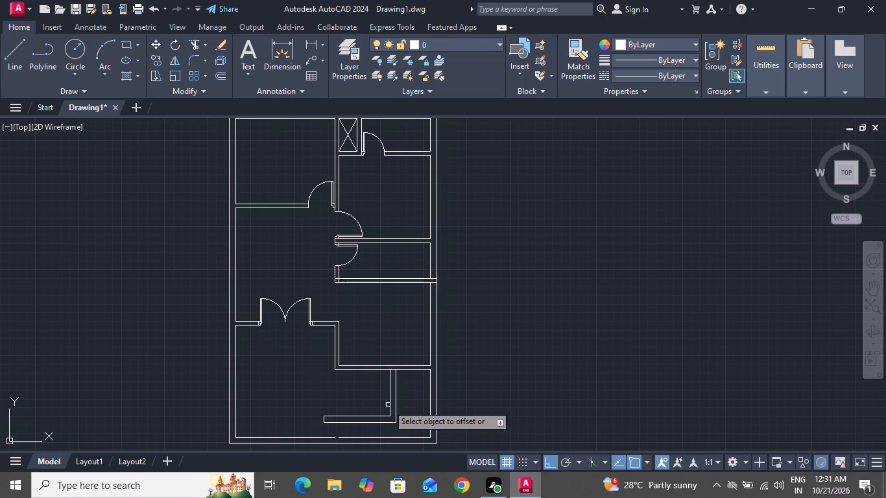
pyautogui.click(389, 404)
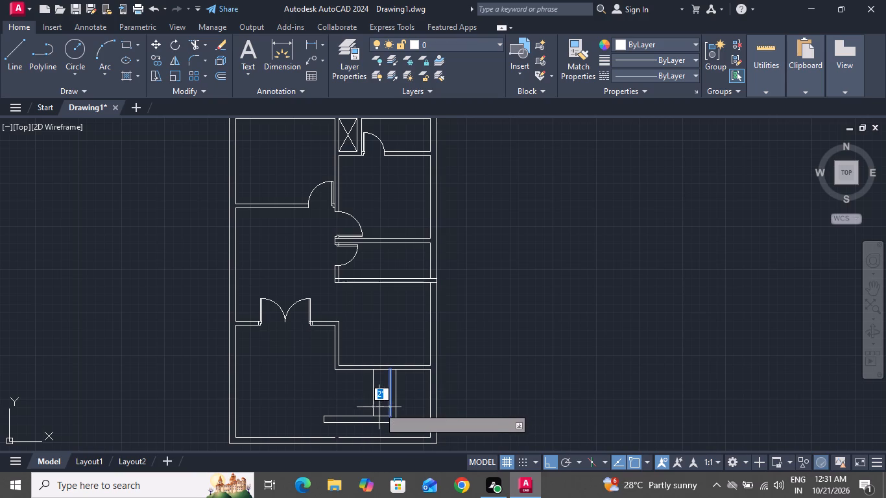
pyautogui.click(377, 407)
pyautogui.rightClick(377, 407)
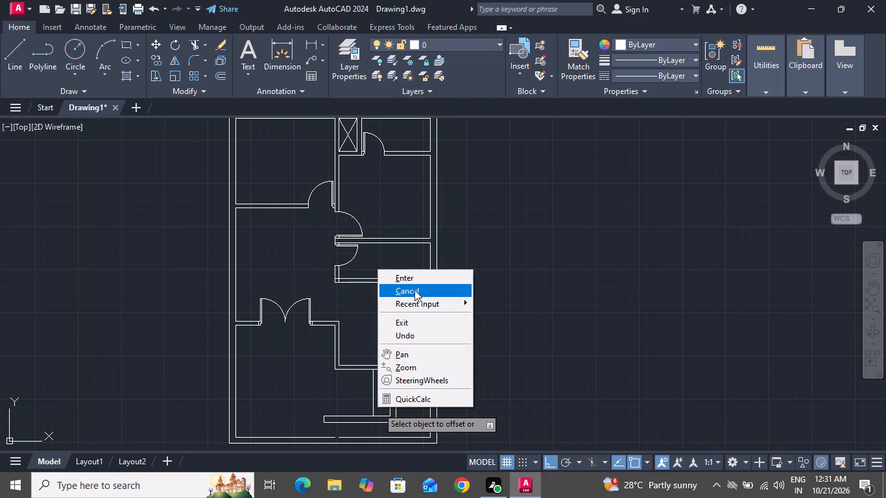
# Offset the landing line inside the L-shaped wall 10" to the left three times in succession to form stair treads.
pyautogui.click(415, 288)
pyautogui.write('o 10"')
pyautogui.press('Return')
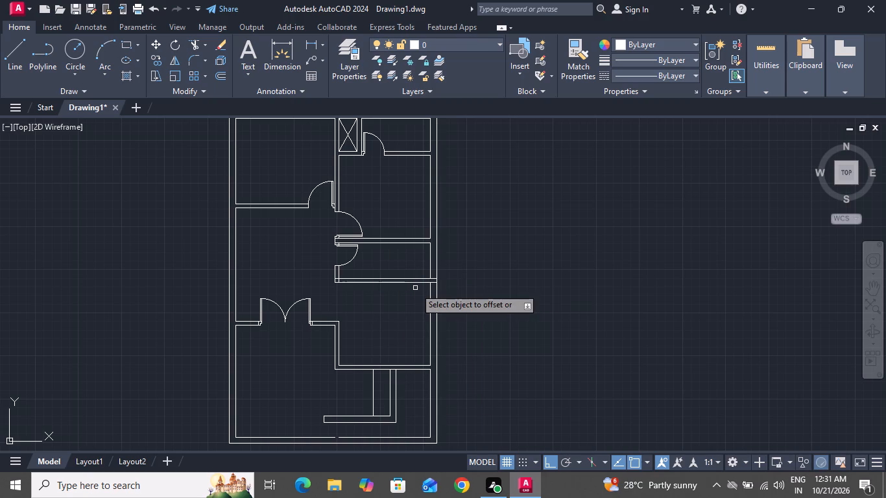
pyautogui.click(372, 386)
pyautogui.click(361, 389)
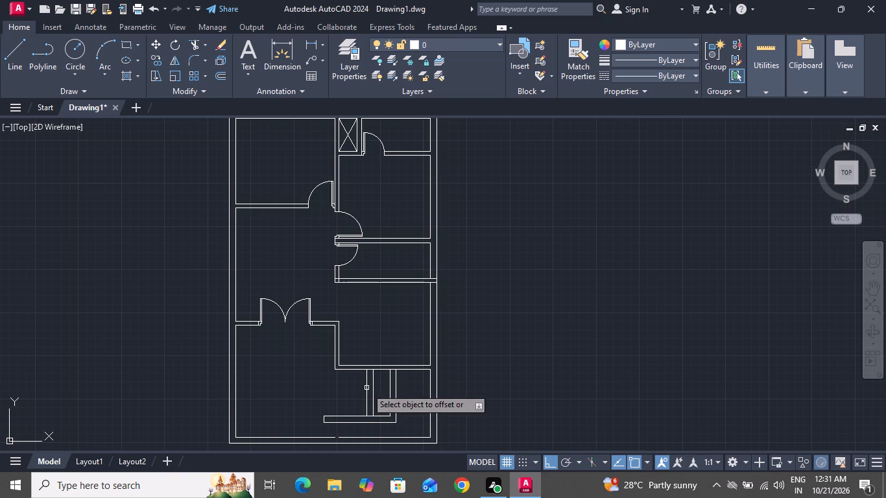
pyautogui.click(367, 388)
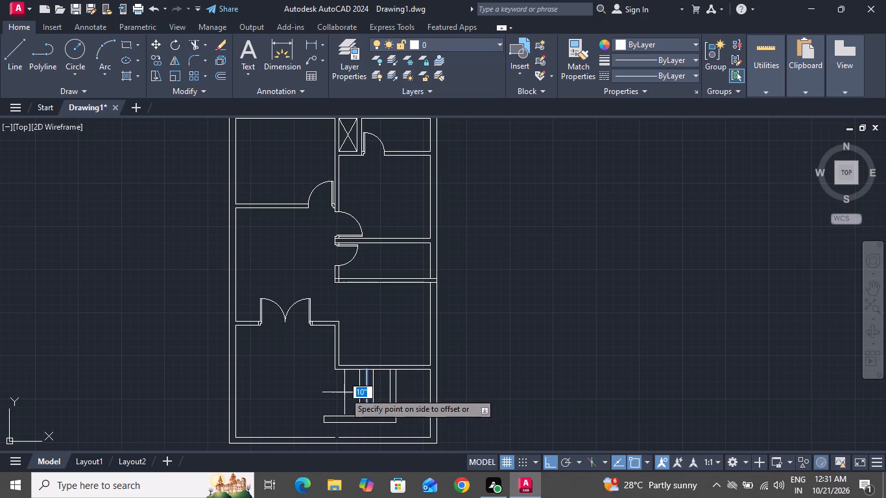
pyautogui.click(344, 392)
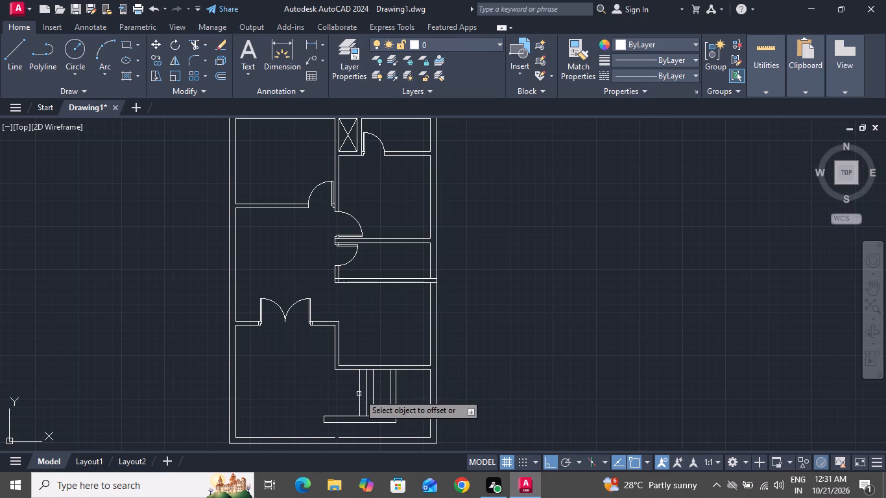
pyautogui.moveTo(359, 394); pyautogui.dragTo(348, 396)
pyautogui.click(348, 396)
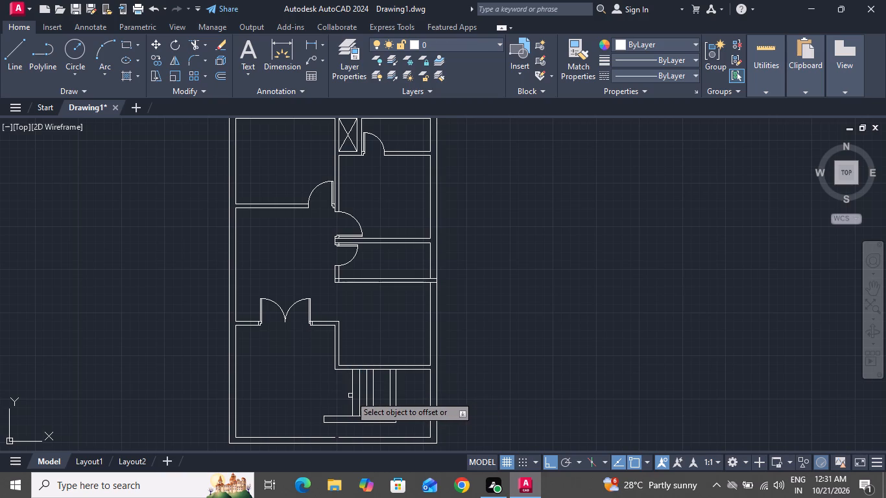
pyautogui.click(353, 396)
pyautogui.click(347, 396)
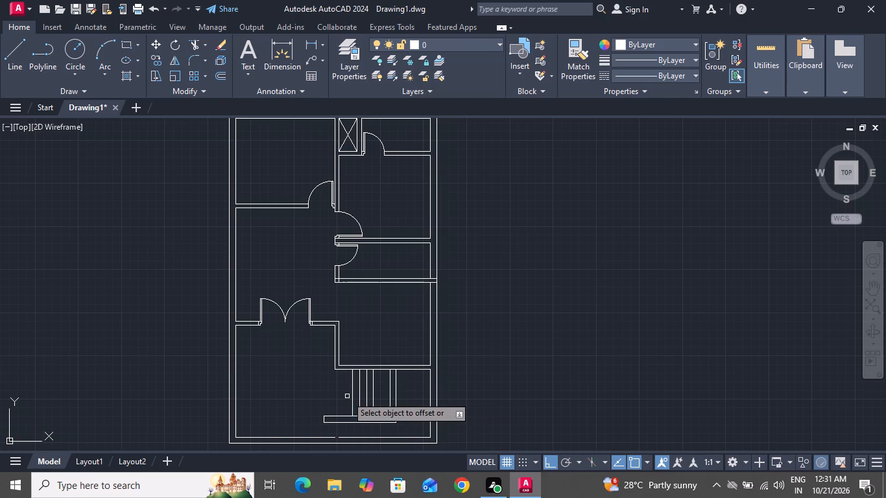
pyautogui.click(347, 396)
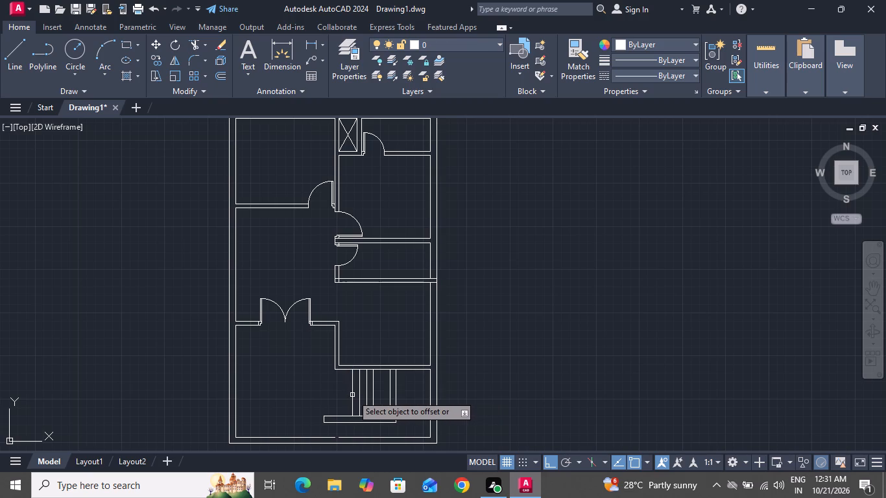
# Add four more stair tread lines to the left, each offset 10" from the previous one.
pyautogui.click(352, 395)
pyautogui.moveTo(311, 402); pyautogui.dragTo(342, 394)
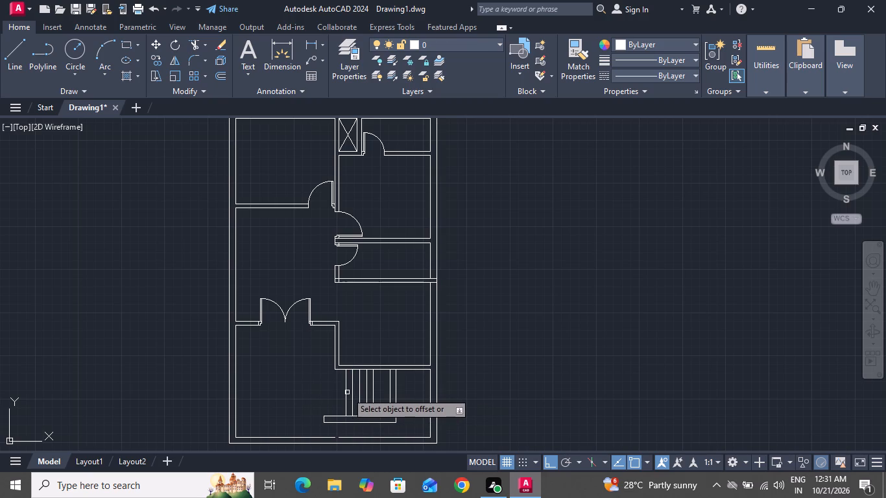
pyautogui.click(347, 392)
pyautogui.click(336, 394)
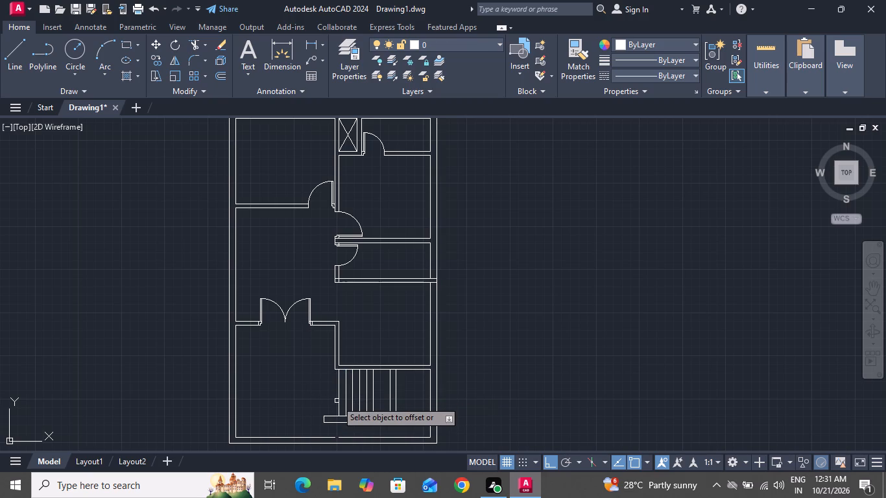
pyautogui.click(337, 401)
pyautogui.click(303, 405)
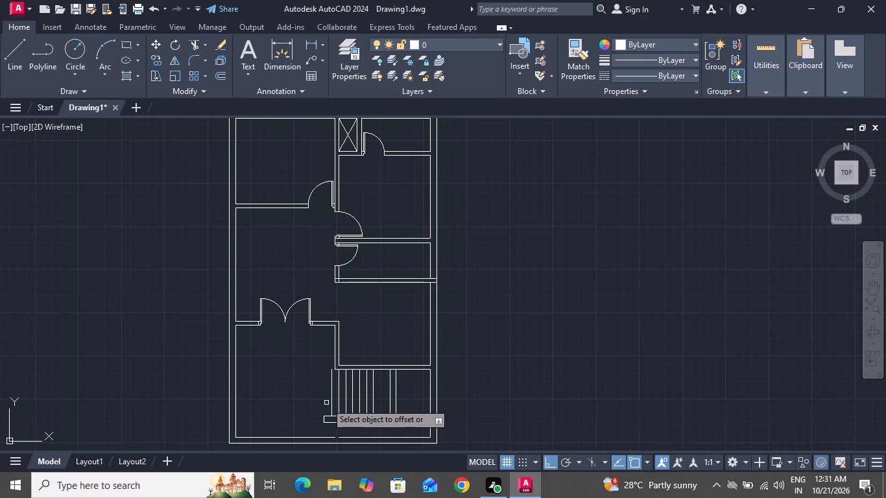
pyautogui.click(331, 401)
pyautogui.click(327, 401)
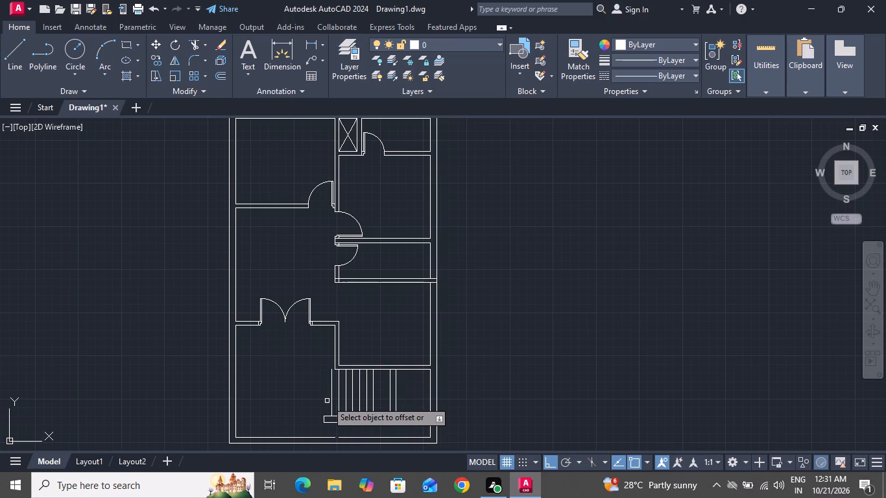
pyautogui.click(331, 399)
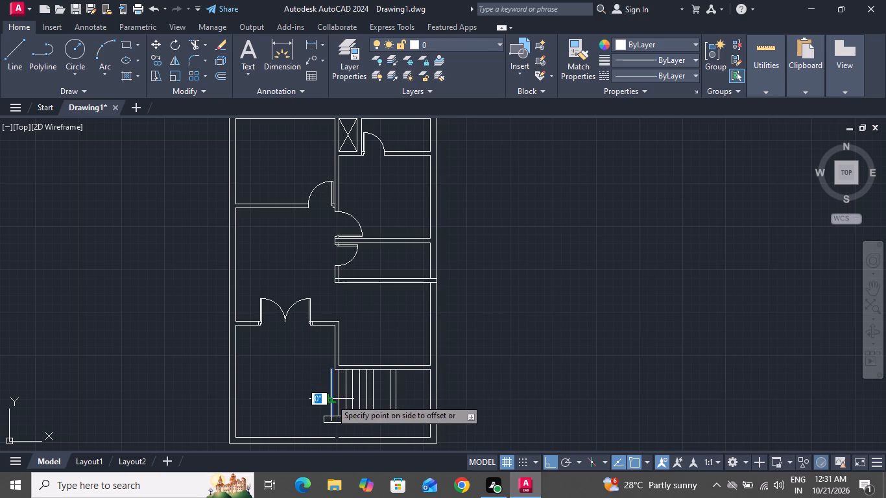
pyautogui.click(305, 408)
pyautogui.rightClick(305, 408)
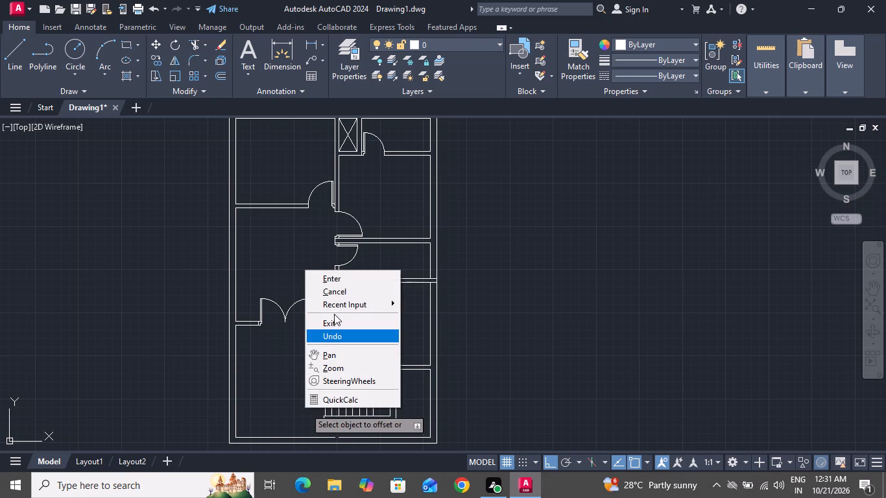
pyautogui.click(336, 307)
pyautogui.click(342, 290)
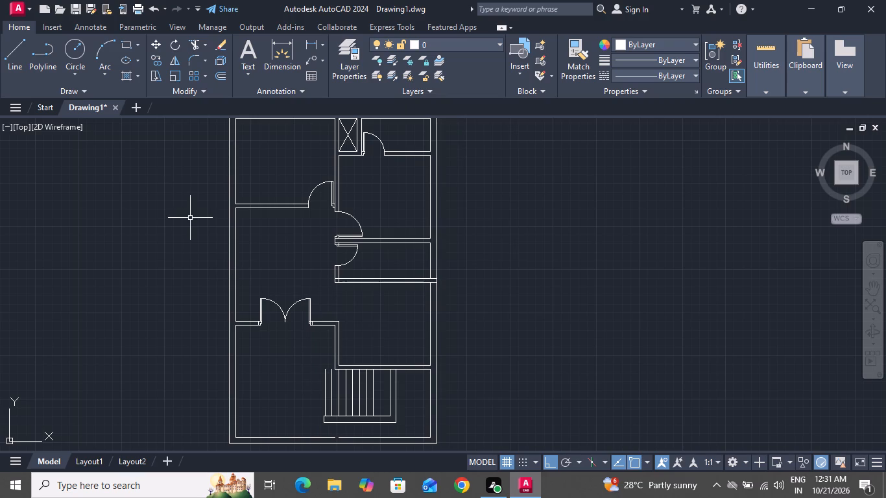
# Draw a horizontal line about 8'-7" long from the midpoint of the L-shaped wall's outer vertical line to the leftmost tread's midpoint.
pyautogui.click(18, 63)
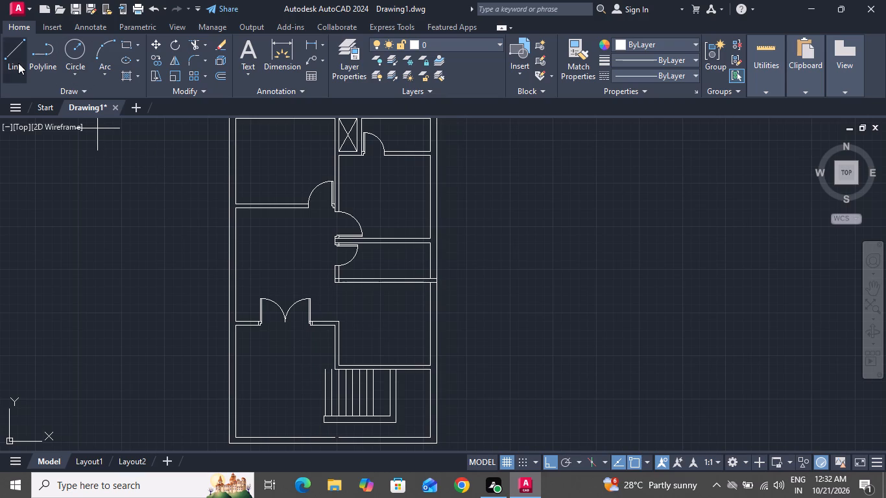
pyautogui.click(18, 63)
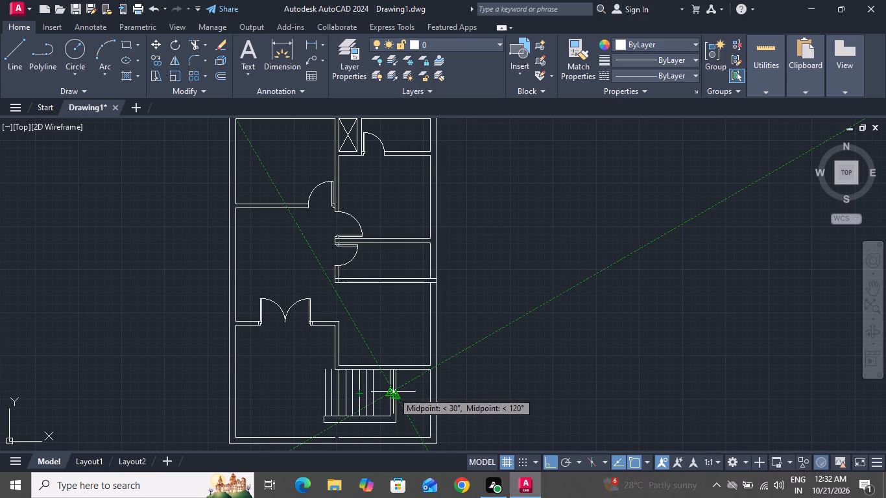
pyautogui.moveTo(396, 393); pyautogui.dragTo(365, 397)
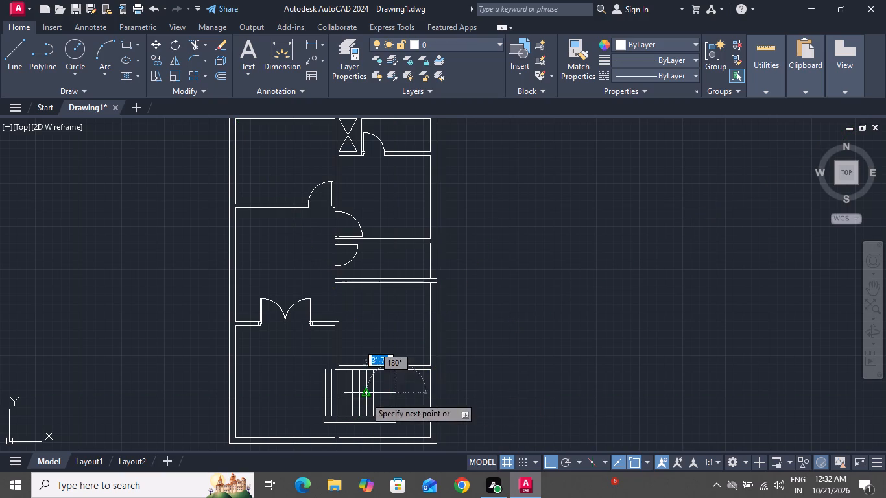
pyautogui.moveTo(365, 397); pyautogui.dragTo(351, 399)
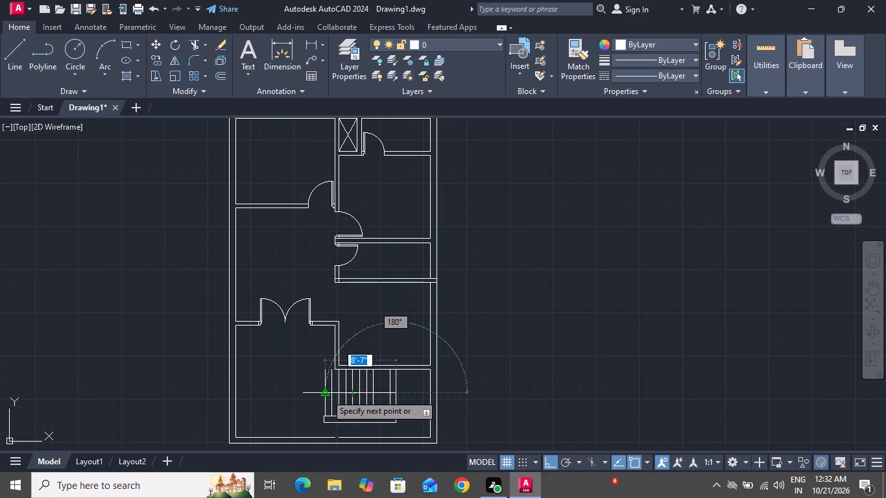
pyautogui.click(326, 394)
pyautogui.rightClick(326, 394)
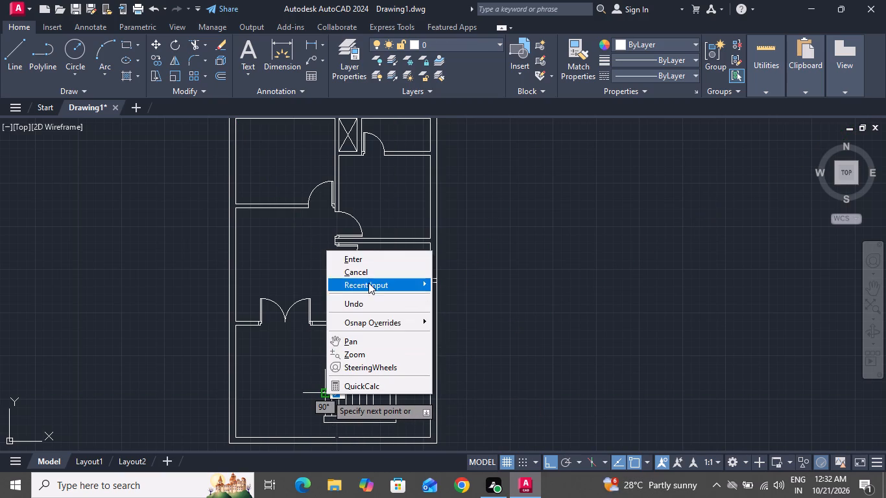
pyautogui.click(369, 269)
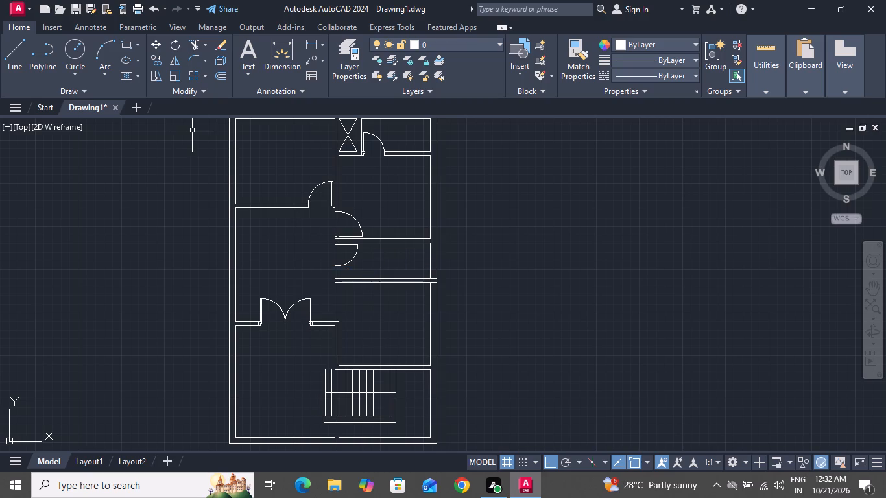
# Trim the upper halves of the two leftmost tread lines above the stair's horizontal middle line.
pyautogui.click(198, 40)
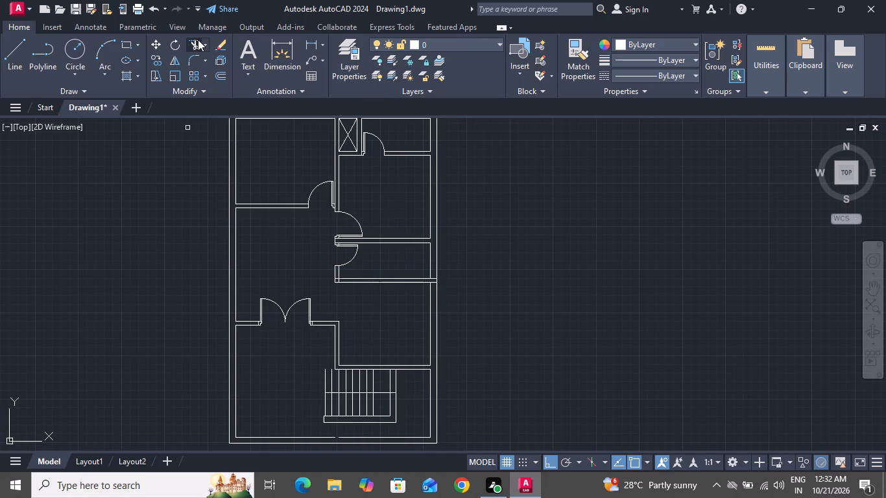
pyautogui.click(315, 386)
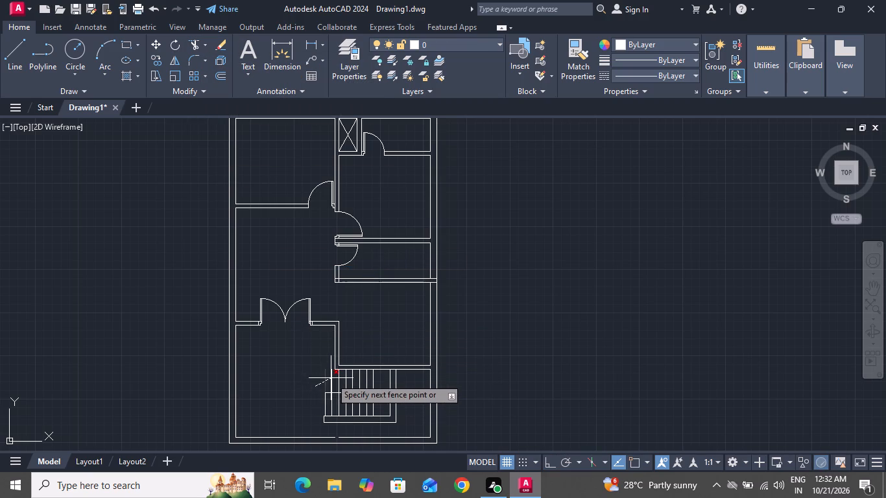
pyautogui.click(331, 378)
pyautogui.click(331, 378)
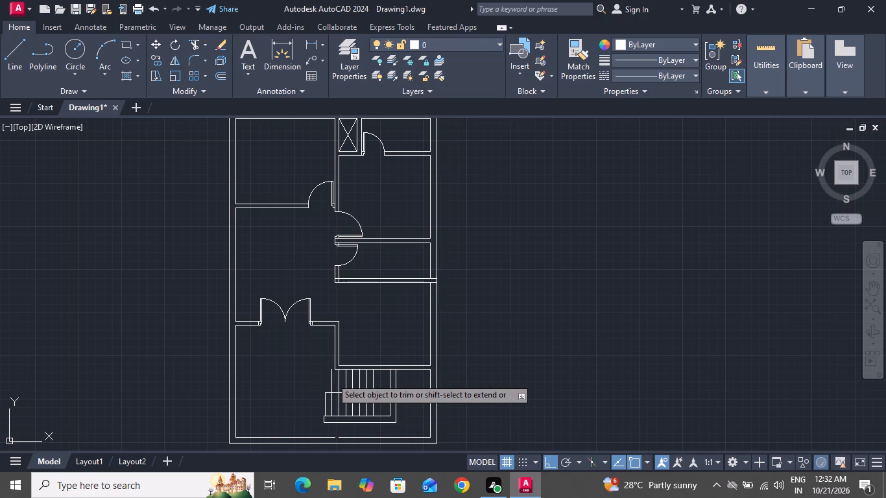
pyautogui.rightClick(331, 378)
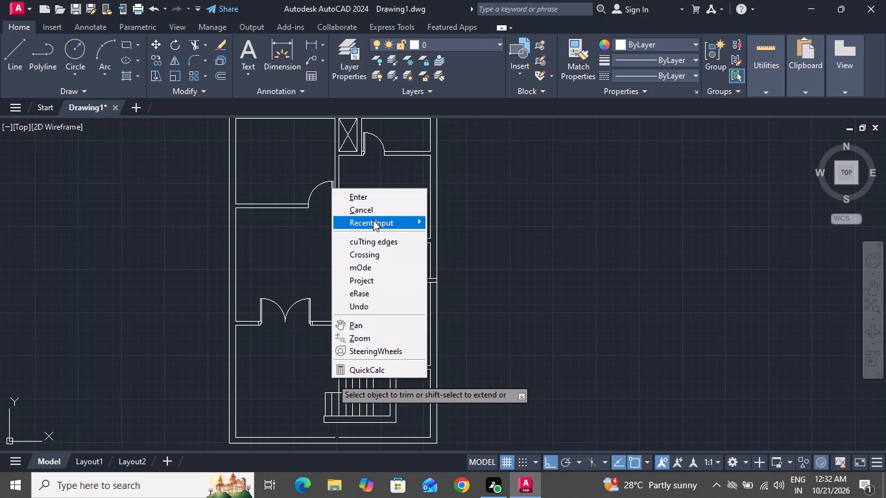
pyautogui.click(377, 211)
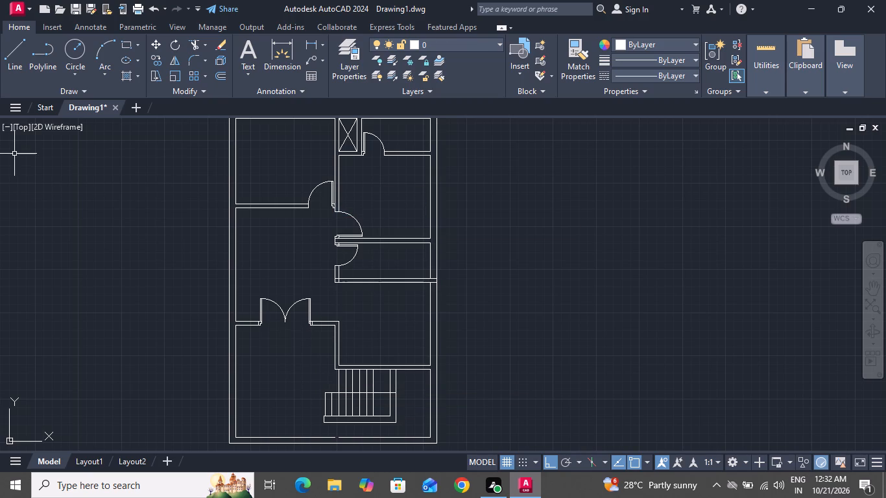
# Draw a diagonal winder line from the landing line's midpoint to the landing's upper-right inner corner.
pyautogui.click(19, 48)
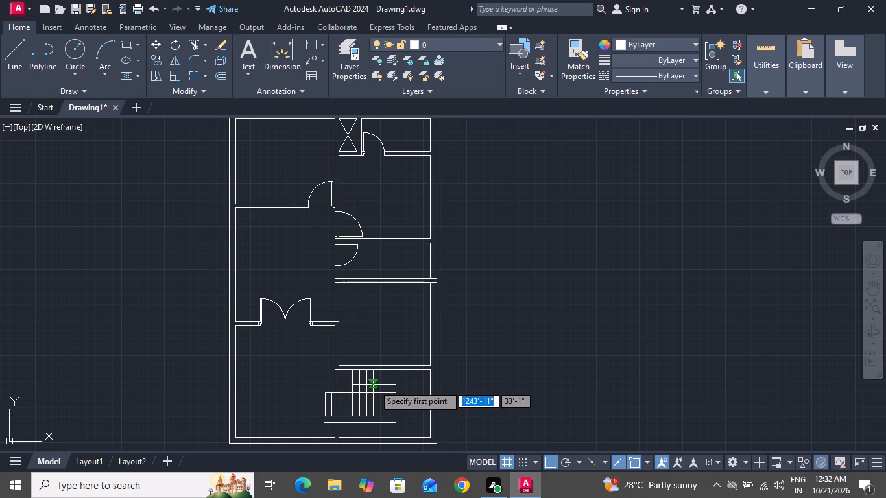
pyautogui.moveTo(372, 394); pyautogui.dragTo(391, 369)
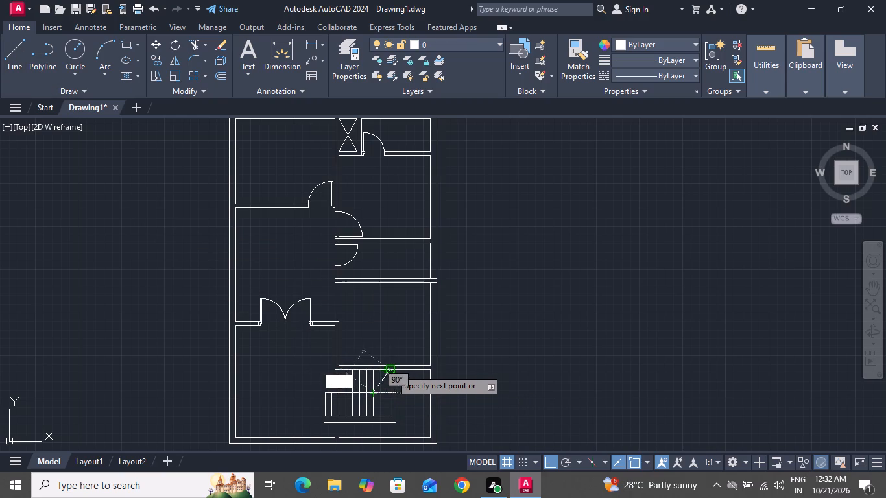
pyautogui.moveTo(391, 369); pyautogui.dragTo(389, 368)
pyautogui.click(389, 368)
pyautogui.rightClick(389, 368)
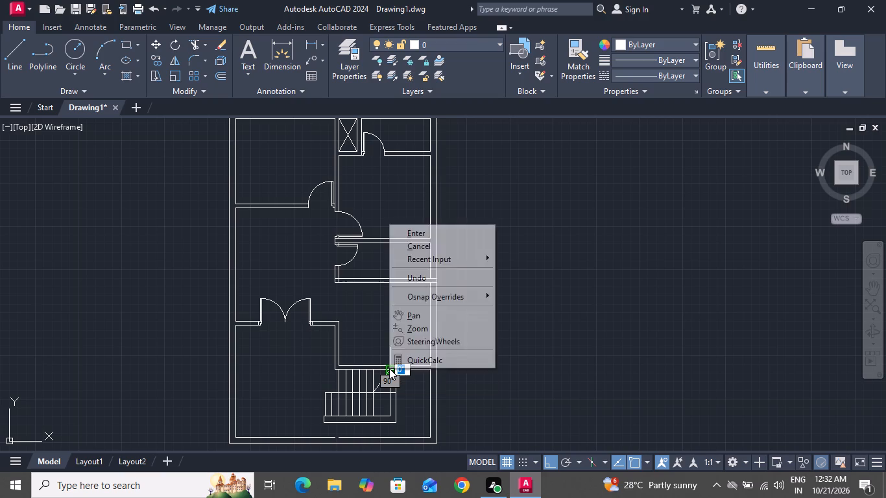
pyautogui.click(422, 250)
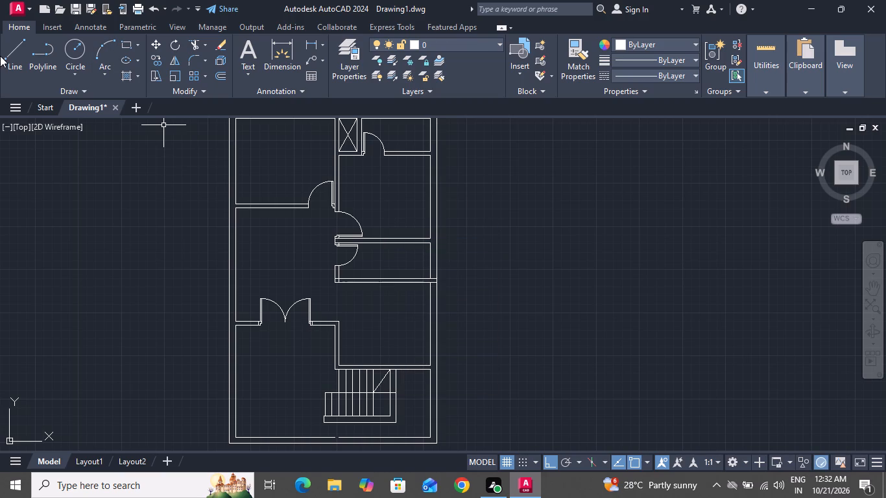
# Draw a diagonal winder line from the landing line's midpoint to the landing's lower-right inner corner.
pyautogui.doubleClick(19, 55)
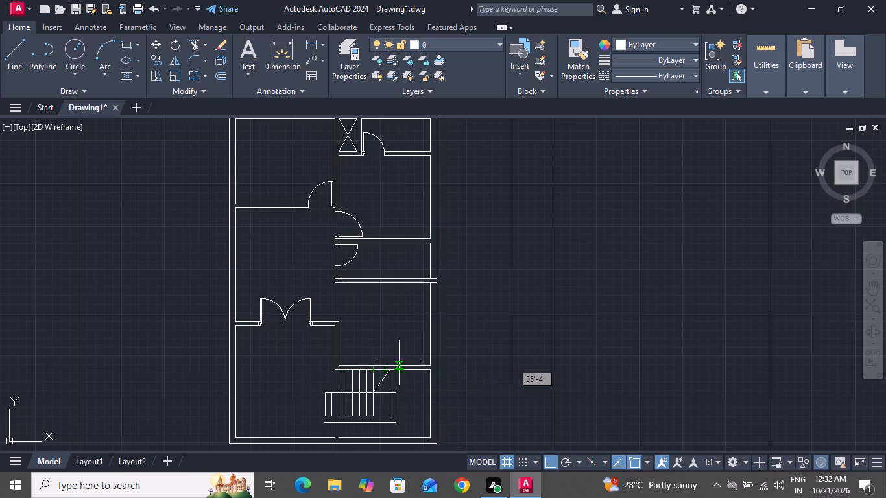
pyautogui.click(375, 394)
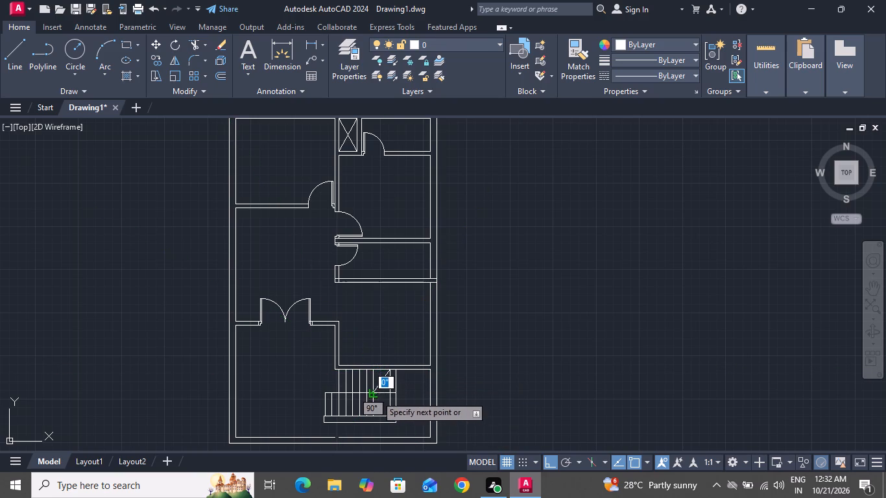
pyautogui.click(392, 417)
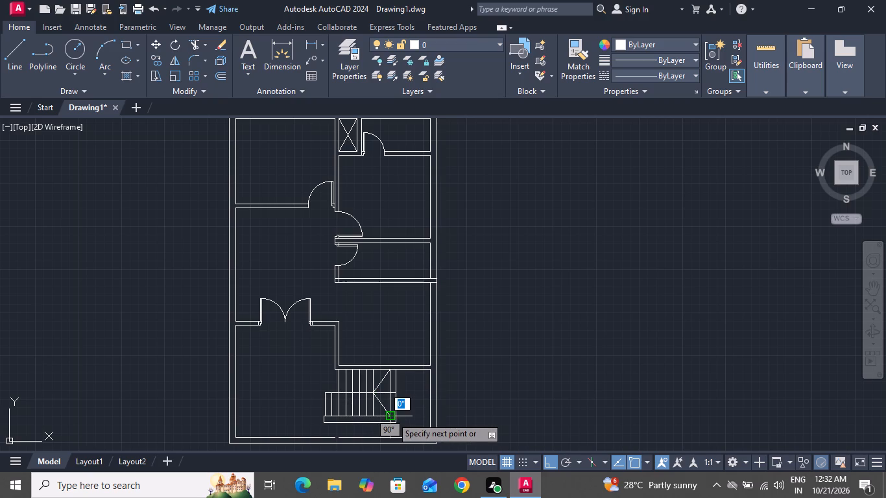
pyautogui.rightClick(392, 417)
pyautogui.click(466, 292)
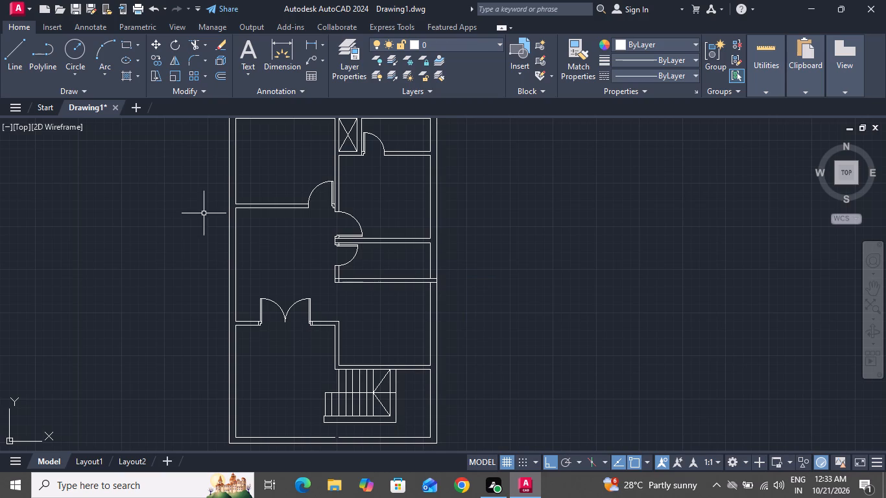
# Draw a 6" horizontal line across the L-shaped wall's vertical leg at its midpoint.
pyautogui.click(9, 53)
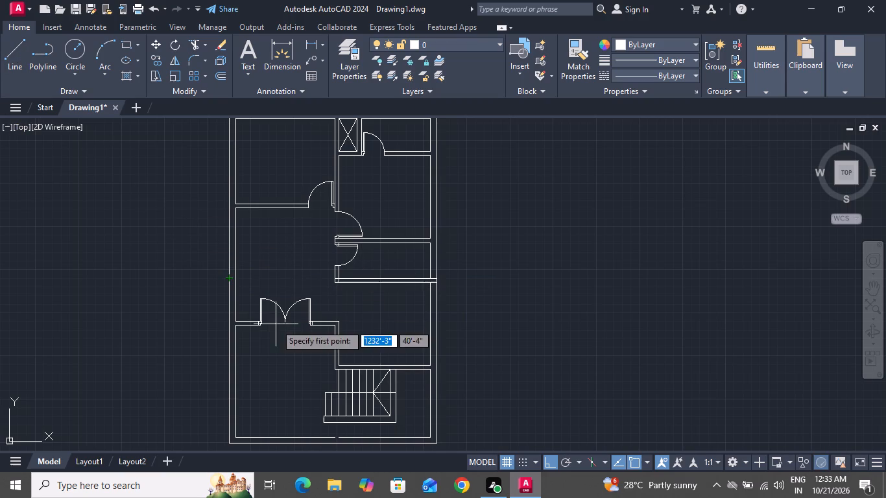
pyautogui.click(332, 350)
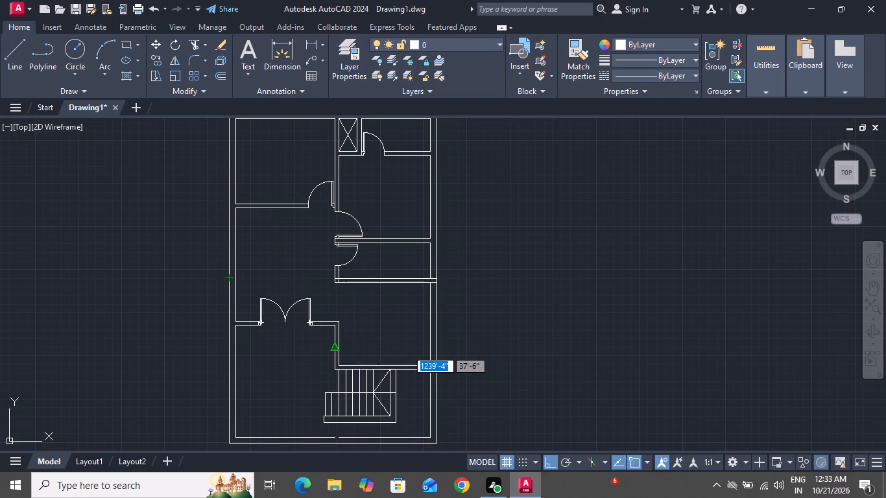
pyautogui.keyDown('ctrl'); pyautogui.scroll(3, 337, 348); pyautogui.keyUp('ctrl')
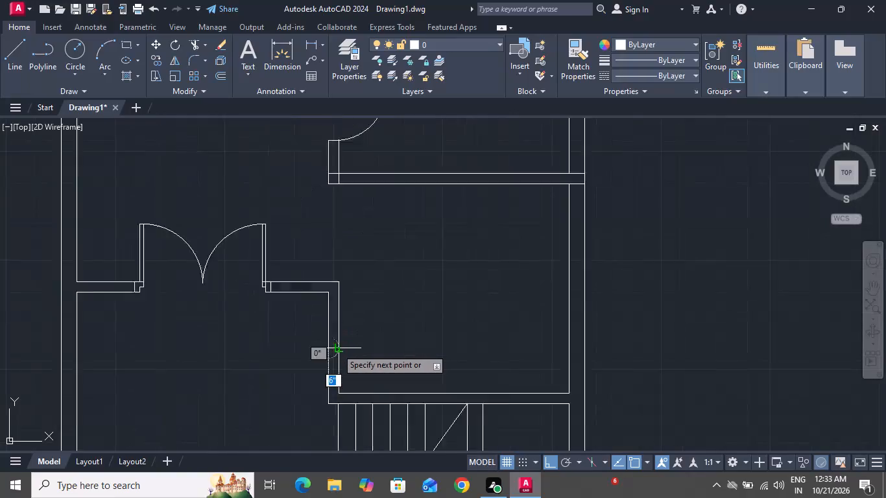
pyautogui.keyDown('ctrl'); pyautogui.scroll(1, 337, 348); pyautogui.keyUp('ctrl')
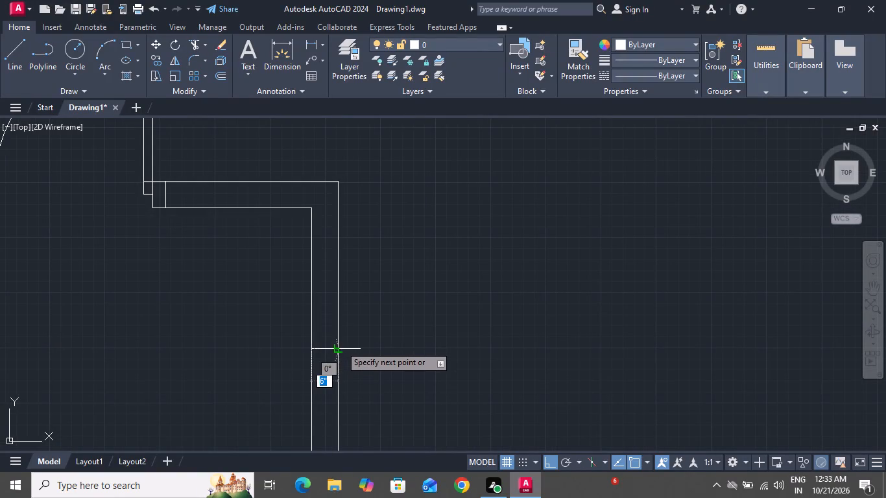
pyautogui.click(341, 346)
pyautogui.rightClick(341, 346)
pyautogui.rightClick(344, 321)
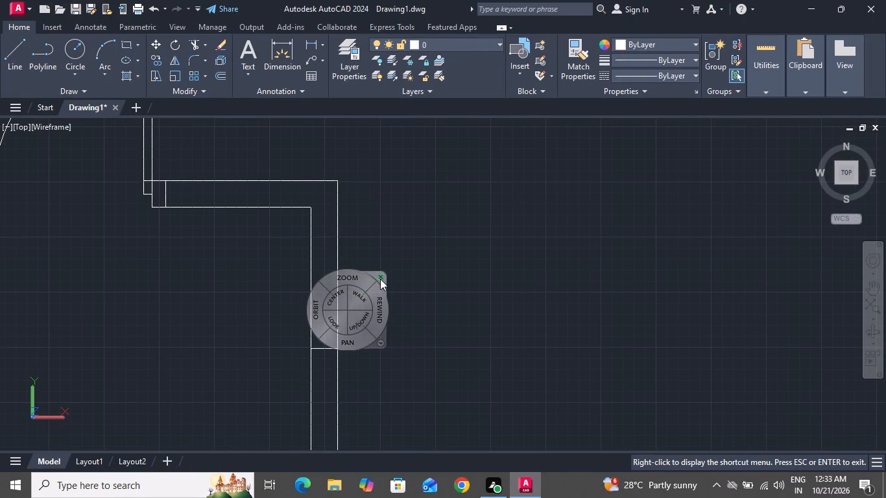
pyautogui.click(380, 279)
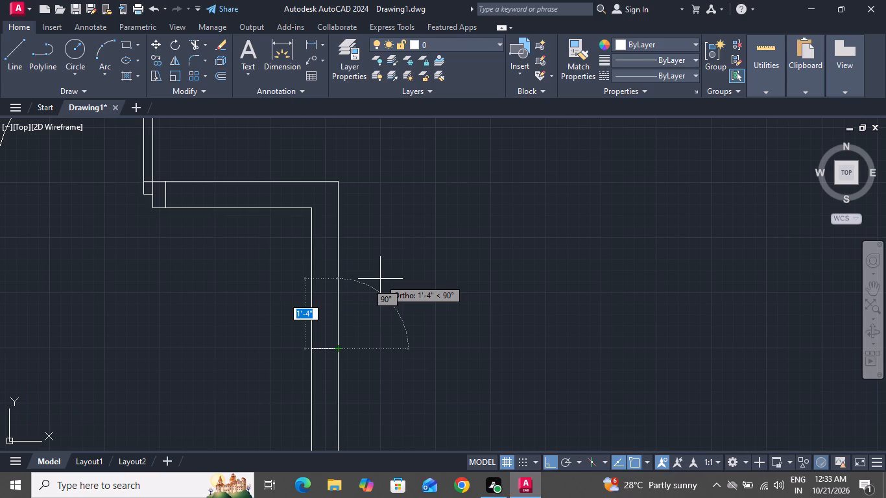
pyautogui.rightClick(380, 279)
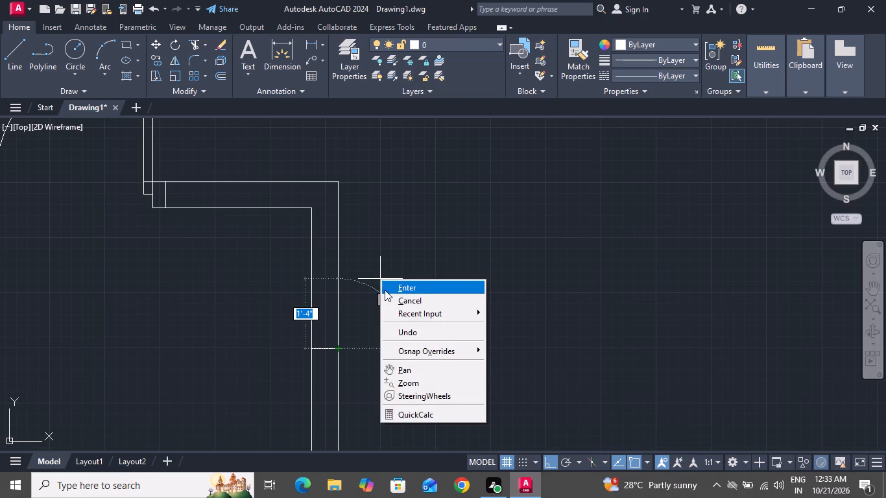
pyautogui.doubleClick(386, 298)
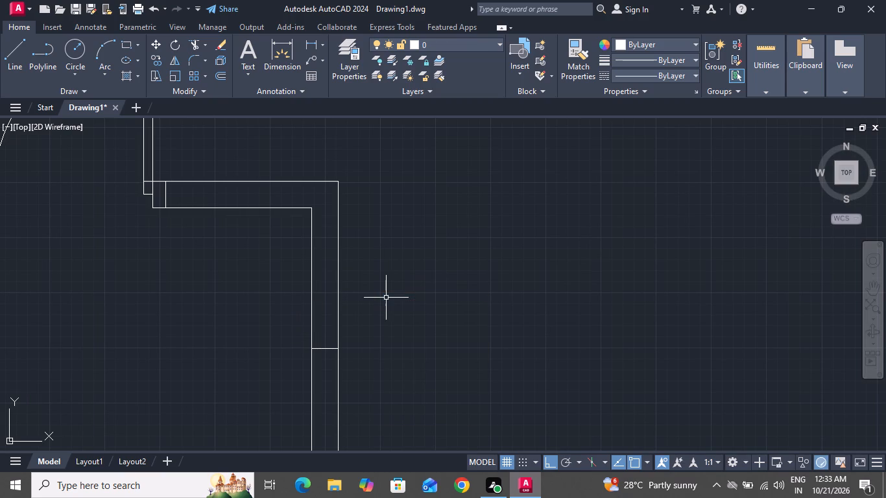
# Offset the short line across the L-shaped wall's vertical leg by 1' both upward and downward.
pyautogui.write('o')
pyautogui.press('space')
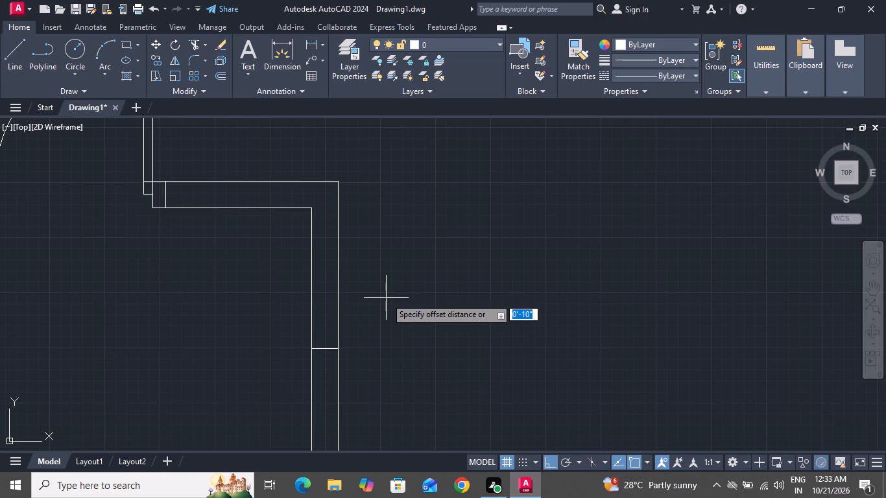
pyautogui.write("1'")
pyautogui.press('Return')
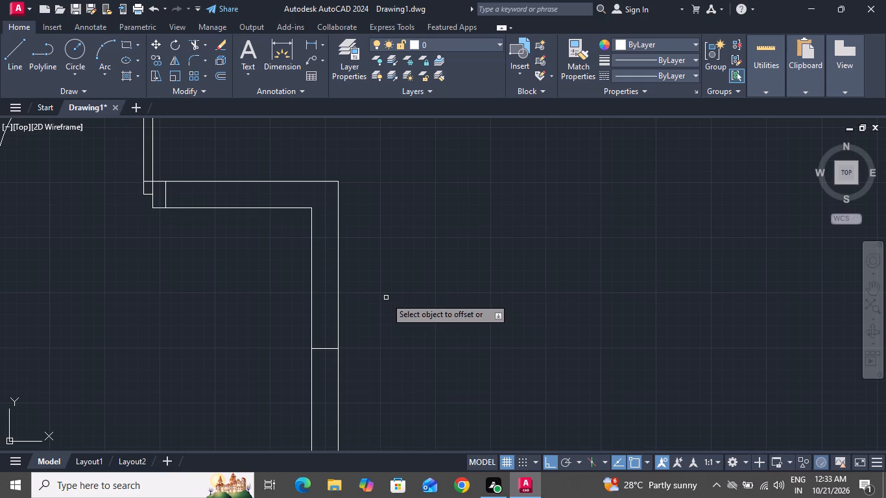
pyautogui.click(331, 348)
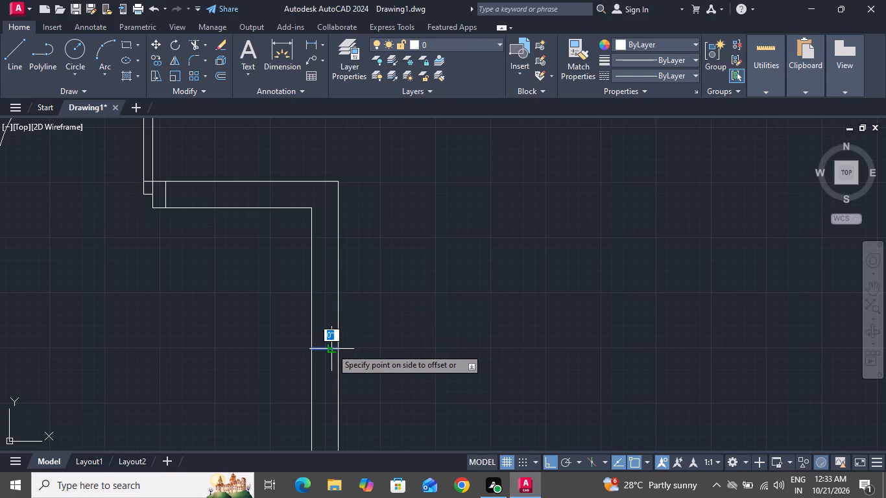
pyautogui.moveTo(328, 319); pyautogui.dragTo(324, 350)
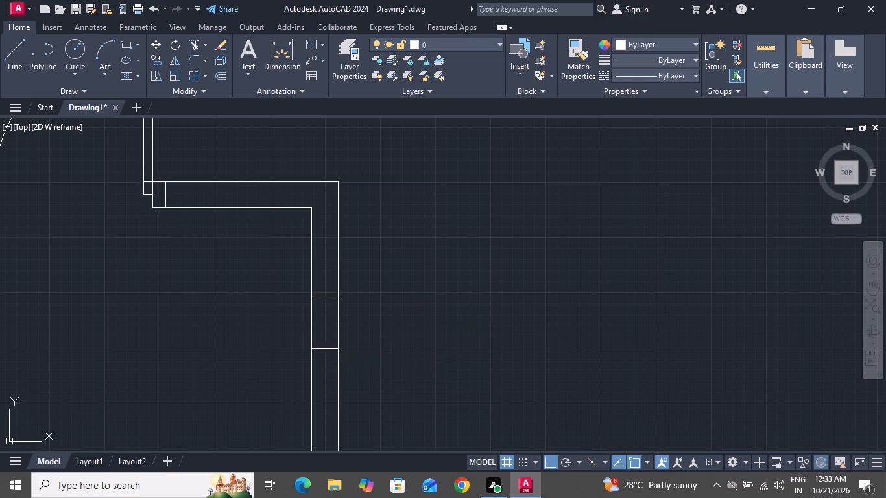
pyautogui.click(324, 350)
pyautogui.click(331, 402)
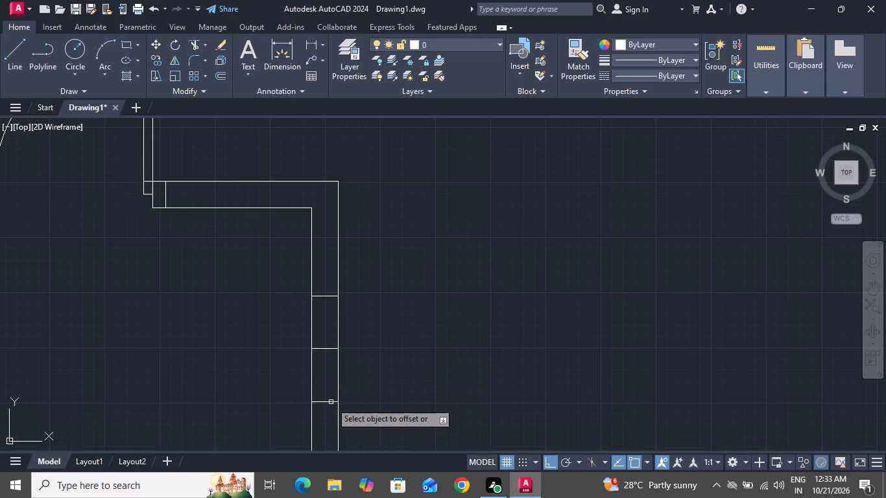
pyautogui.rightClick(331, 402)
pyautogui.click(415, 286)
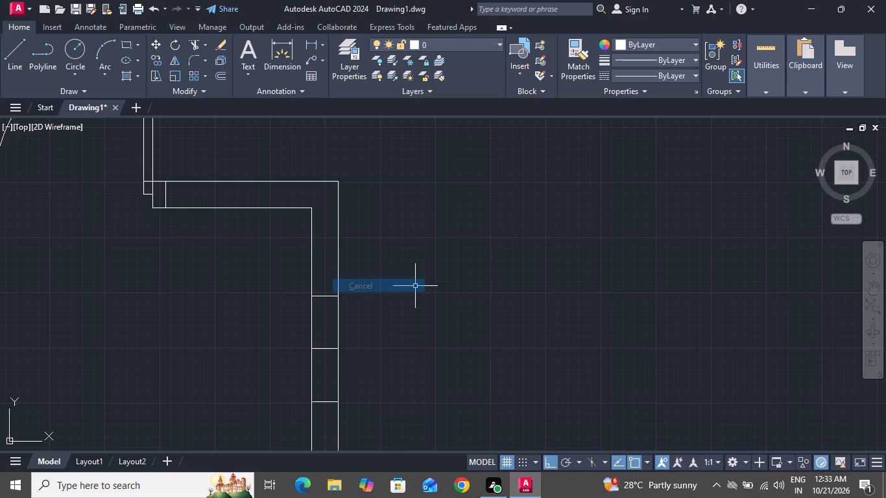
# Offset the upper cross line 2" upward and the lower cross line 2" downward in the wall's vertical leg.
pyautogui.write('o 2')
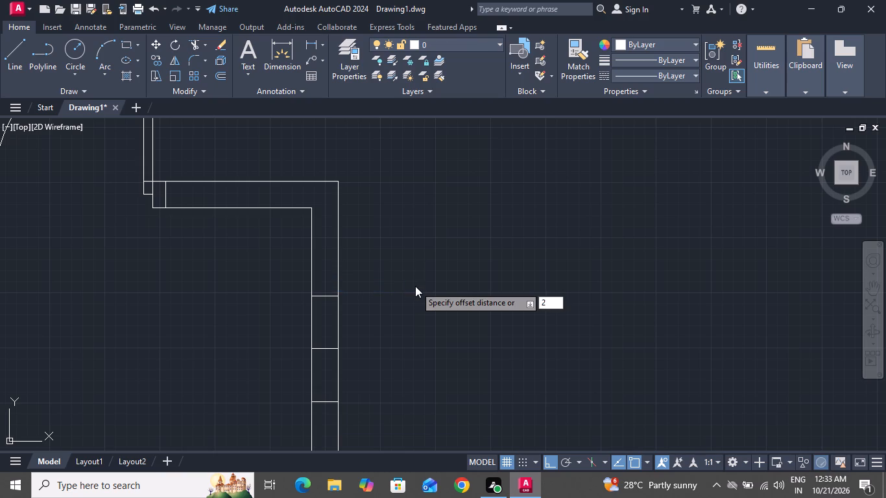
pyautogui.hotkey('shift', '"')
pyautogui.press('Return')
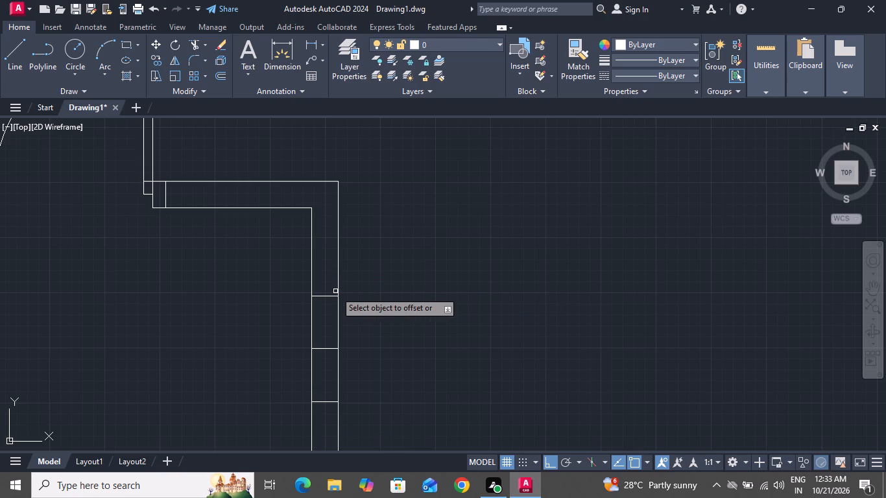
pyautogui.click(329, 296)
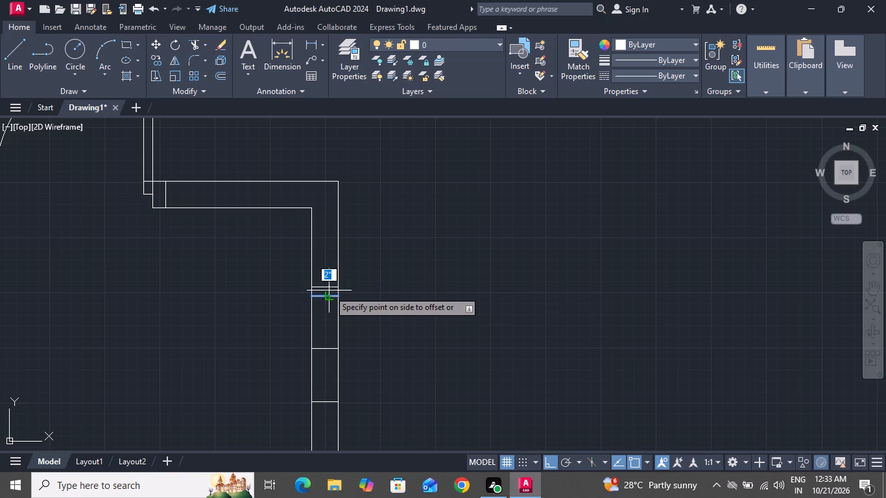
pyautogui.click(329, 286)
pyautogui.click(324, 400)
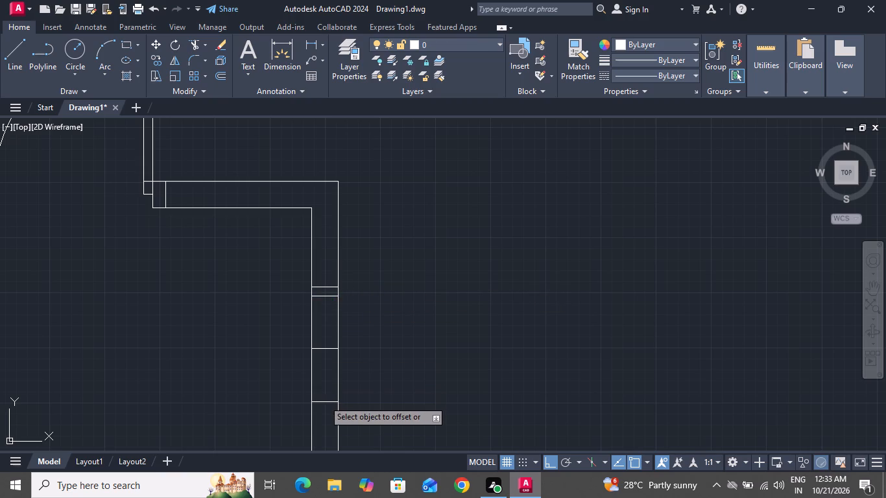
pyautogui.click(324, 403)
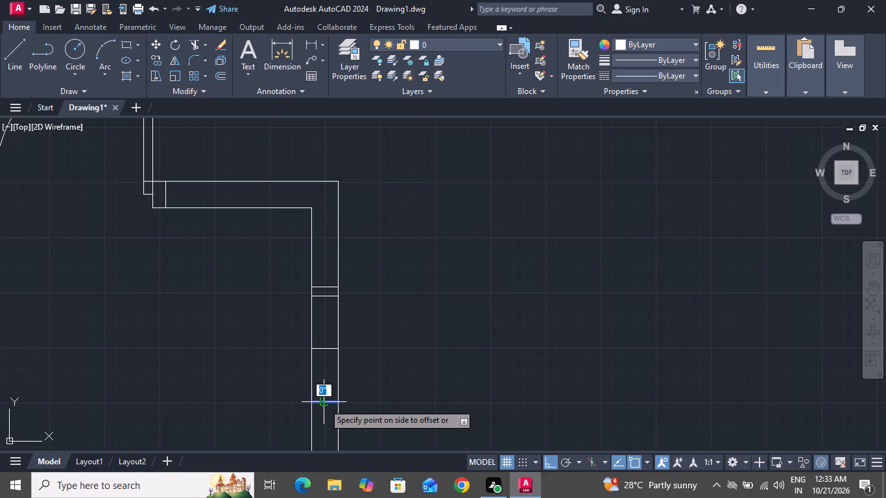
pyautogui.click(326, 420)
pyautogui.rightClick(361, 379)
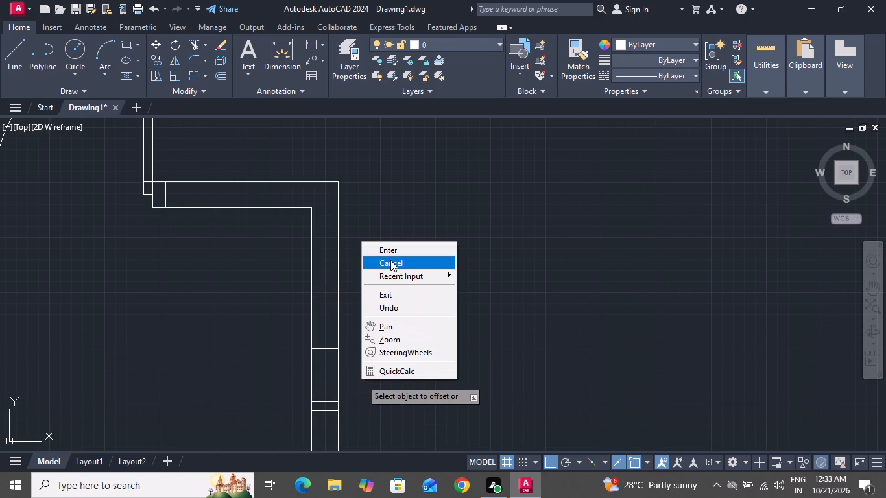
pyautogui.doubleClick(390, 260)
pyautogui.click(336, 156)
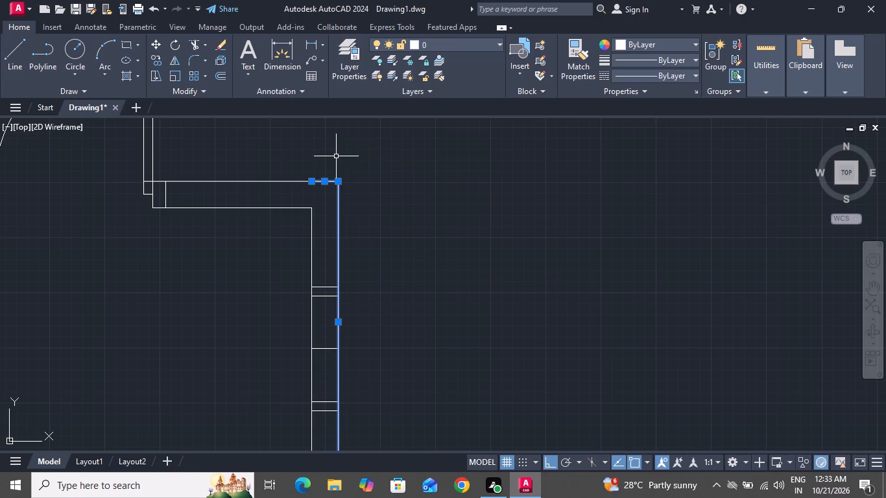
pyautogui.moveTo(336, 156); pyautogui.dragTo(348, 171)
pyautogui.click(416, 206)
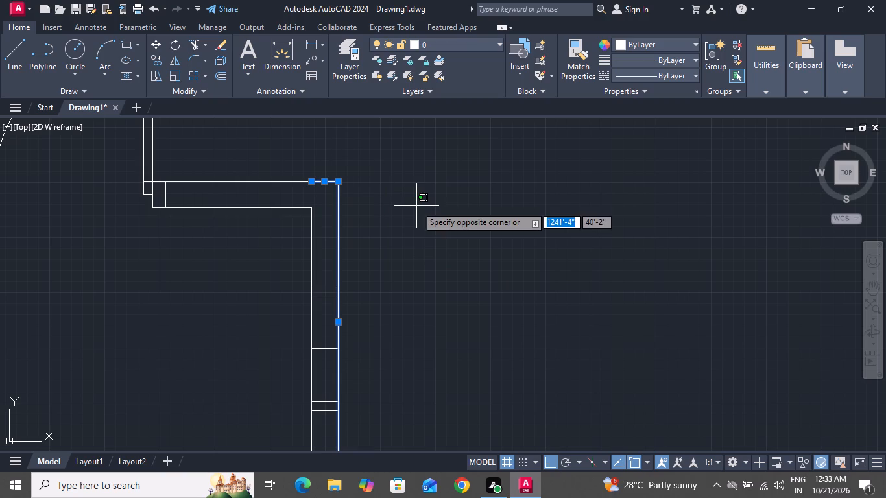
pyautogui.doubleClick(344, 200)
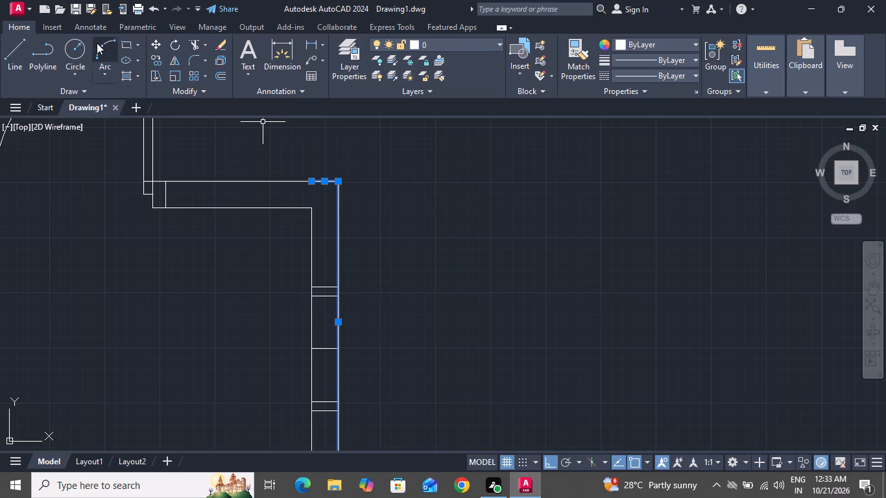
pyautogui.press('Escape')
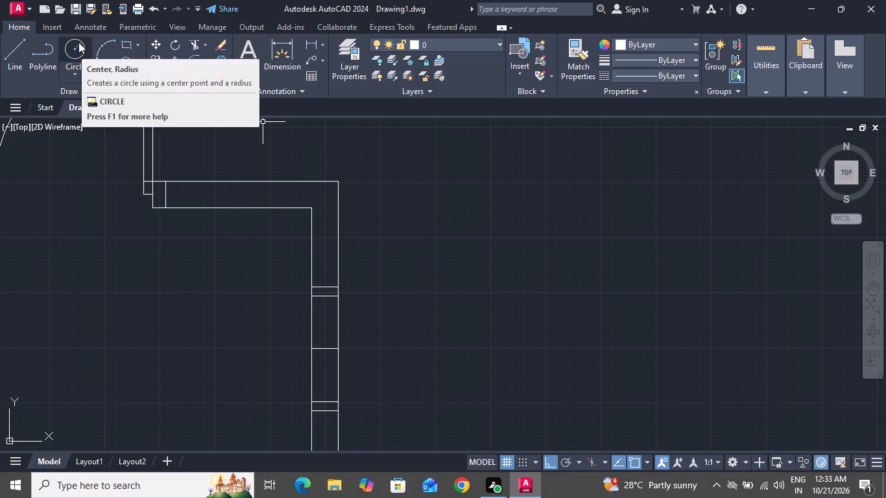
# Draw a vertical centre line inside the wall between the midpoints of the two inner window cross lines.
pyautogui.click(18, 52)
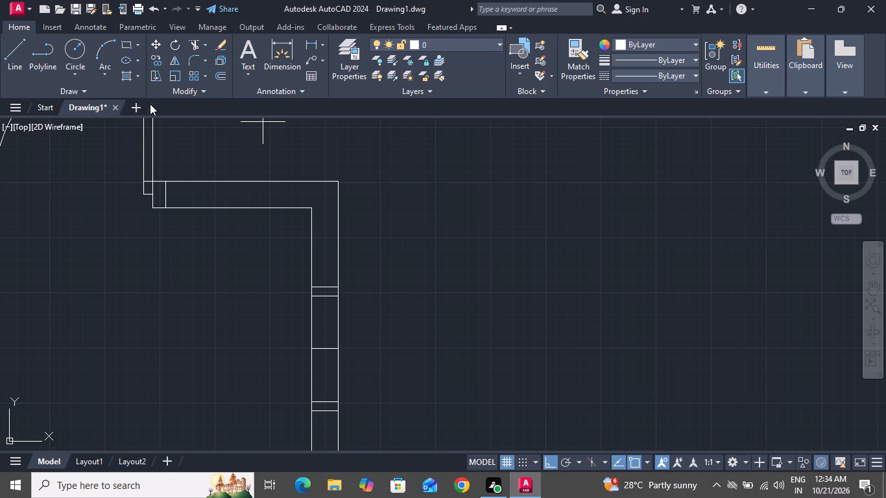
pyautogui.click(324, 297)
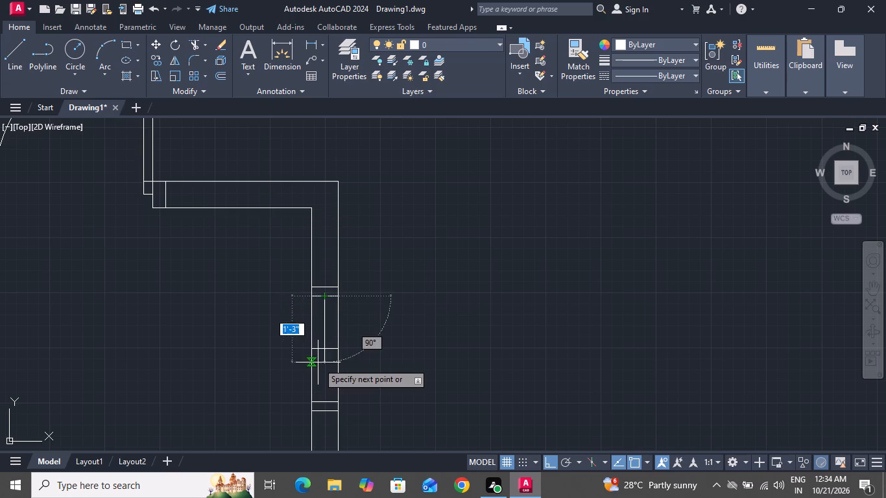
pyautogui.click(326, 401)
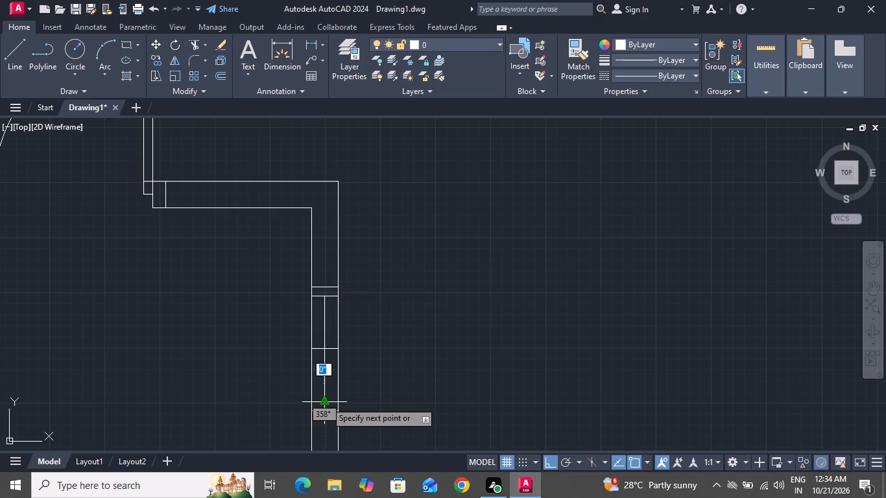
pyautogui.rightClick(326, 401)
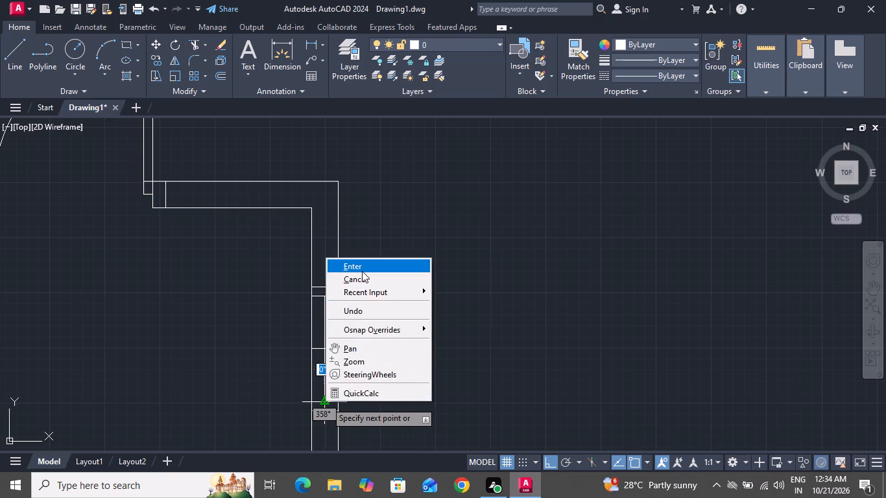
pyautogui.click(362, 271)
# Offset the window opening's vertical centre line by 1" to both sides.
pyautogui.write('o')
pyautogui.press('space')
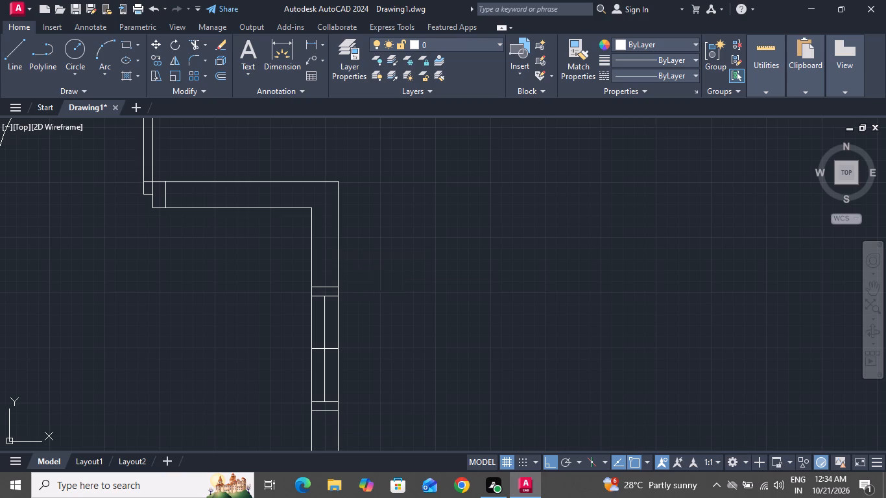
pyautogui.press('1')
pyautogui.hotkey('shift', '"')
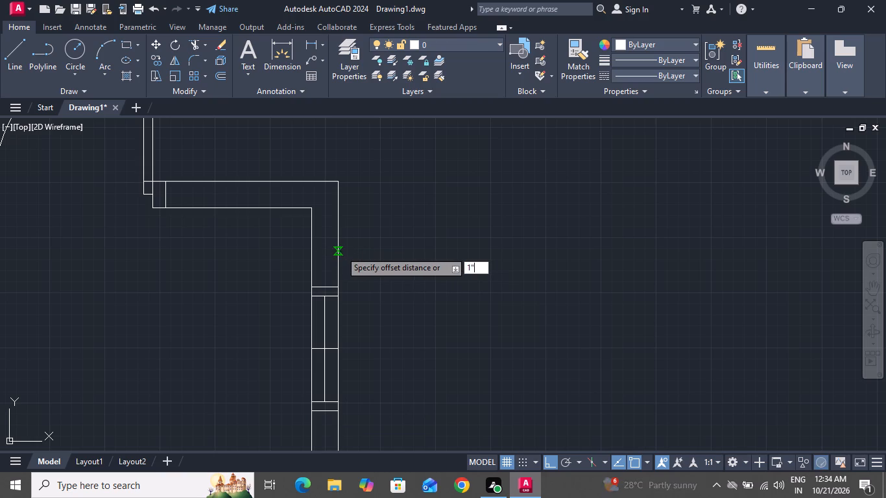
pyautogui.press('Return')
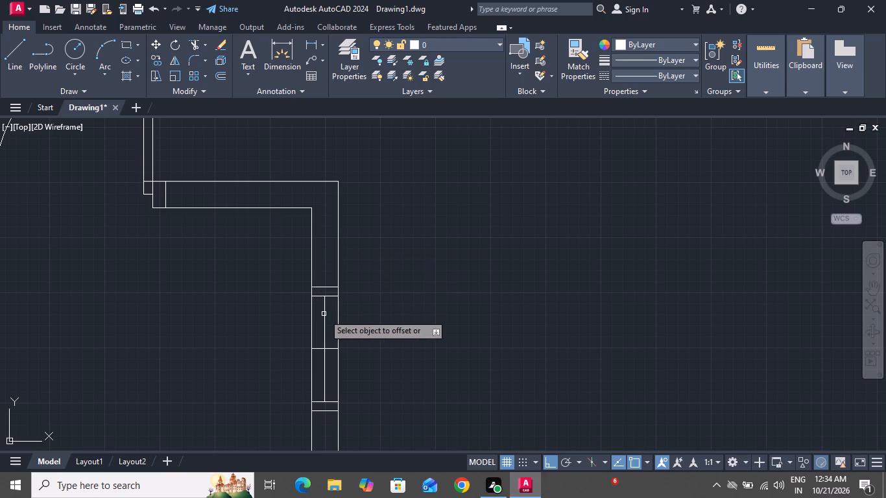
pyautogui.click(324, 314)
pyautogui.doubleClick(339, 314)
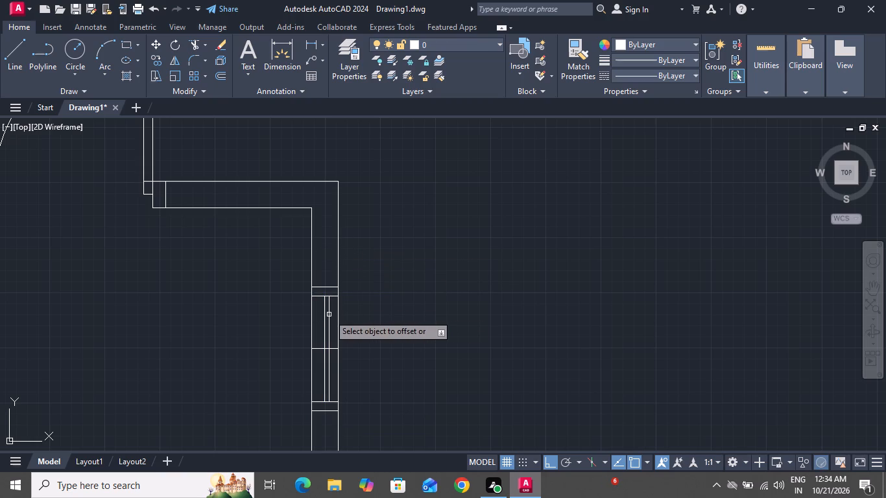
pyautogui.moveTo(324, 315); pyautogui.dragTo(302, 318)
pyautogui.click(302, 318)
pyautogui.rightClick(302, 318)
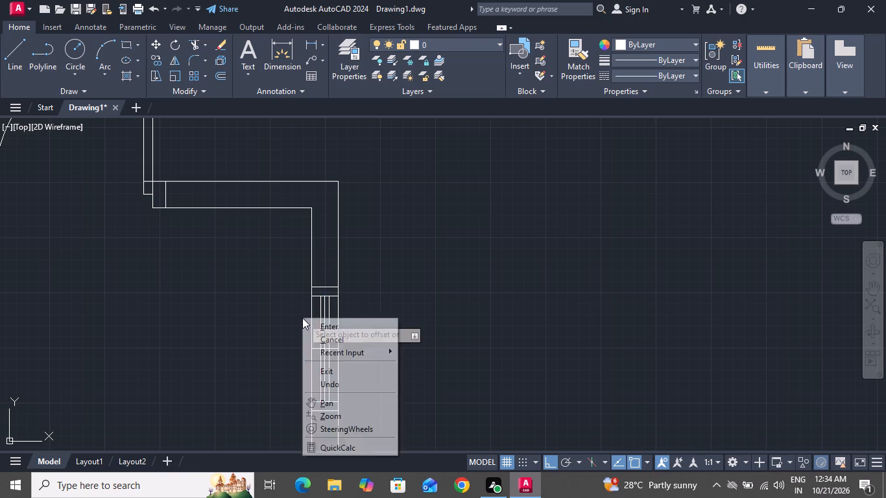
pyautogui.click(316, 335)
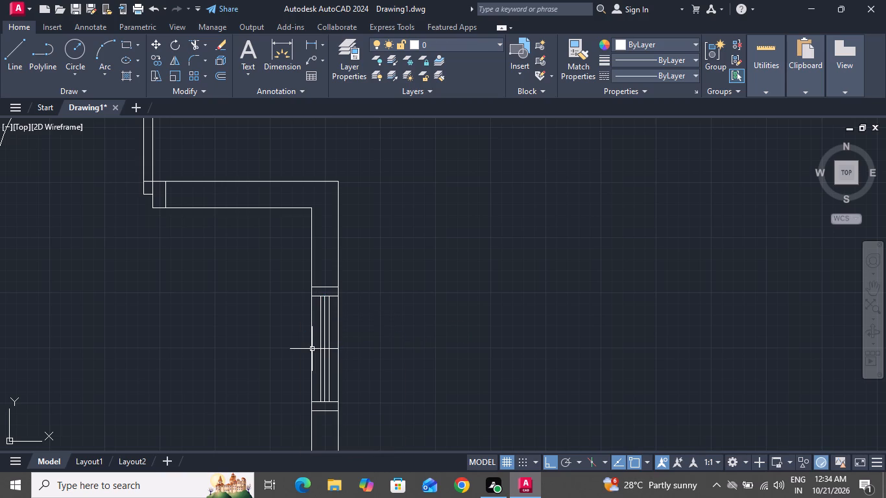
# Delete the window's vertical centre line and the middle cross line, keeping the two offset vertical lines.
pyautogui.keyDown('ctrl'); pyautogui.scroll(5, 311, 350); pyautogui.keyUp('ctrl')
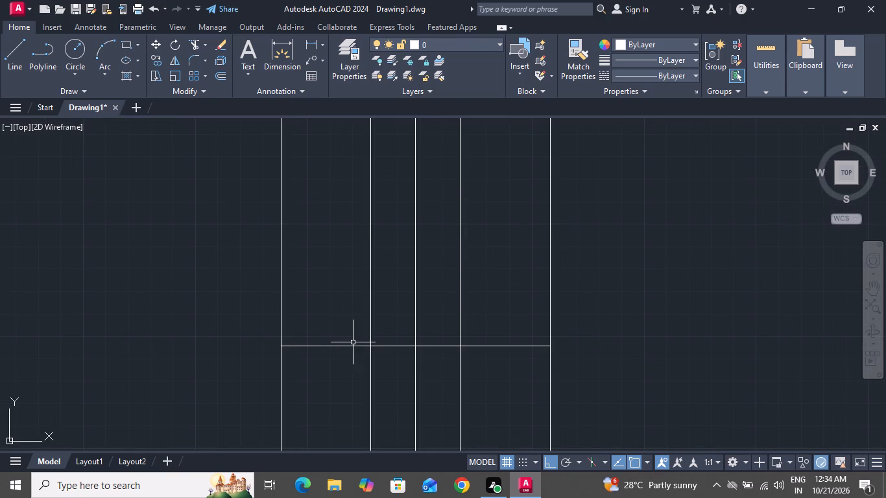
pyautogui.click(430, 322)
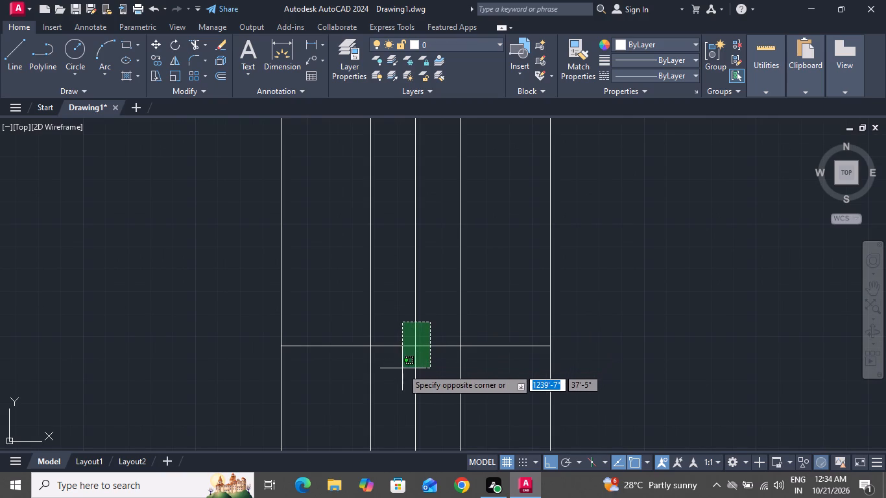
pyautogui.click(402, 368)
pyautogui.press('Delete')
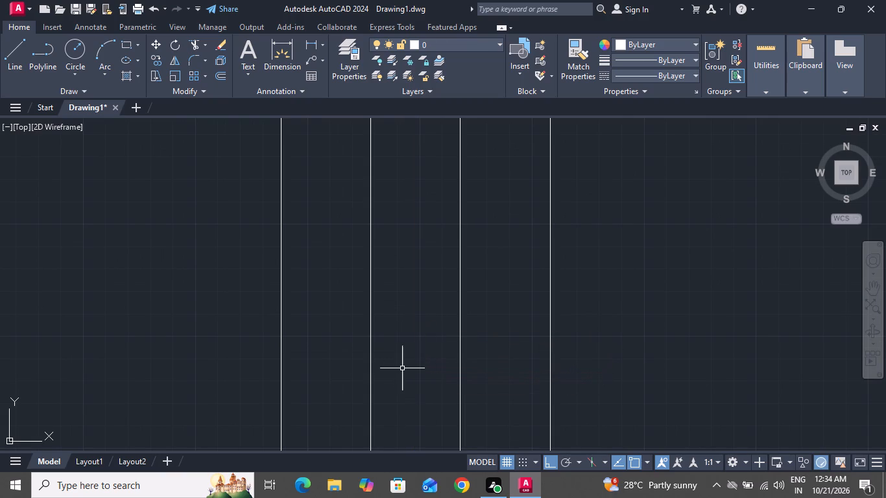
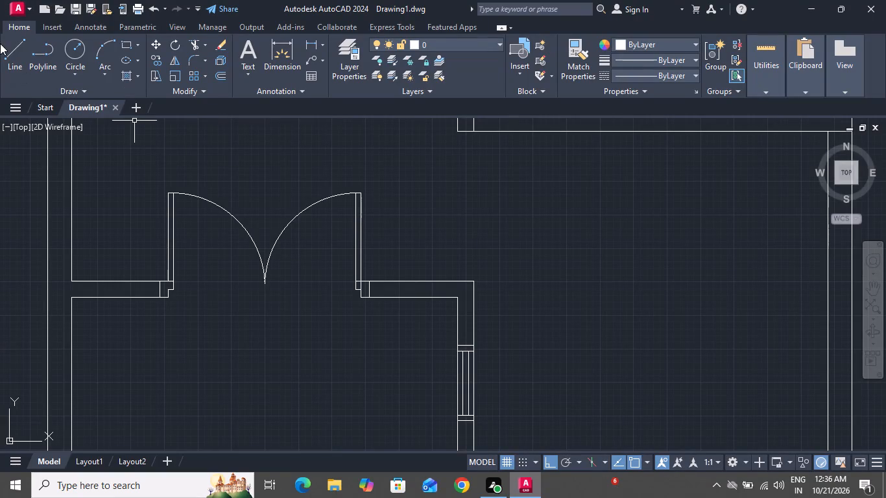
# Draw a vertical cross line through the horizontal wall segment between the double door and the wall corner, at mid-length.
pyautogui.click(21, 53)
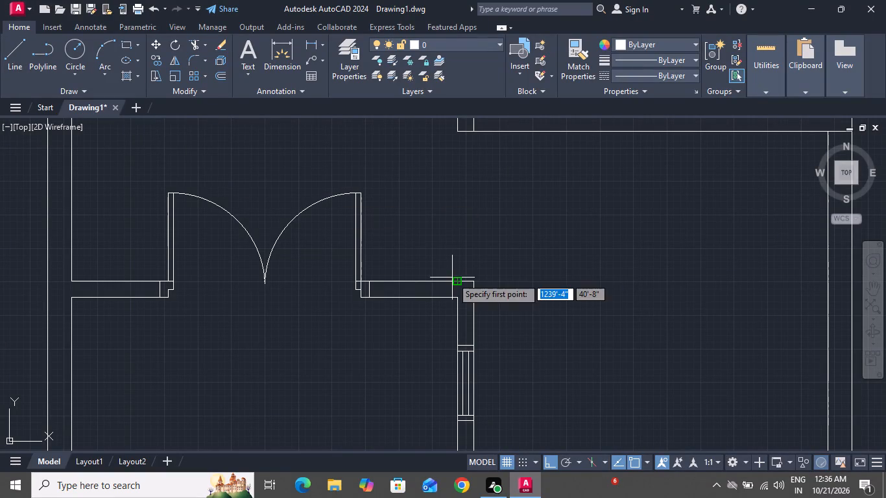
pyautogui.moveTo(416, 283); pyautogui.dragTo(415, 298)
pyautogui.click(415, 298)
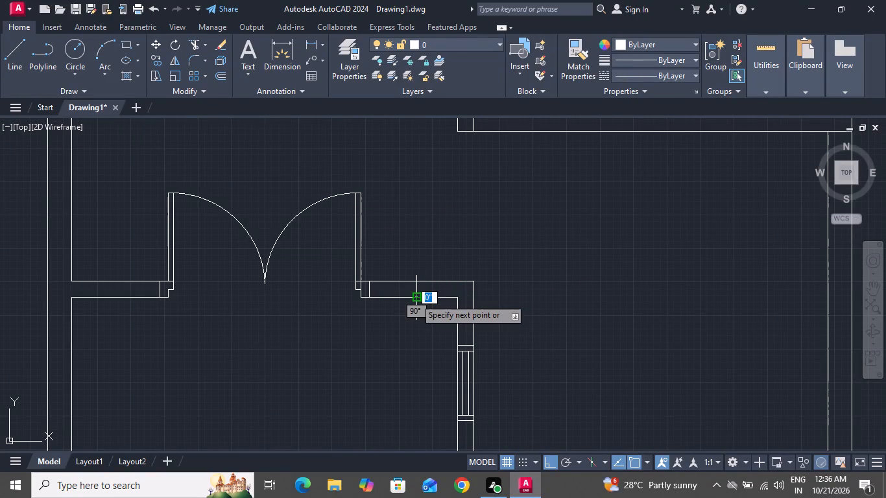
pyautogui.rightClick(415, 298)
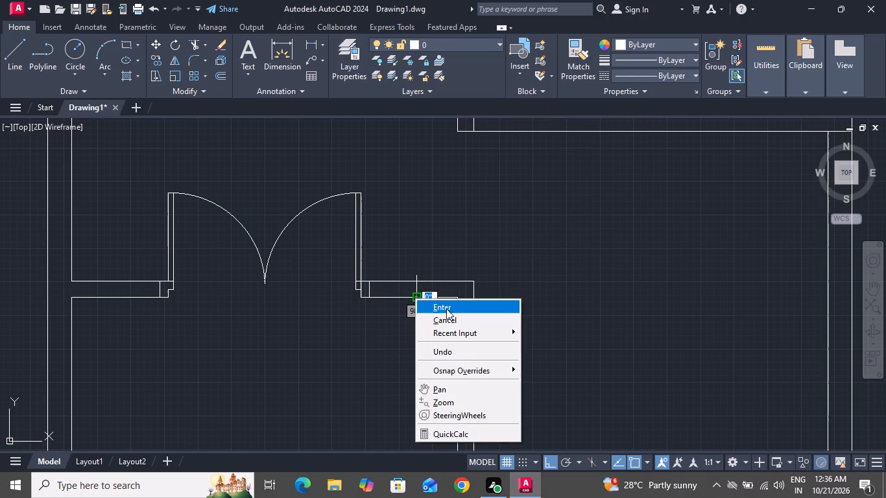
pyautogui.click(446, 309)
# Offset the new cross line by 1' to both sides within the horizontal wall segment.
pyautogui.write('o 11')
pyautogui.press('BackSpace')
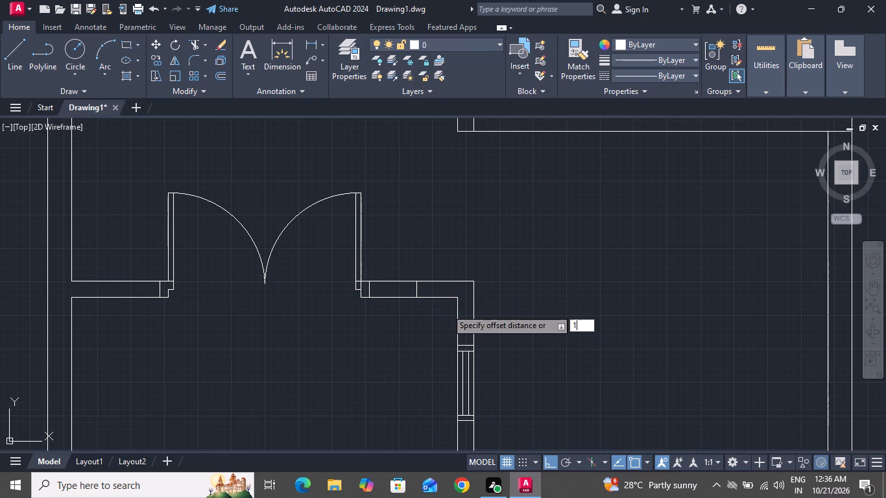
pyautogui.press("'")
pyautogui.press('Return')
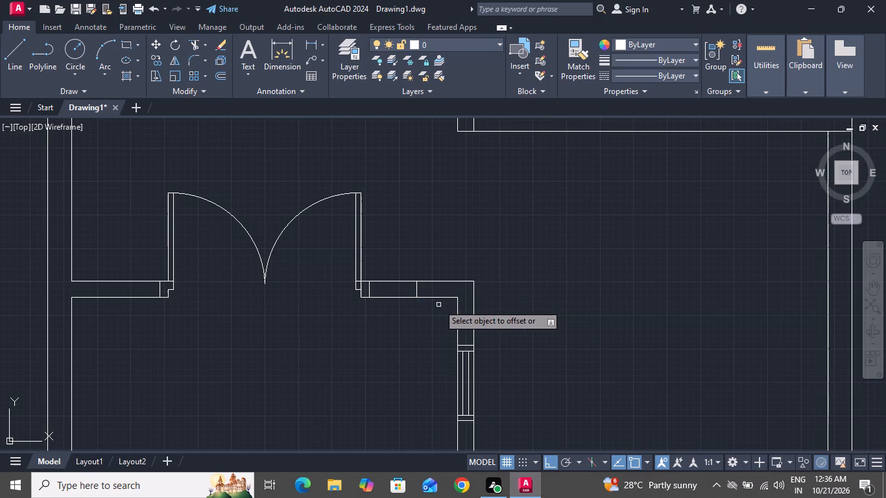
pyautogui.moveTo(418, 292); pyautogui.dragTo(402, 294)
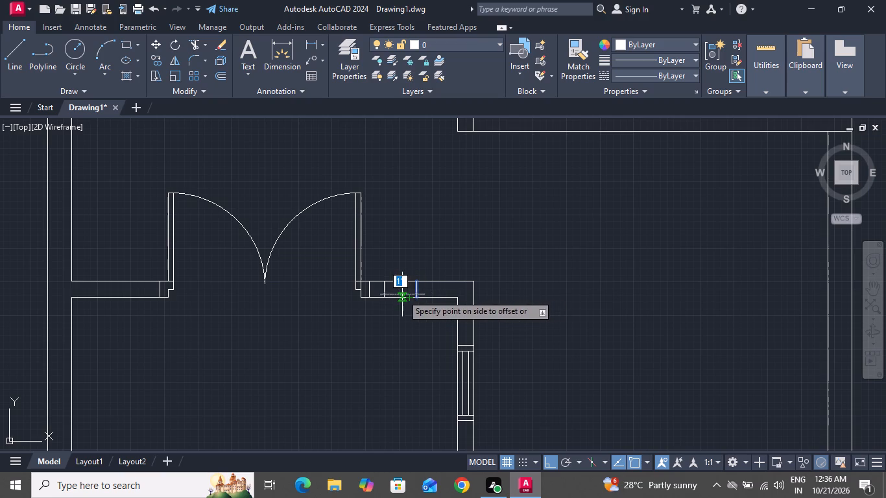
pyautogui.click(402, 294)
pyautogui.click(415, 289)
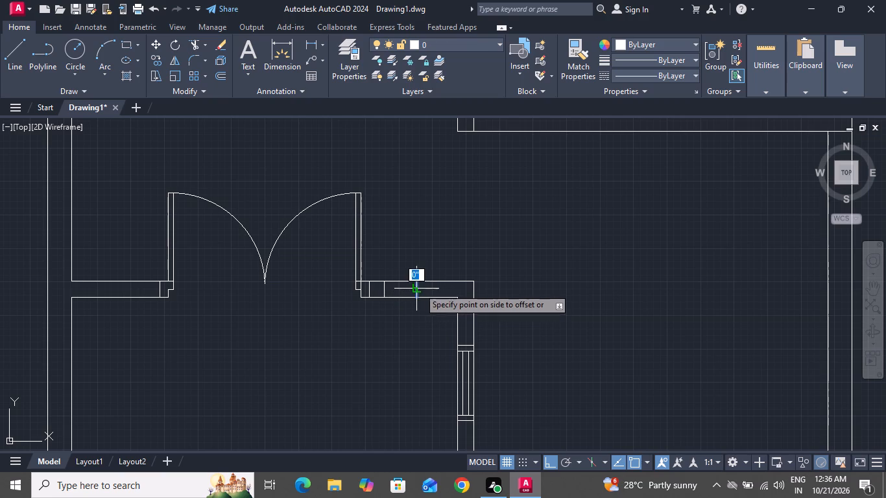
pyautogui.click(425, 287)
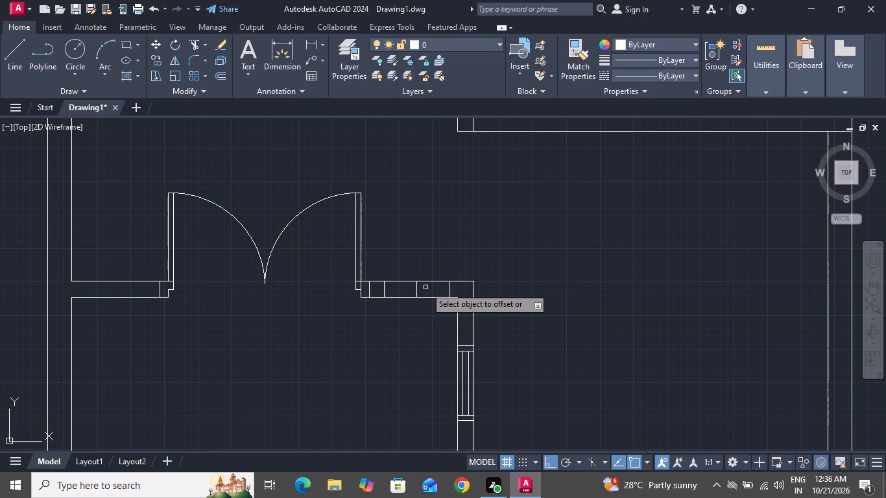
pyautogui.rightClick(425, 287)
pyautogui.click(444, 305)
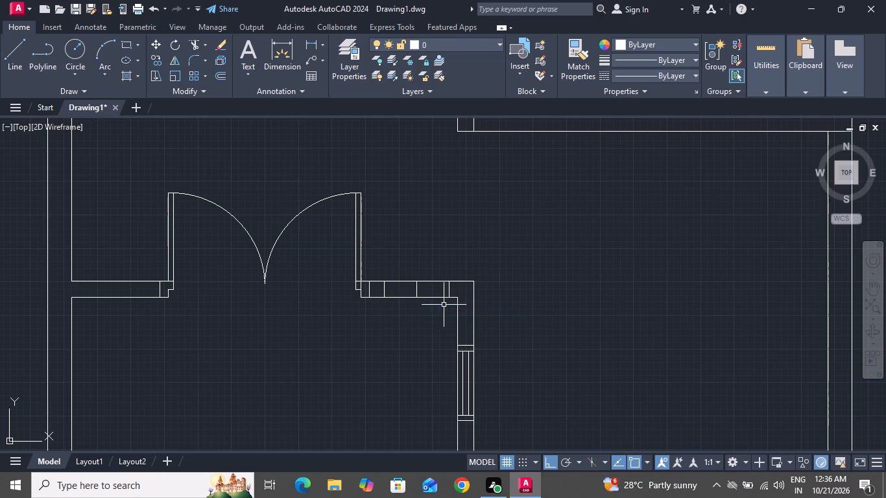
# Offset the two outer cross lines 2" outward, one toward the wall corner and one toward the double door.
pyautogui.write('o 2')
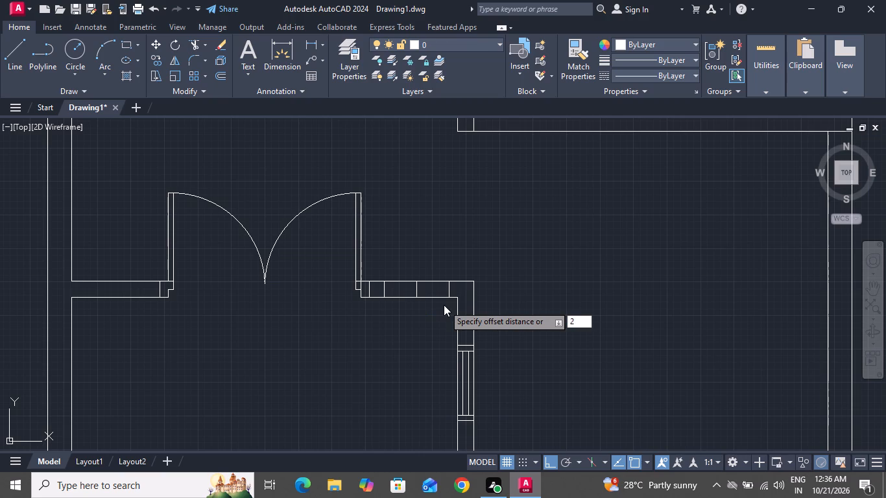
pyautogui.hotkey('shift', '"')
pyautogui.press('Return')
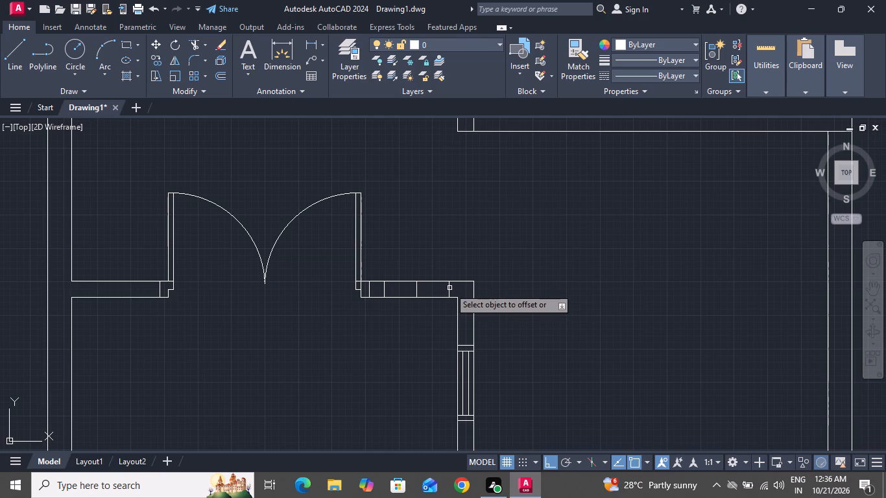
pyautogui.click(449, 288)
pyautogui.click(458, 287)
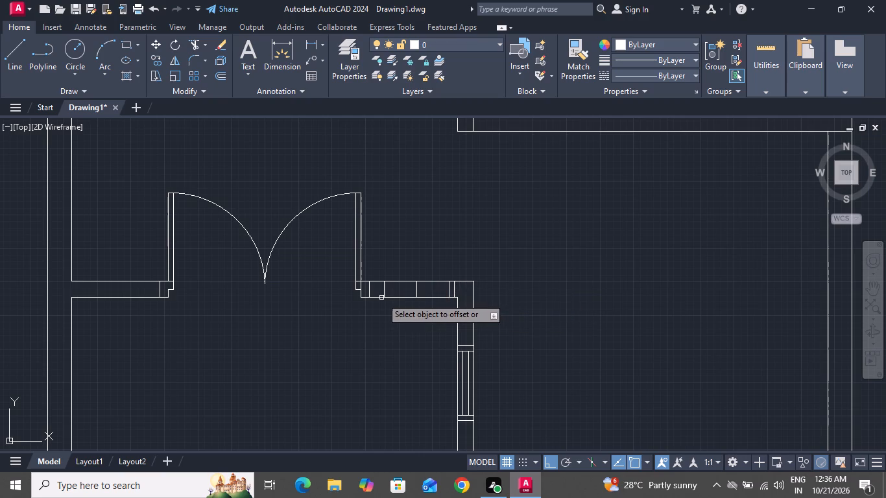
pyautogui.click(383, 291)
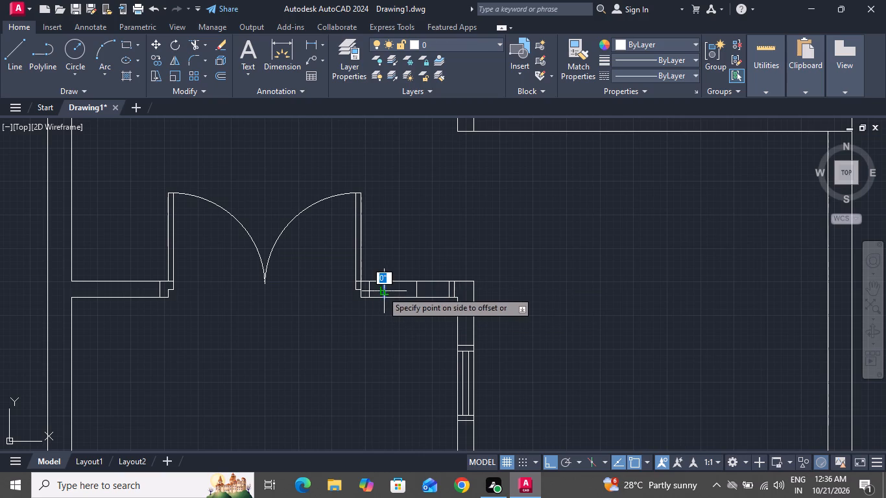
pyautogui.click(374, 294)
pyautogui.rightClick(374, 294)
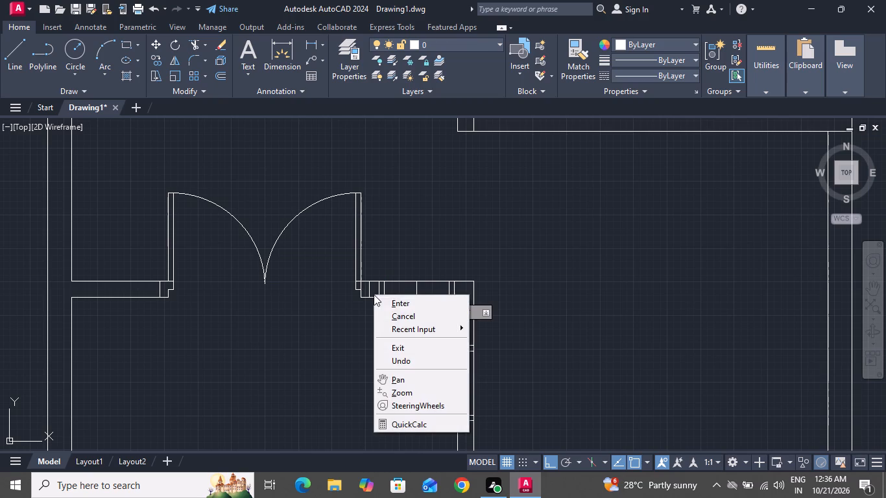
pyautogui.click(393, 311)
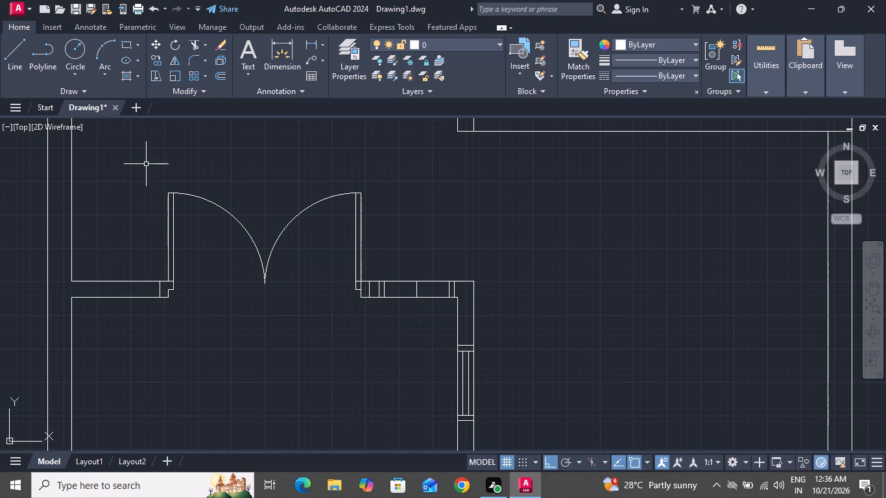
# Draw a horizontal centre line inside the wall between the midpoints of the two inner window cross lines.
pyautogui.moveTo(7, 51); pyautogui.dragTo(143, 95)
pyautogui.click(23, 52)
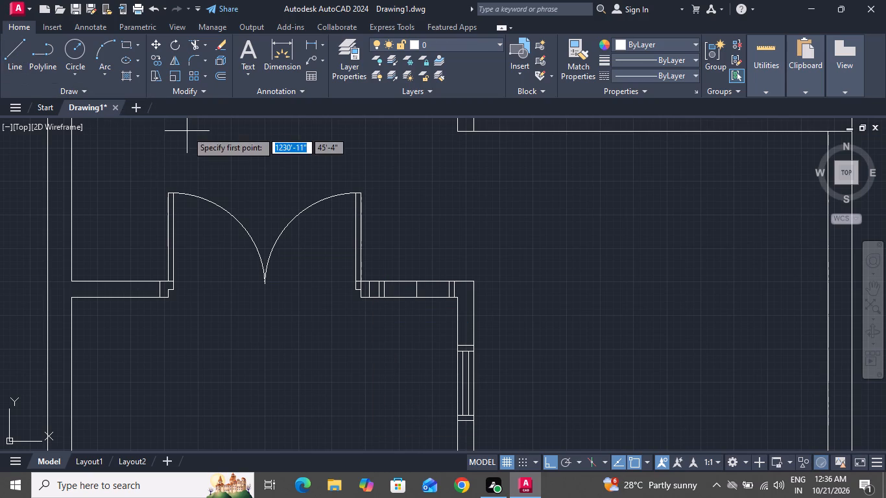
pyautogui.click(386, 291)
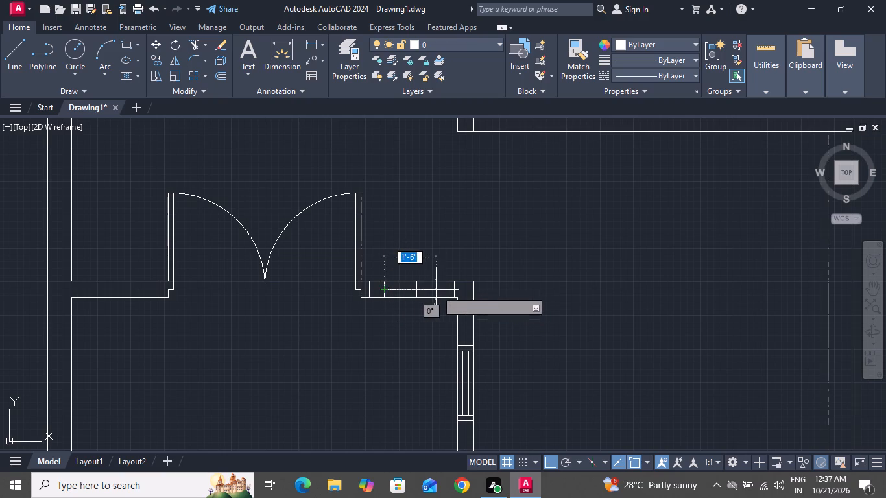
pyautogui.click(451, 292)
pyautogui.rightClick(451, 292)
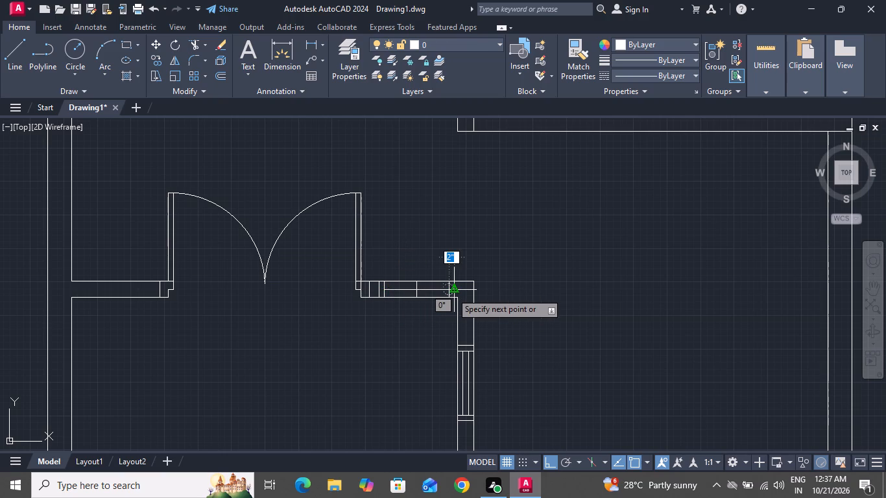
pyautogui.click(467, 313)
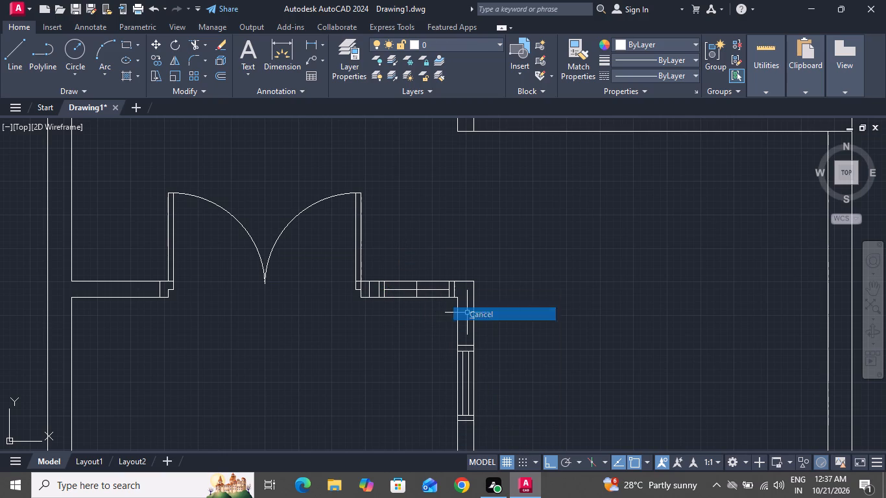
# Offset the window opening's horizontal centre line by 1" upward and downward.
pyautogui.write('o')
pyautogui.press('space')
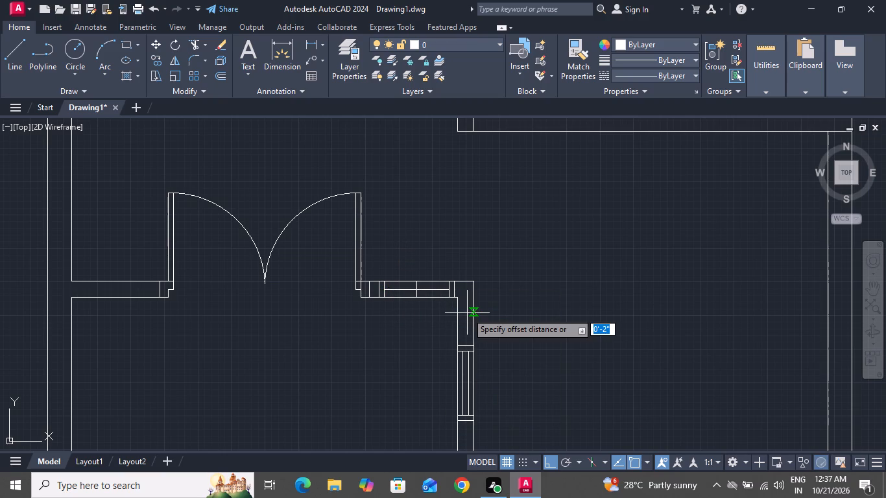
pyautogui.press('1')
pyautogui.hotkey('shift', '"')
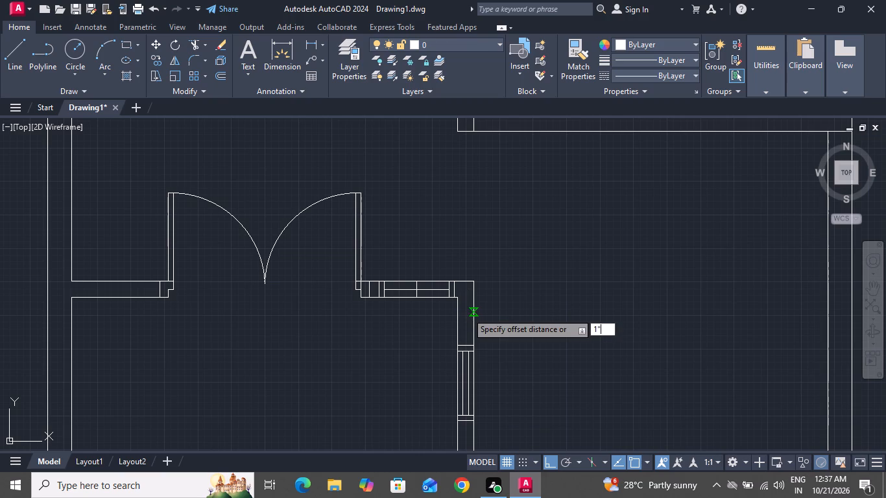
pyautogui.press('Return')
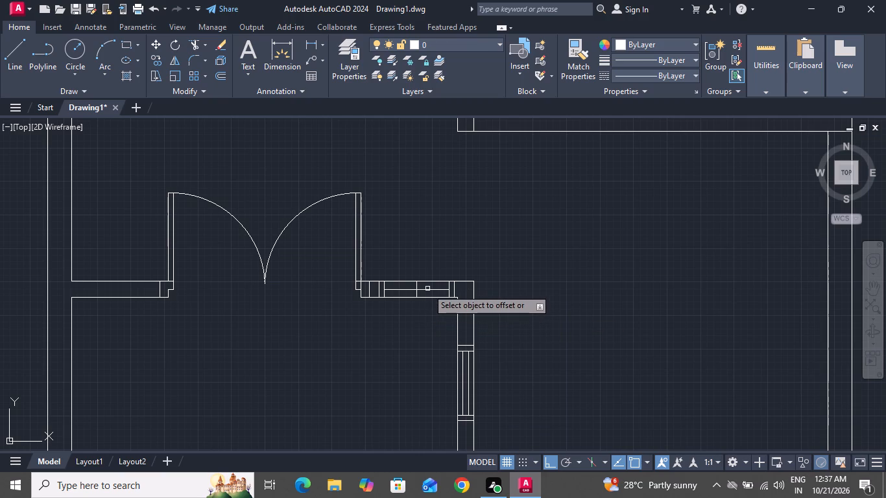
pyautogui.click(427, 289)
pyautogui.click(427, 283)
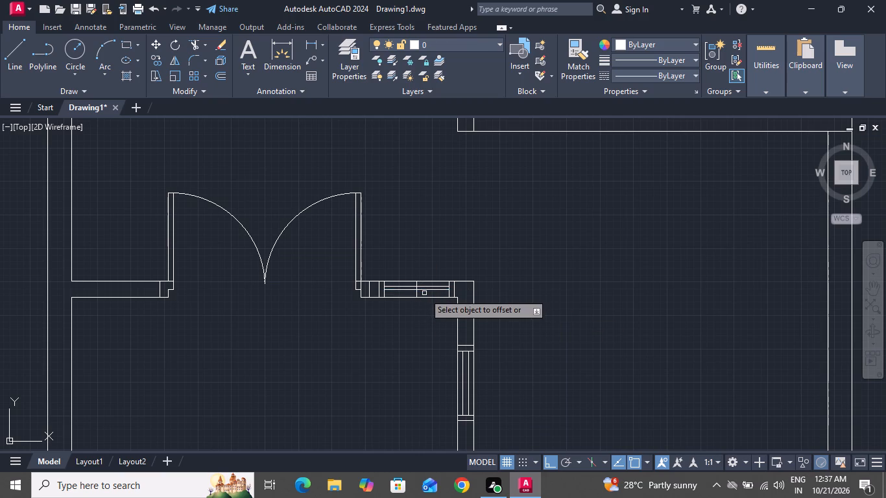
pyautogui.click(425, 289)
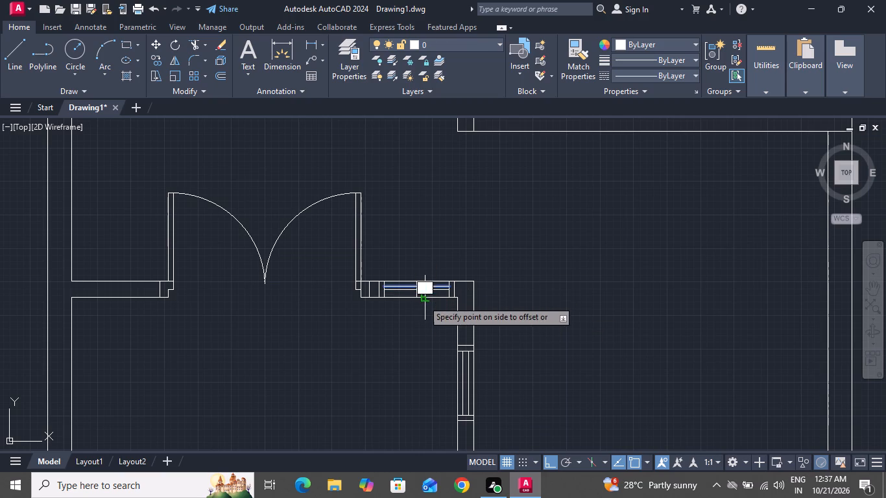
pyautogui.click(423, 300)
pyautogui.keyDown('ctrl'); pyautogui.scroll(1, 423, 299); pyautogui.keyUp('ctrl')
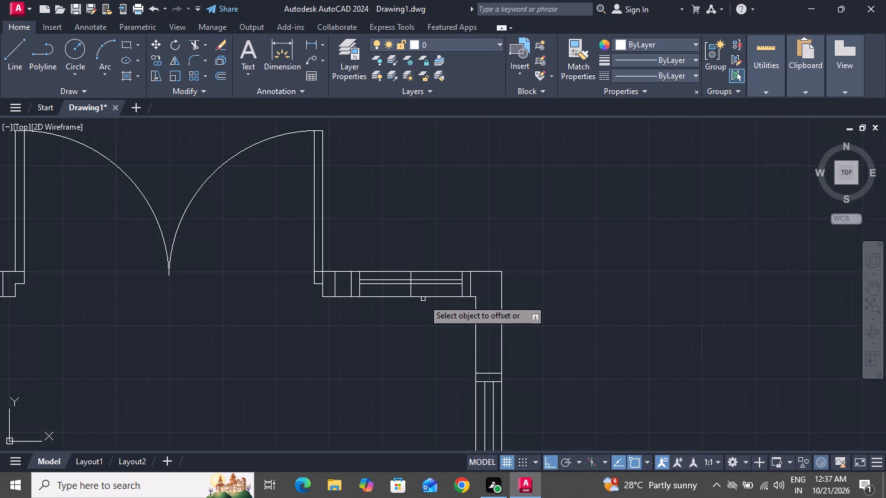
pyautogui.click(423, 284)
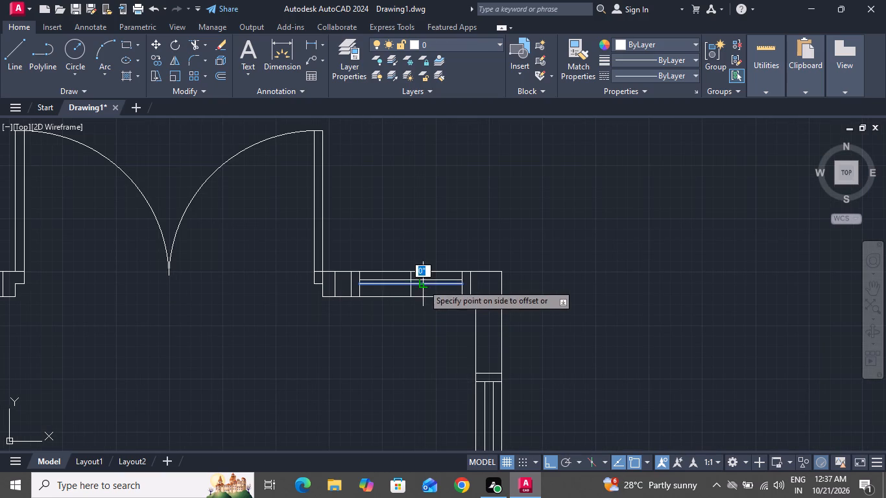
pyautogui.click(423, 298)
pyautogui.rightClick(423, 298)
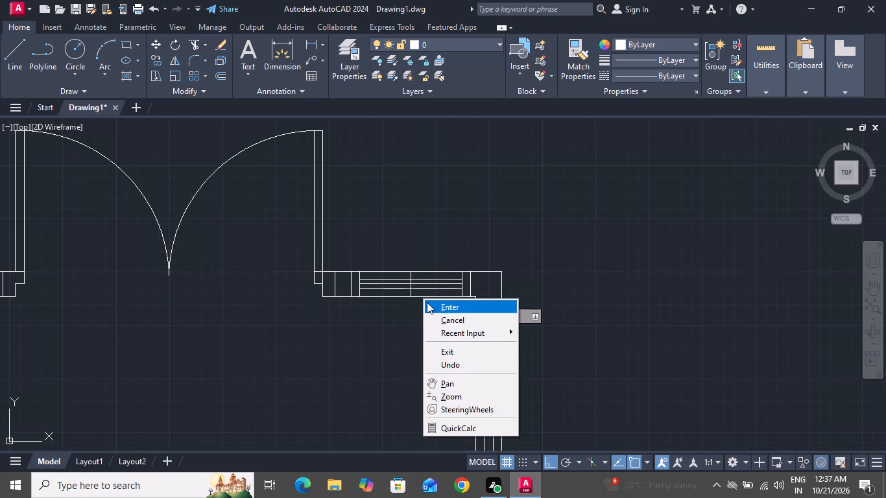
pyautogui.click(431, 314)
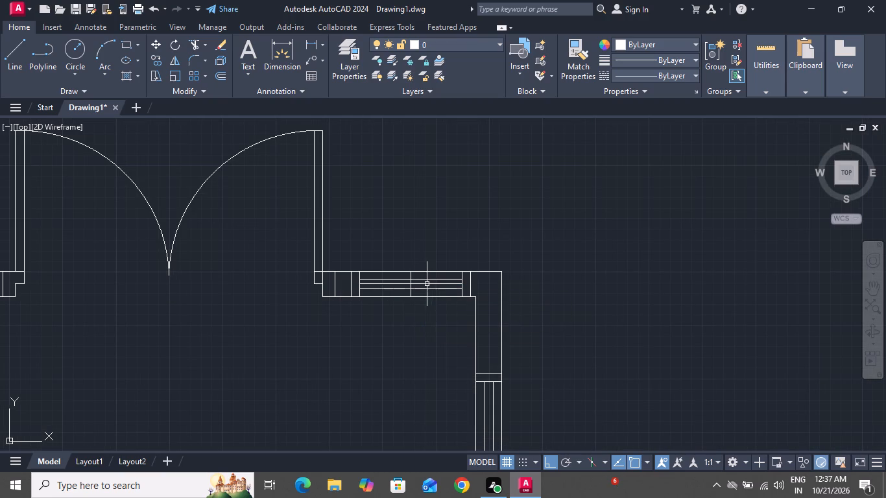
# Delete the window's horizontal centre line and the middle cross line, keeping the two offset horizontal lines.
pyautogui.keyDown('ctrl'); pyautogui.scroll(1, 423, 285); pyautogui.keyUp('ctrl')
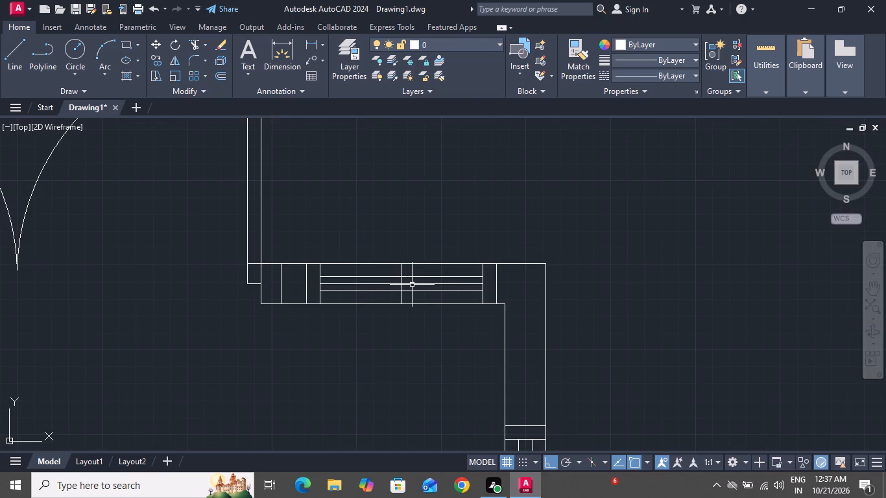
pyautogui.keyDown('ctrl'); pyautogui.scroll(3, 412, 285); pyautogui.keyUp('ctrl')
pyautogui.click(381, 271)
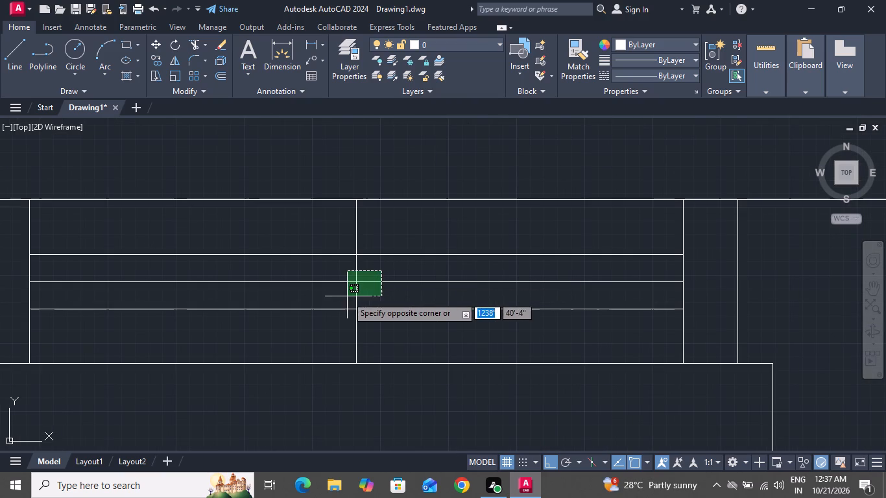
pyautogui.click(325, 301)
pyautogui.press('Delete')
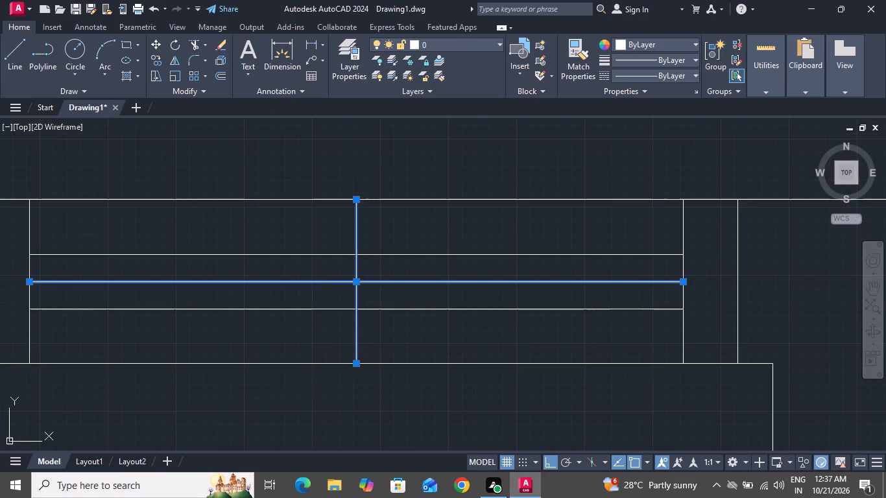
# Draw a cross line through the short wall between the left outer wall and the double door, starting at the wall's midpoint.
pyautogui.keyDown('ctrl'); pyautogui.scroll(-7, 325, 301); pyautogui.keyUp('ctrl')
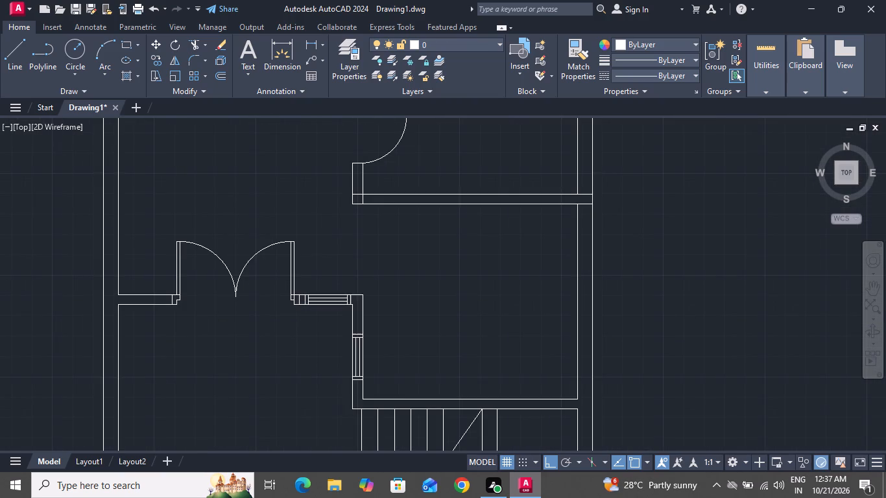
pyautogui.click(14, 52)
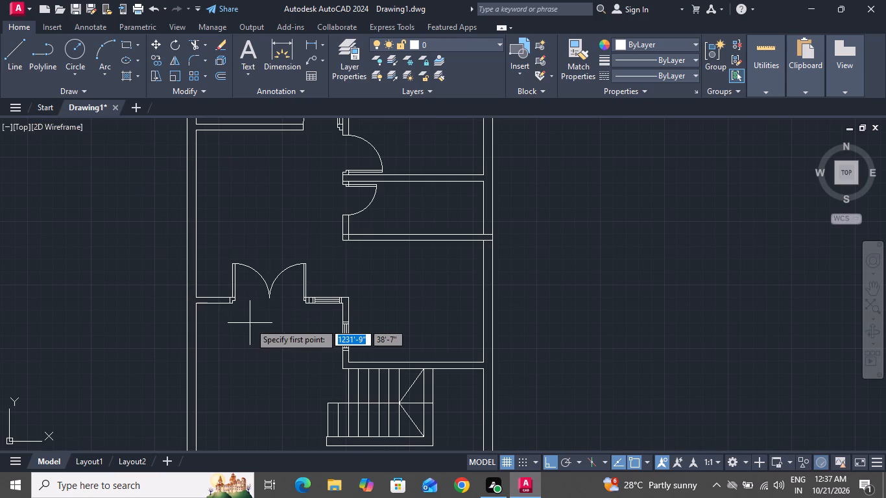
pyautogui.keyDown('ctrl'); pyautogui.scroll(4, 250, 323); pyautogui.keyUp('ctrl')
pyautogui.keyDown('ctrl'); pyautogui.scroll(-6, 250, 323); pyautogui.keyUp('ctrl')
pyautogui.keyDown('ctrl'); pyautogui.scroll(5, 250, 323); pyautogui.keyUp('ctrl')
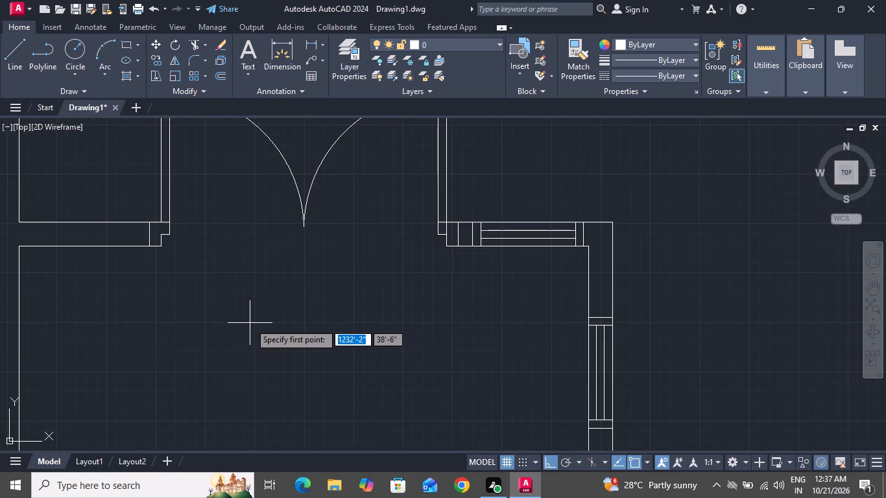
pyautogui.click(89, 221)
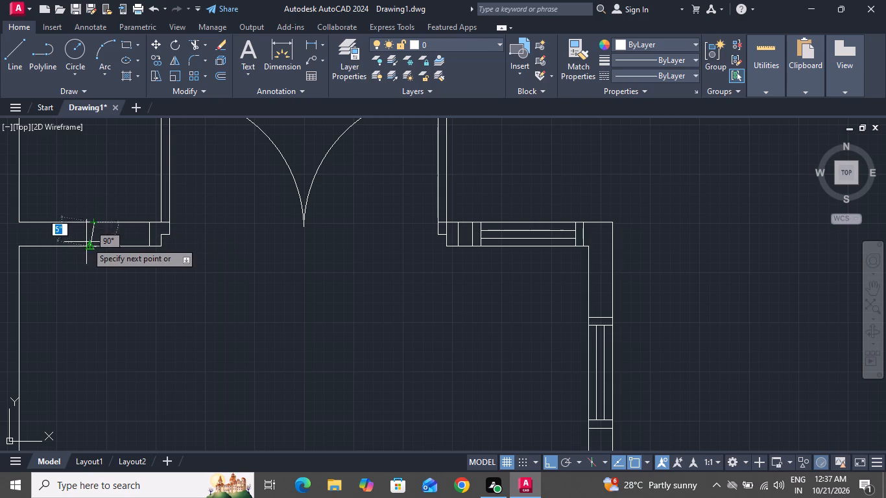
pyautogui.click(86, 248)
pyautogui.click(86, 248)
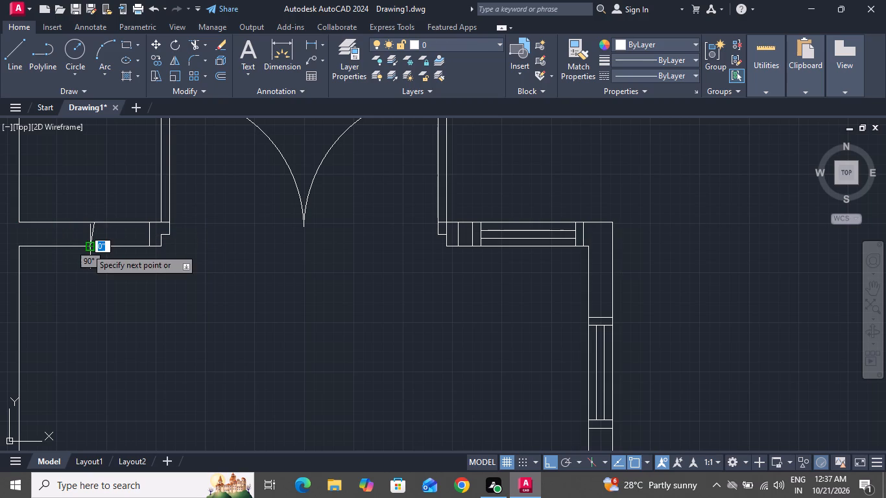
pyautogui.hotkey('ctrl', 'z')
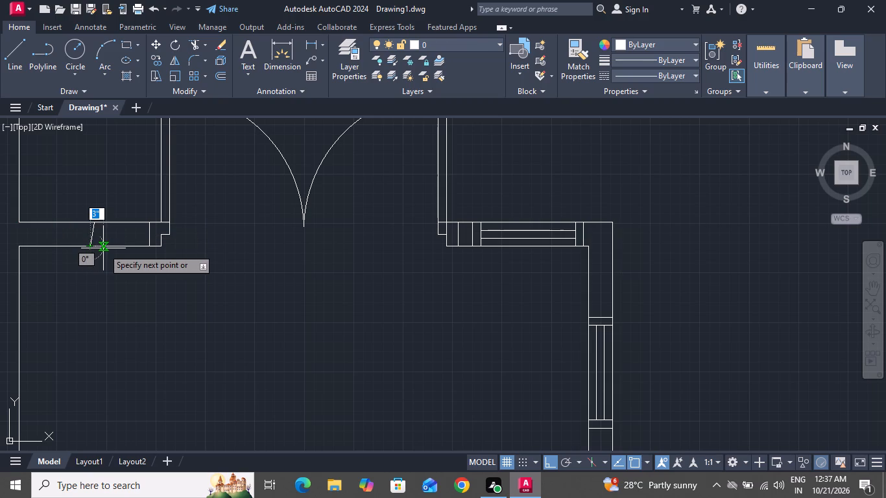
pyautogui.hotkey('ctrl', 'z')
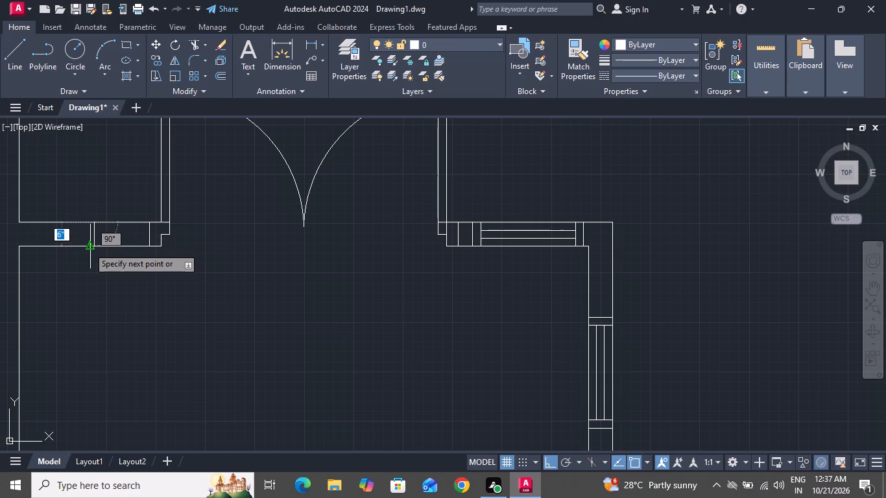
pyautogui.click(95, 247)
pyautogui.rightClick(95, 247)
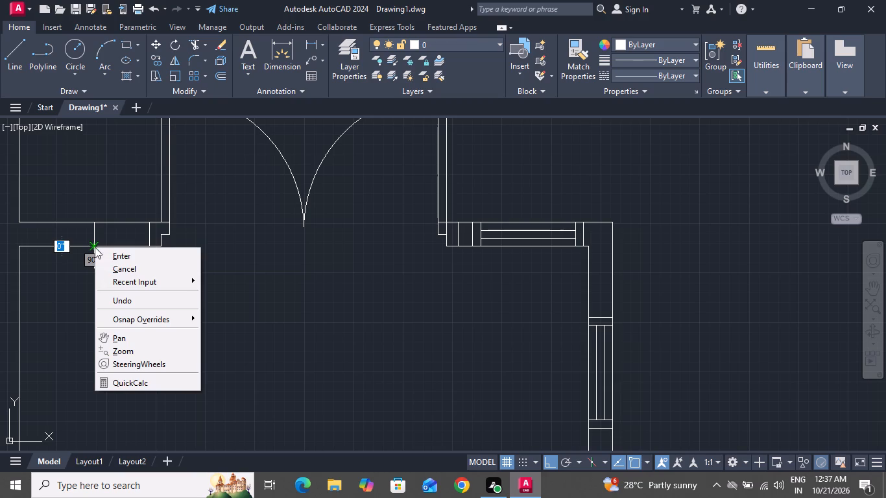
pyautogui.click(110, 265)
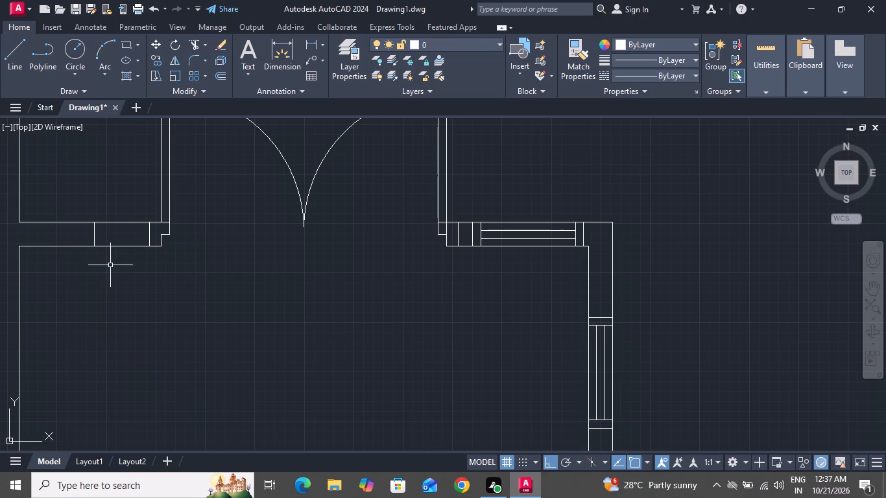
# Offset the new middle cross line by 1' to both sides within the short wall.
pyautogui.write('o')
pyautogui.press('space')
pyautogui.press('`')
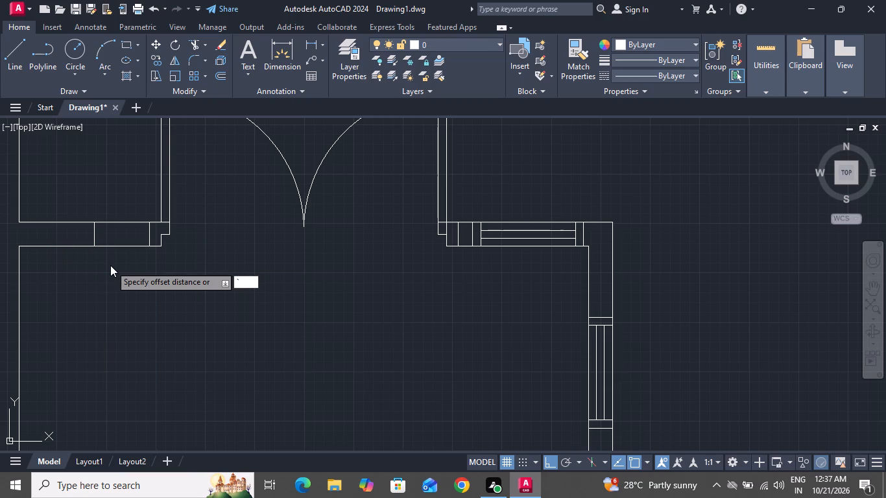
pyautogui.press('BackSpace')
pyautogui.press('1')
pyautogui.press("'")
pyautogui.press('Return')
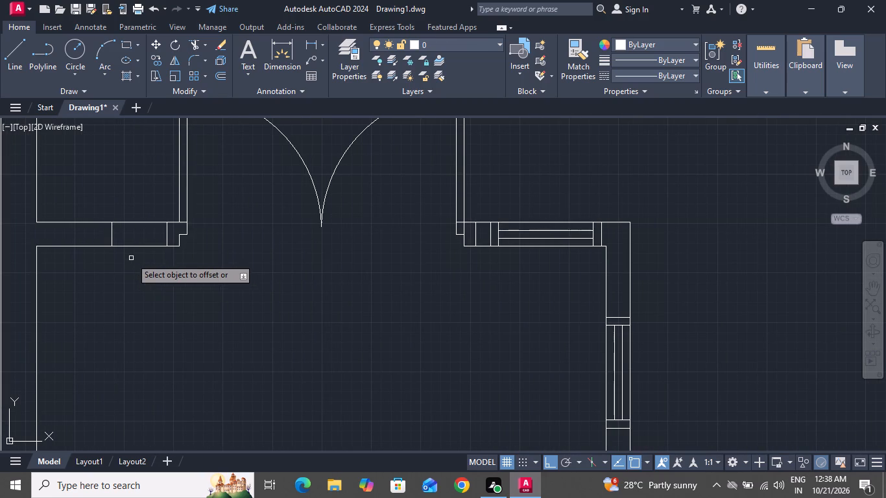
pyautogui.click(112, 237)
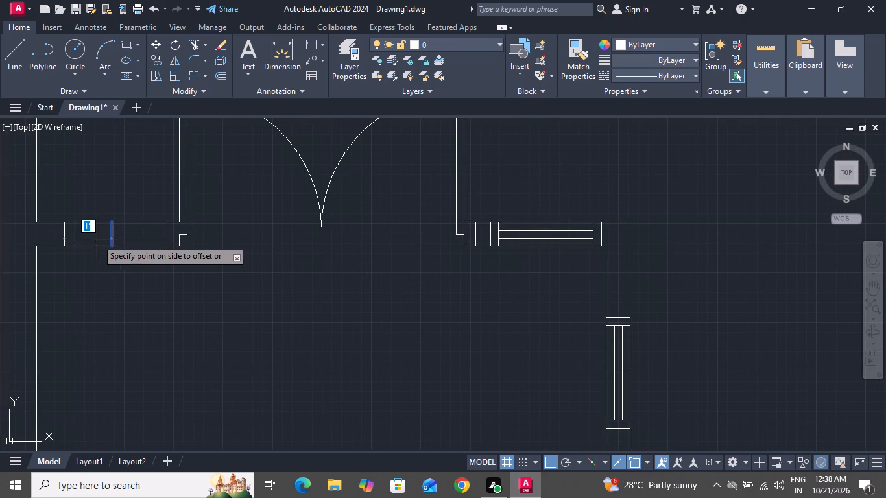
pyautogui.click(97, 239)
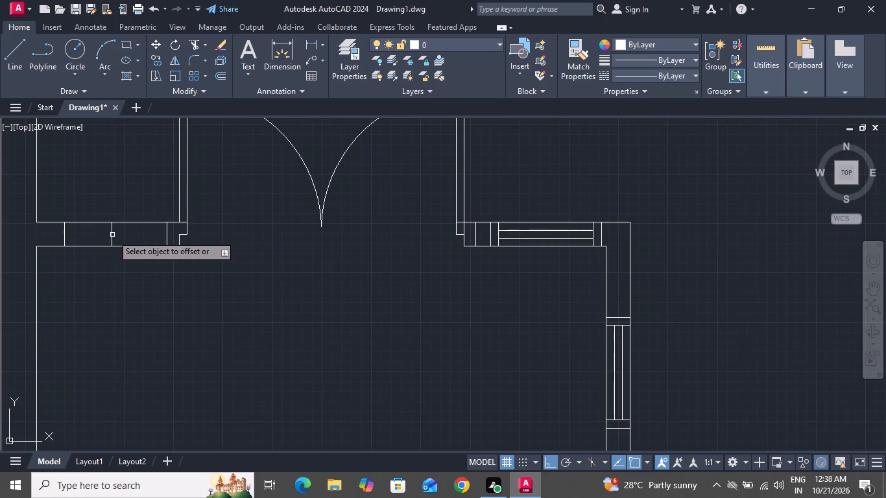
pyautogui.moveTo(112, 235); pyautogui.dragTo(147, 239)
pyautogui.click(147, 239)
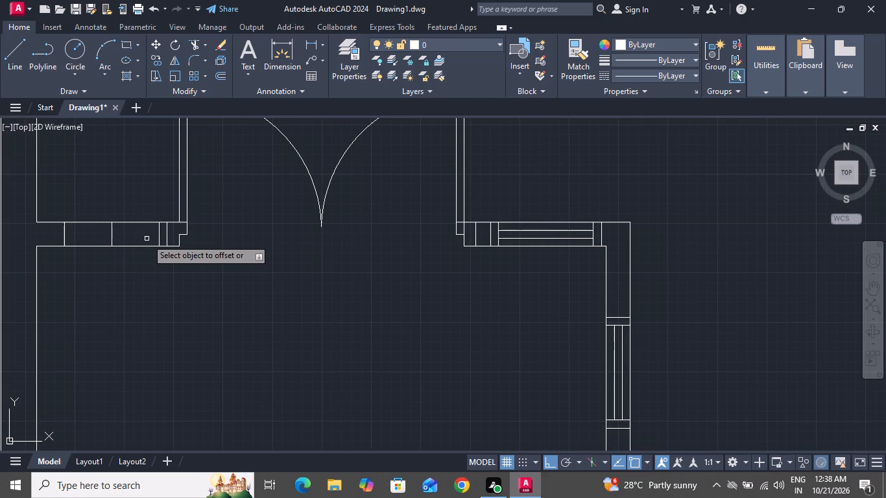
pyautogui.rightClick(147, 239)
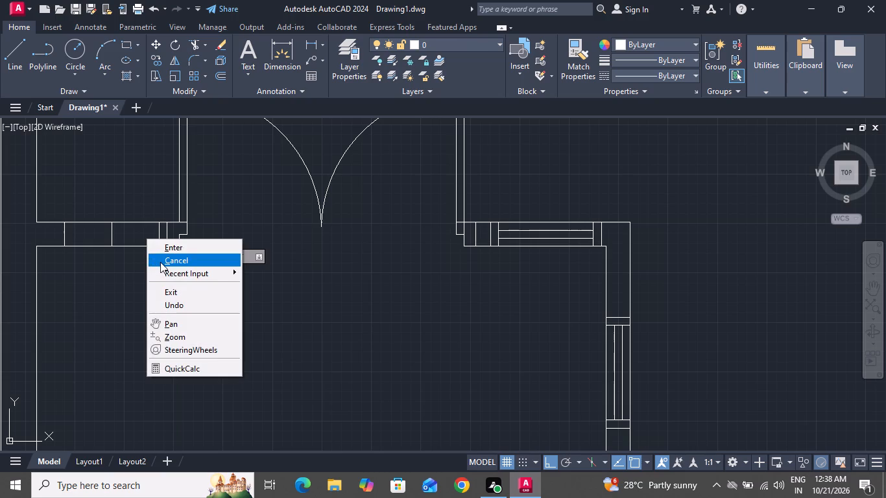
pyautogui.click(160, 262)
# Offset the cross line nearest the outer wall 2" outward, toward the outer wall.
pyautogui.write('o')
pyautogui.press('space')
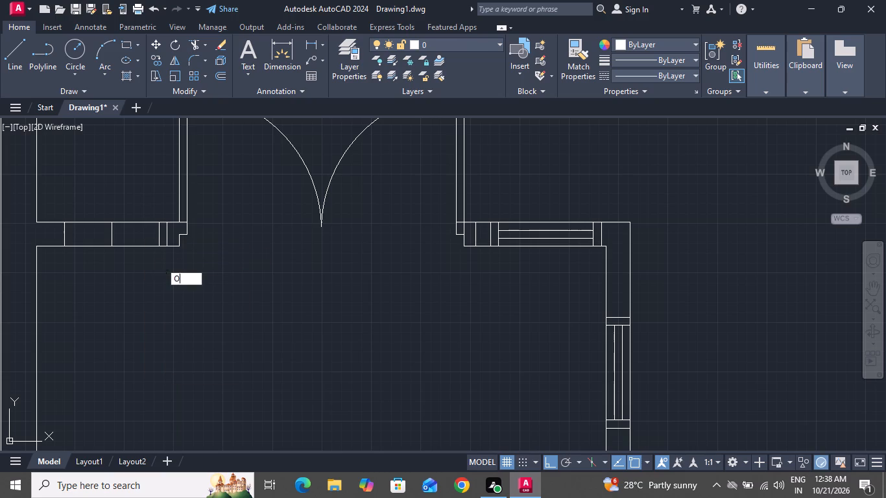
pyautogui.press('2')
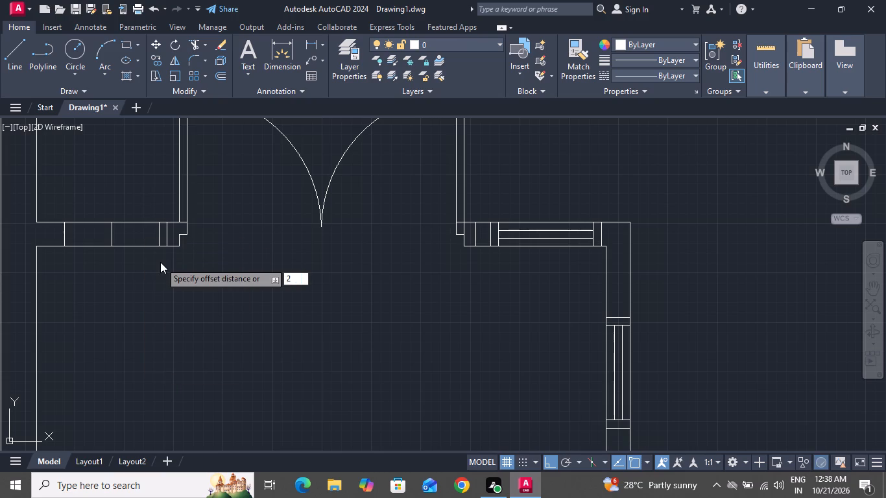
pyautogui.hotkey('shift', '"')
pyautogui.press('Return')
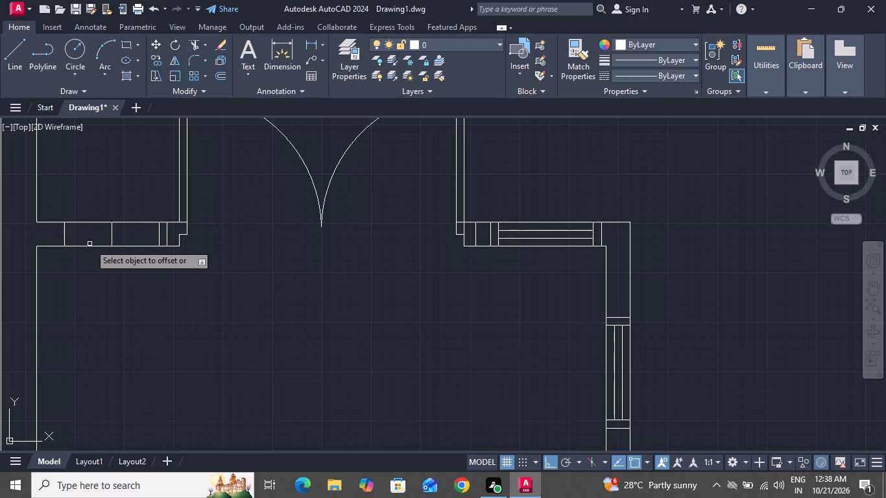
pyautogui.click(64, 240)
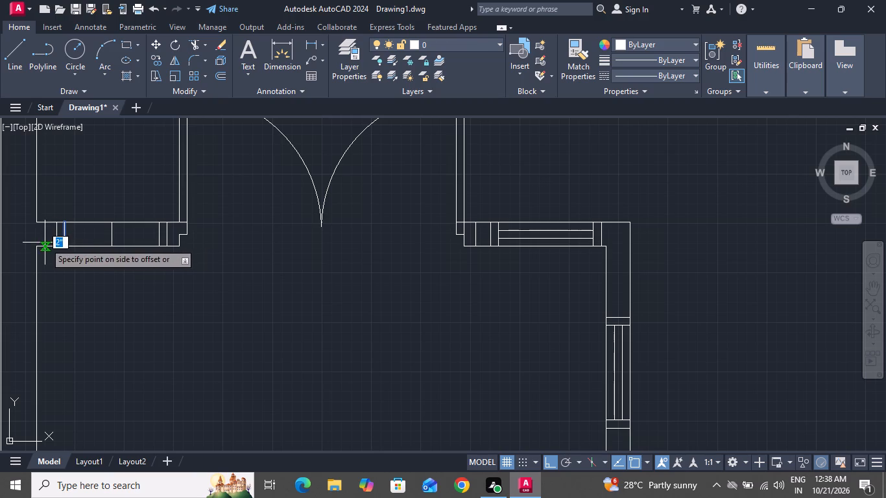
pyautogui.click(45, 243)
pyautogui.rightClick(45, 243)
pyautogui.doubleClick(55, 259)
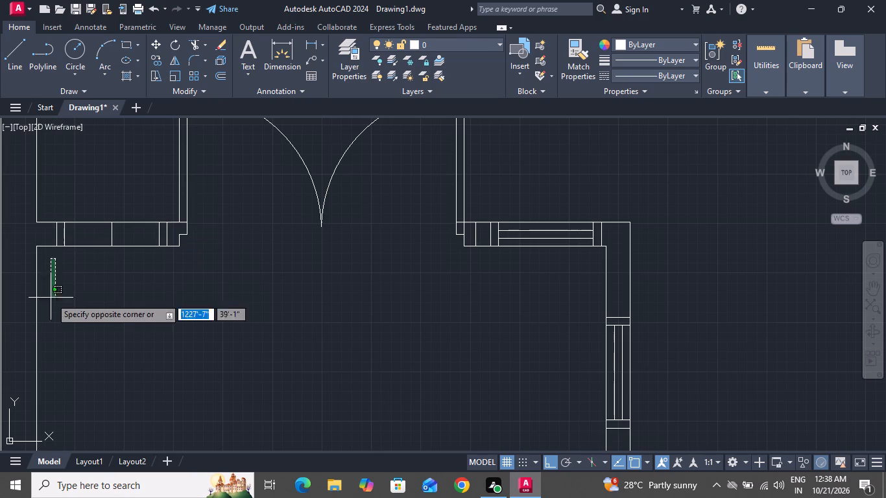
pyautogui.click(94, 320)
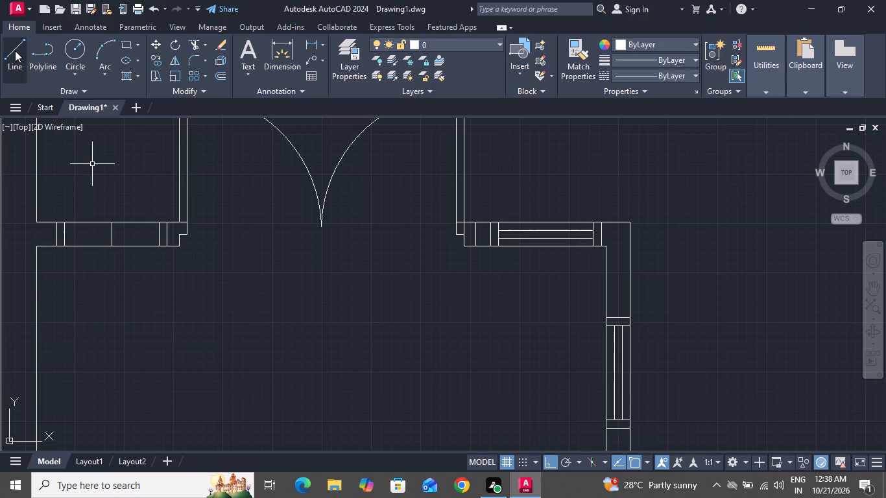
# Draw a horizontal centre line inside the wall between the midpoints of the two inner window cross lines.
pyautogui.click(15, 51)
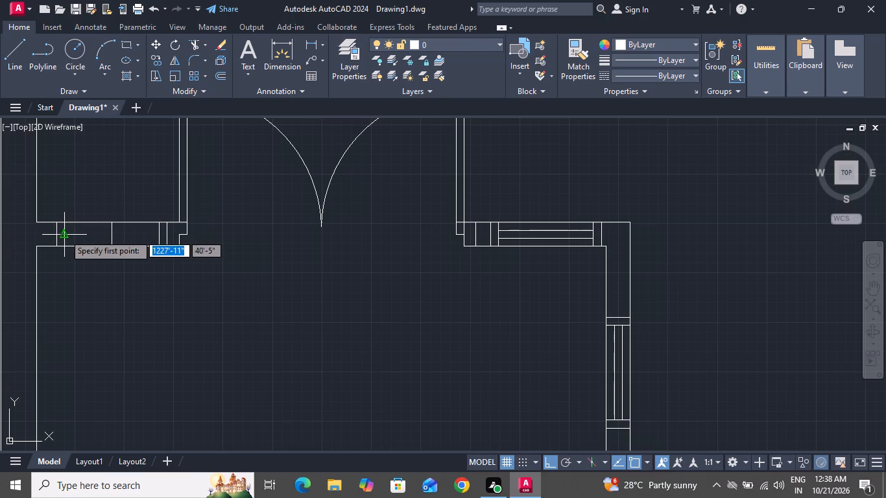
pyautogui.moveTo(64, 234); pyautogui.dragTo(123, 230)
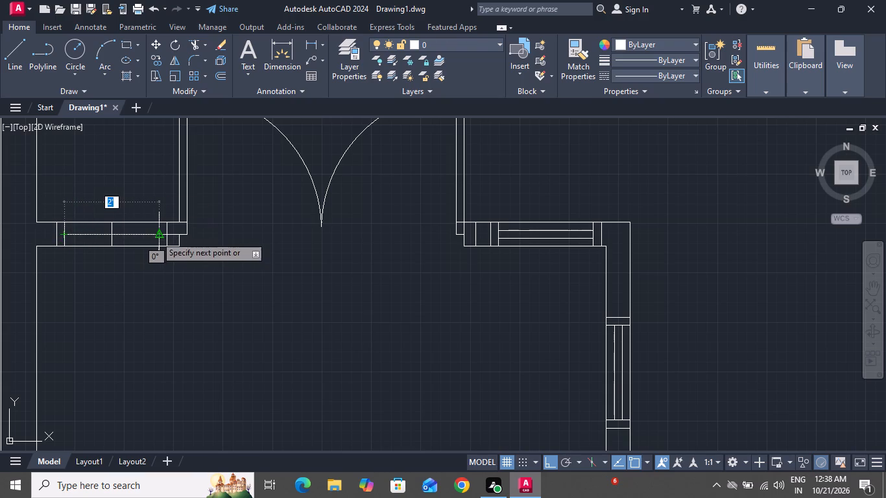
pyautogui.click(156, 236)
pyautogui.rightClick(156, 236)
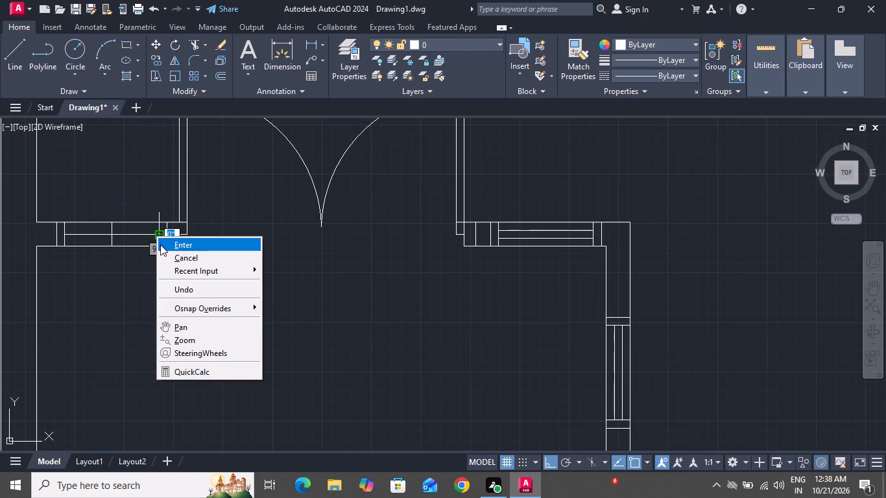
pyautogui.click(161, 253)
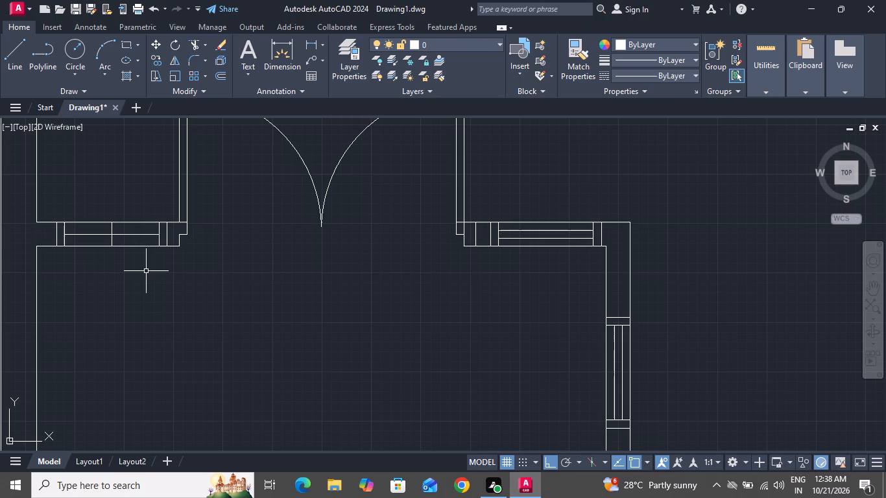
# Offset the new window's horizontal centre line by 1" downward and upward.
pyautogui.press('o')
pyautogui.press('space')
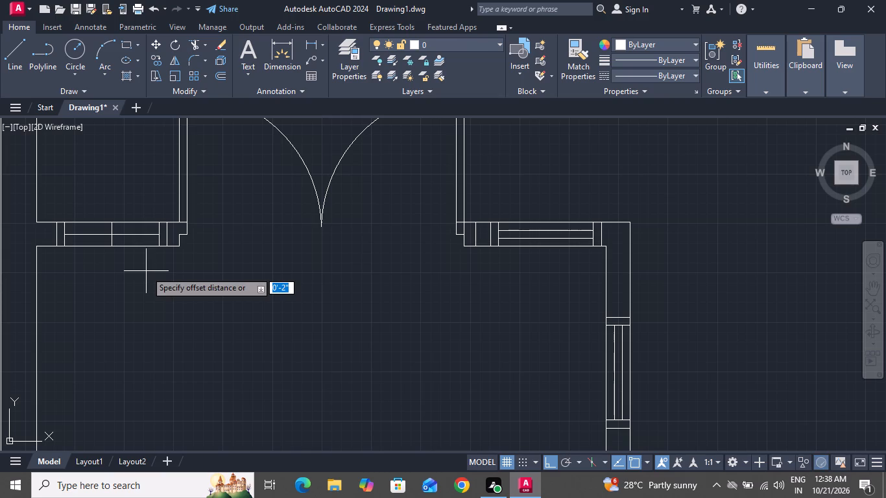
pyautogui.press('1')
pyautogui.hotkey('shift', '"')
pyautogui.press('Return')
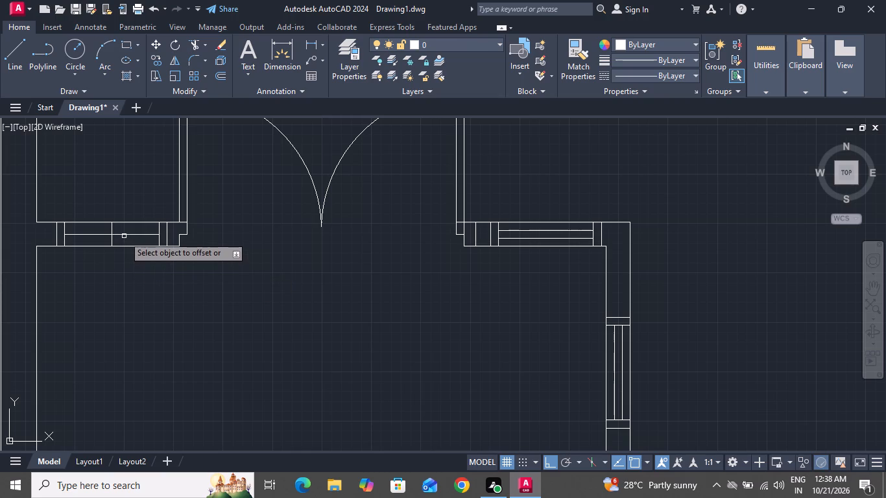
pyautogui.click(124, 235)
pyautogui.click(129, 254)
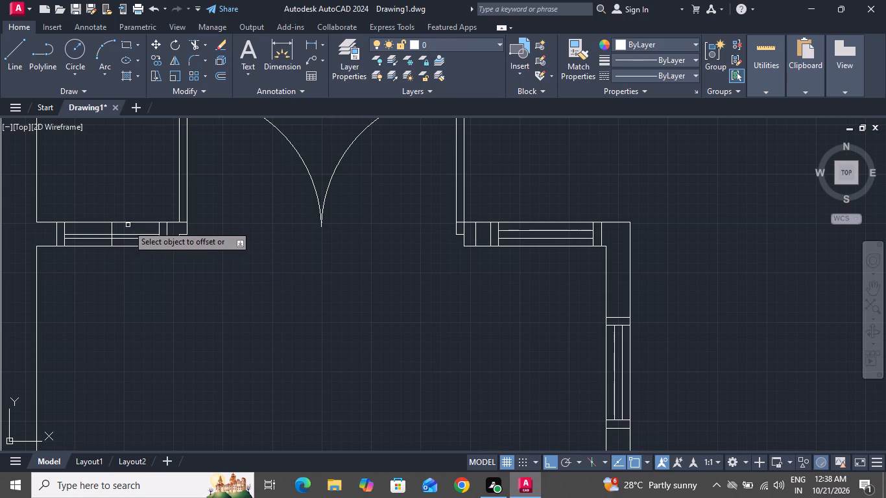
pyautogui.click(125, 233)
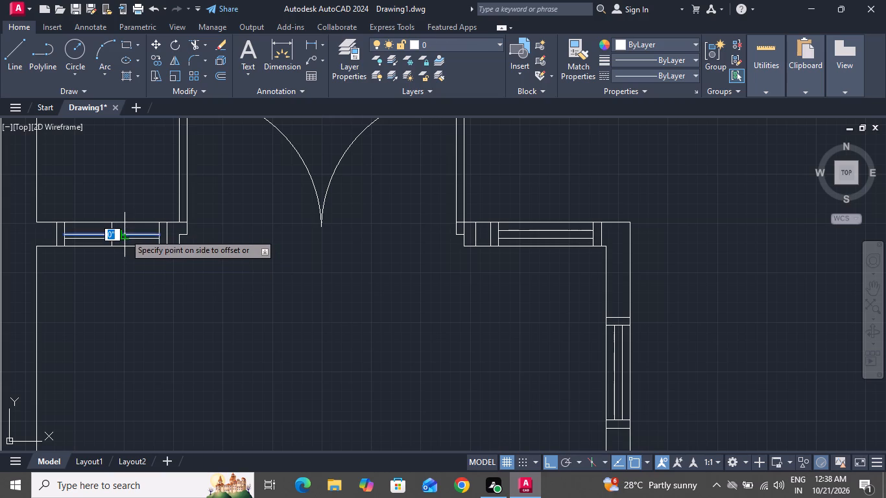
pyautogui.click(142, 215)
pyautogui.rightClick(142, 215)
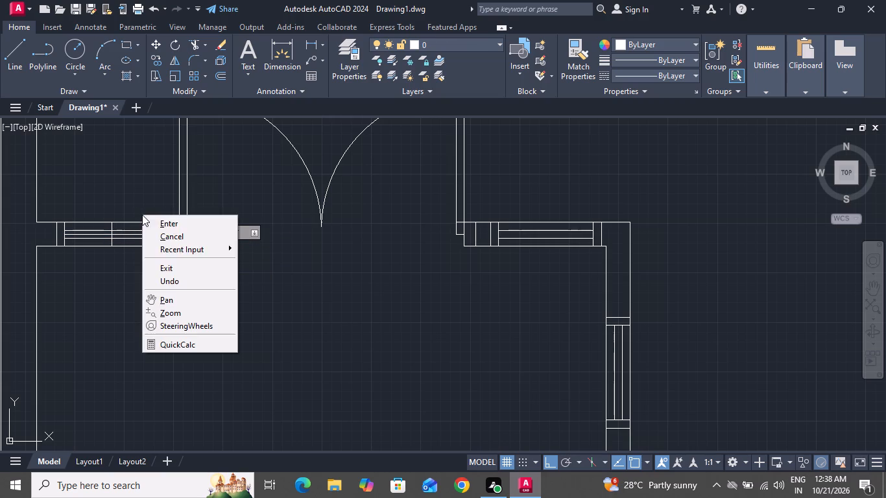
pyautogui.click(156, 234)
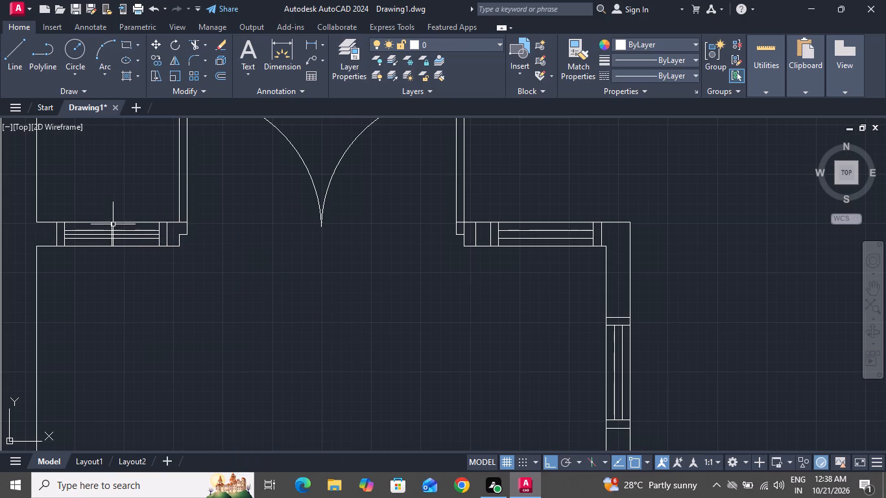
# Delete the middle cross line and the horizontal centre line of the new window in the short wall beside the double door.
pyautogui.keyDown('ctrl'); pyautogui.scroll(1, 88, 269); pyautogui.keyUp('ctrl')
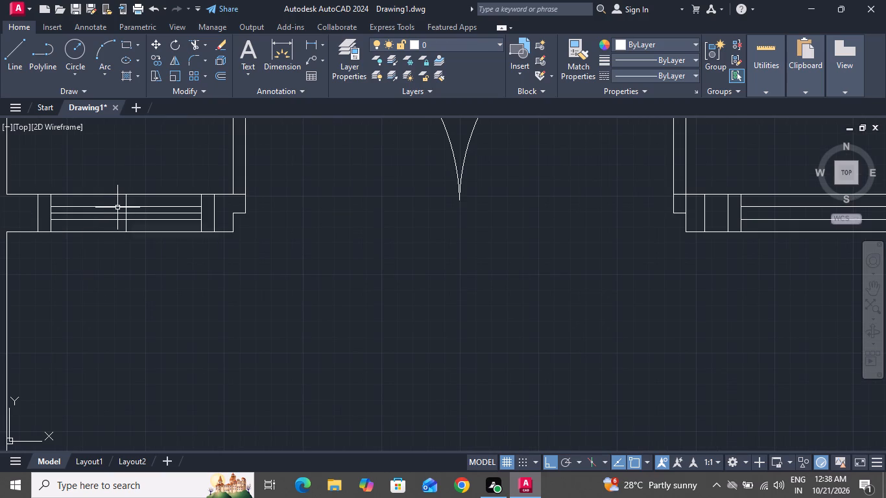
pyautogui.keyDown('ctrl'); pyautogui.scroll(1, 119, 206); pyautogui.keyUp('ctrl')
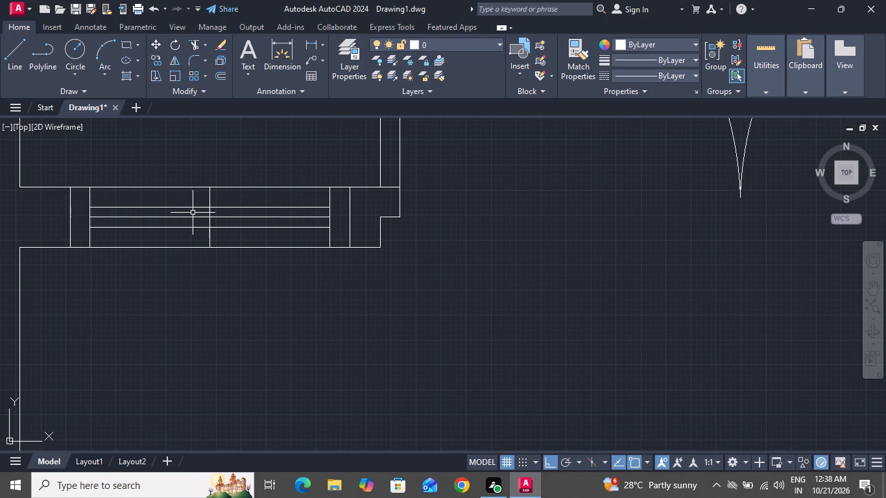
pyautogui.keyDown('ctrl'); pyautogui.scroll(2, 194, 212); pyautogui.keyUp('ctrl')
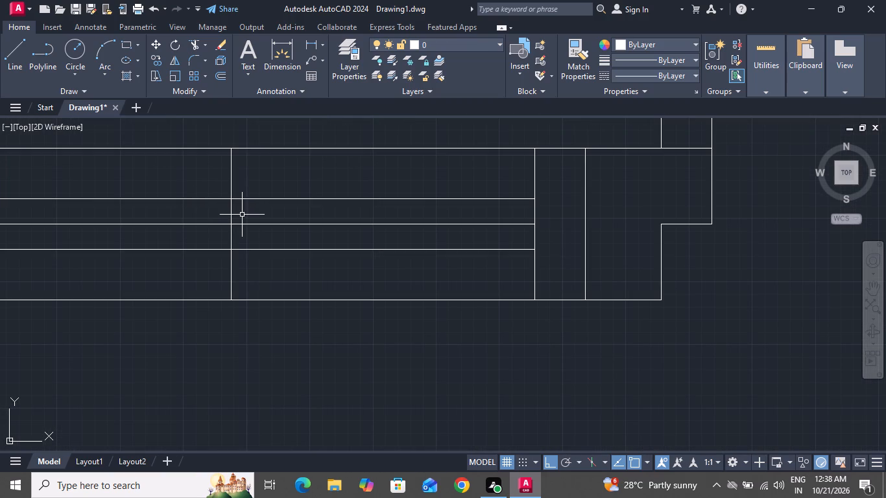
pyautogui.moveTo(247, 212); pyautogui.dragTo(219, 228)
pyautogui.click(219, 228)
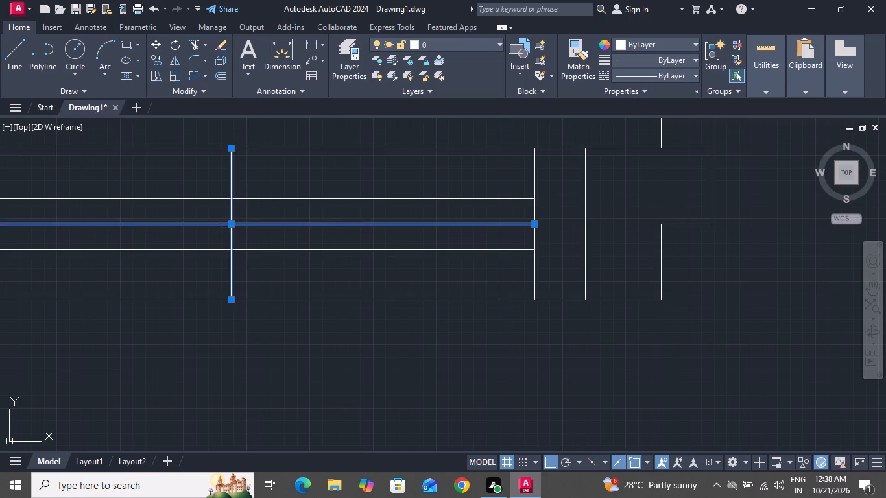
pyautogui.press('Delete')
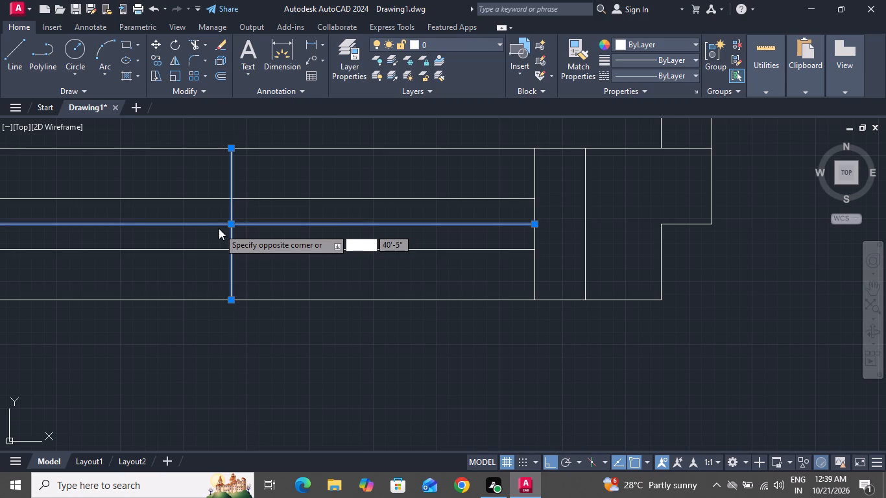
pyautogui.press('Delete')
pyautogui.press('Escape')
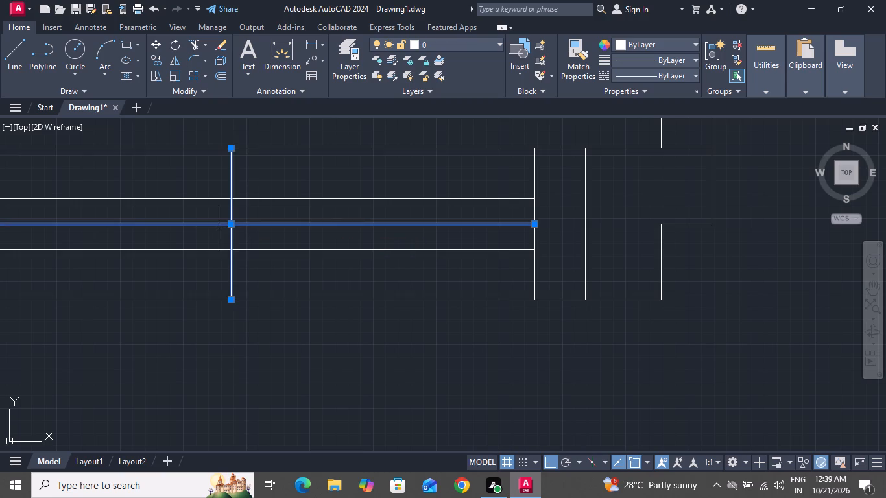
pyautogui.press('Delete')
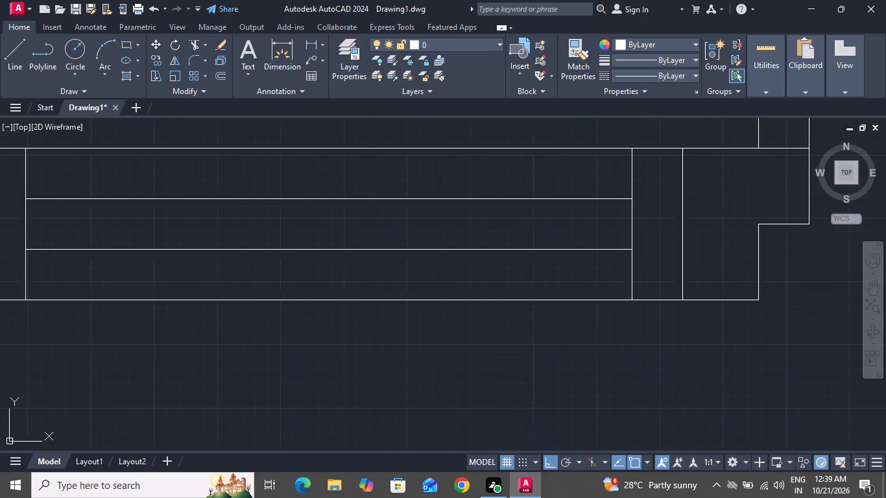
# Draw a vertical line across the small room below the middle partition, from its upper partition face to its lower one, near the outer wall.
pyautogui.keyDown('ctrl'); pyautogui.scroll(-7, 219, 228); pyautogui.keyUp('ctrl')
pyautogui.keyDown('ctrl'); pyautogui.scroll(1, 219, 228); pyautogui.keyUp('ctrl')
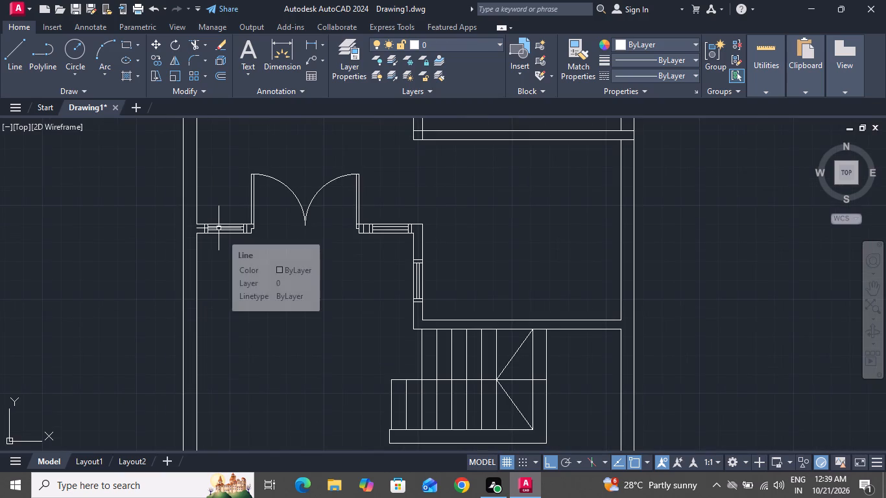
pyautogui.keyDown('ctrl'); pyautogui.scroll(-3, 219, 228); pyautogui.keyUp('ctrl')
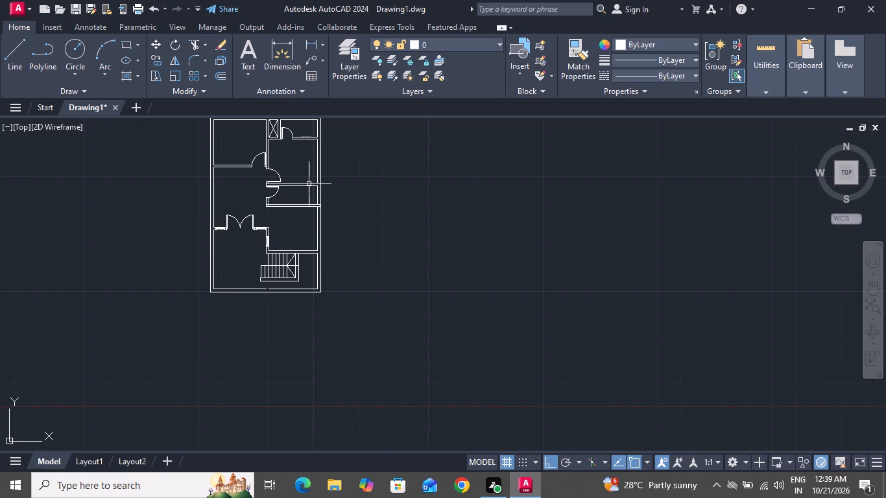
pyautogui.keyDown('ctrl'); pyautogui.scroll(2, 306, 178); pyautogui.keyUp('ctrl')
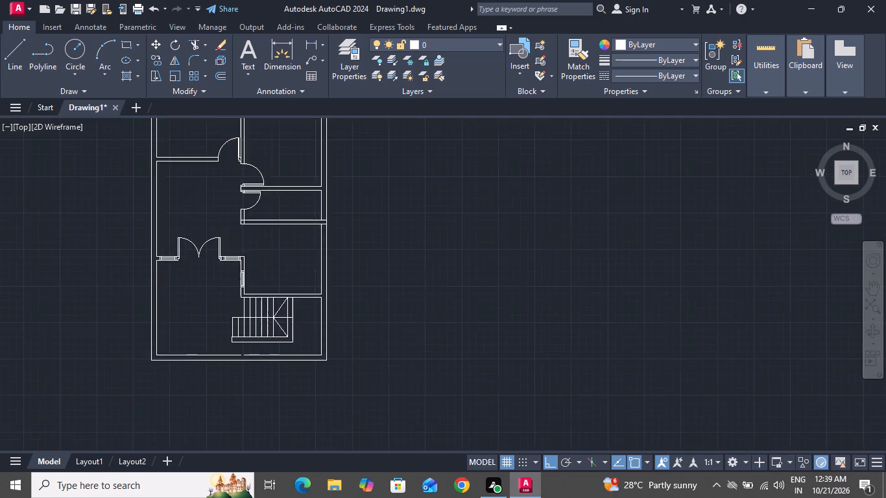
pyautogui.keyDown('ctrl'); pyautogui.scroll(1, 306, 178); pyautogui.keyUp('ctrl')
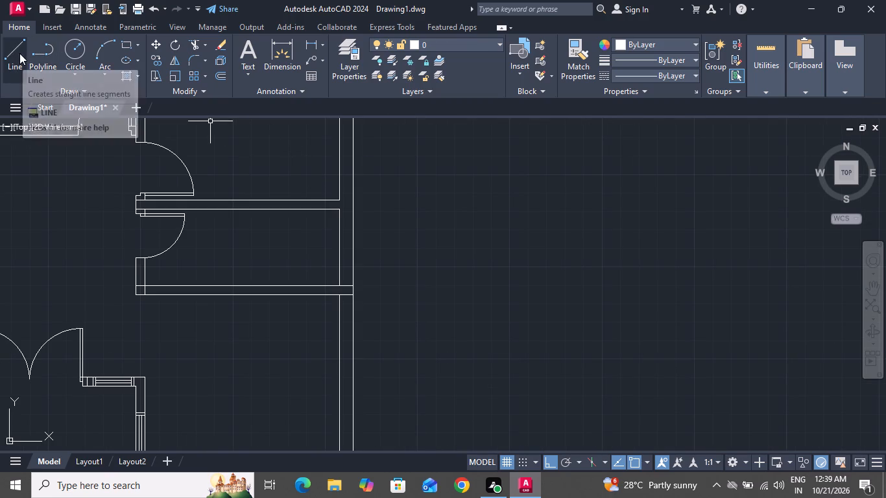
pyautogui.click(19, 53)
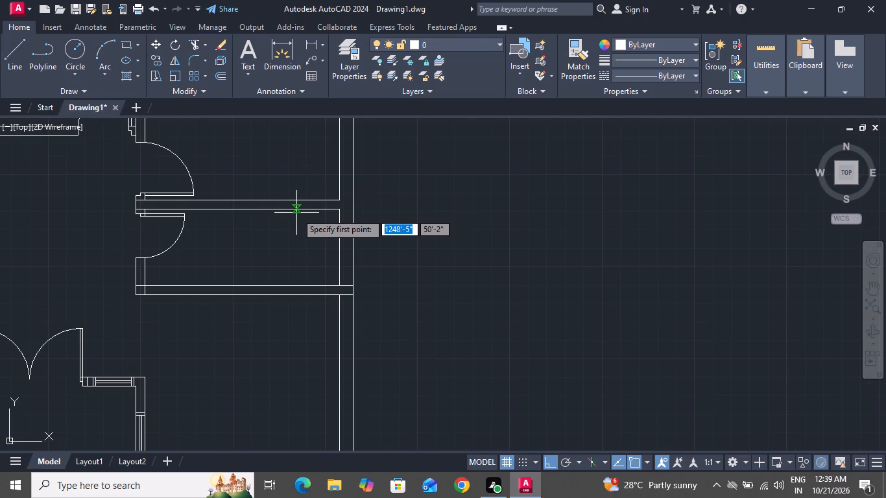
pyautogui.click(296, 207)
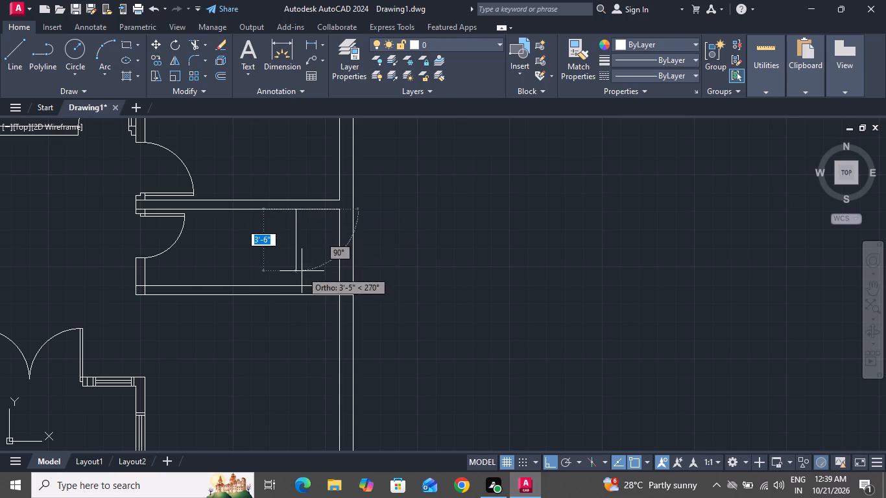
pyautogui.click(296, 287)
pyautogui.click(296, 287)
pyautogui.rightClick(296, 287)
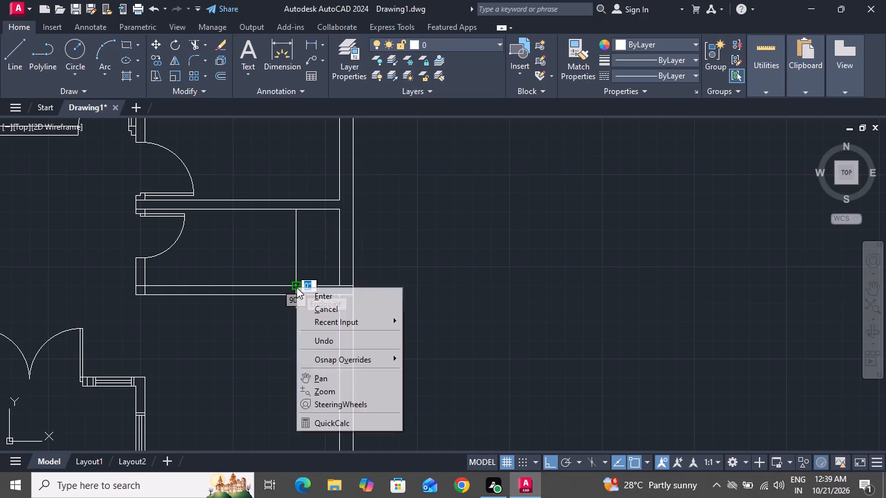
pyautogui.click(318, 303)
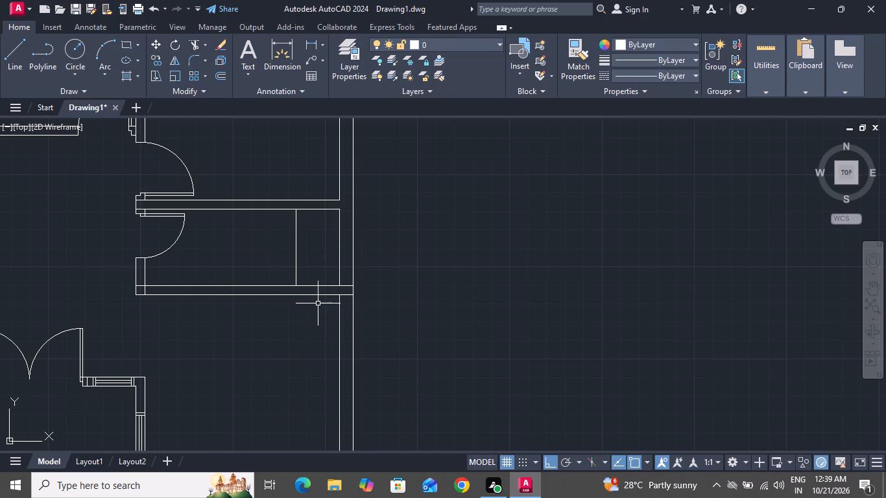
# Offset the new vertical line 6" toward the small room's door.
pyautogui.write('o 6"')
pyautogui.press('Return')
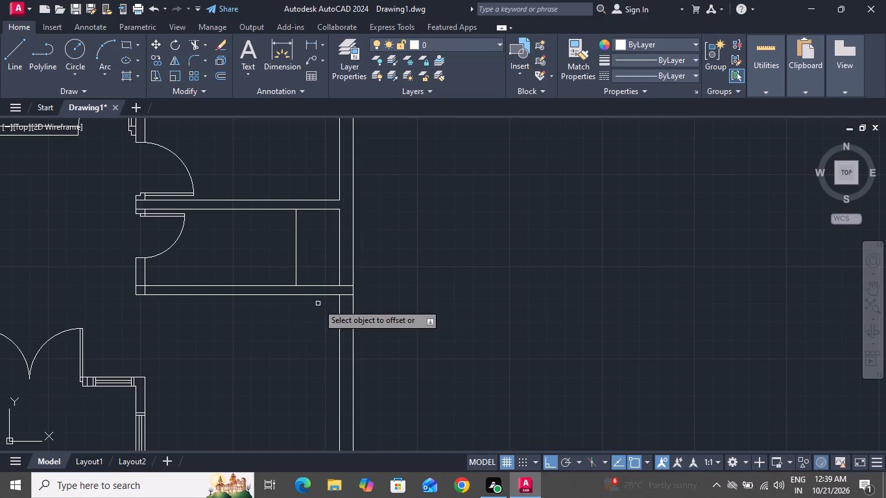
pyautogui.moveTo(296, 244); pyautogui.dragTo(283, 246)
pyautogui.click(283, 246)
pyautogui.rightClick(283, 246)
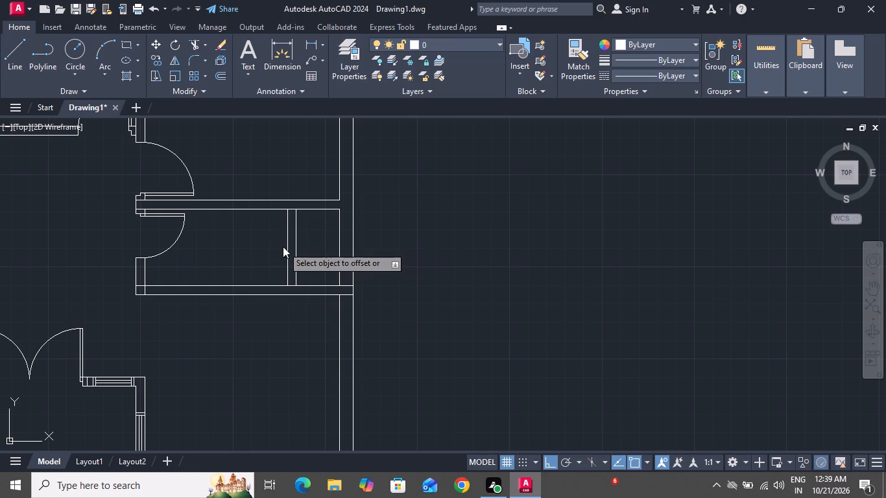
pyautogui.click(304, 270)
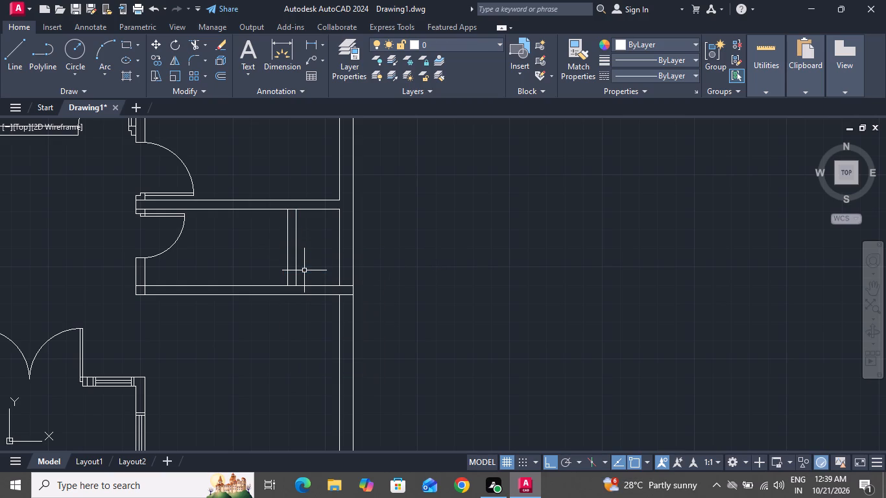
# Extend both lines of the new 6" partition through the thickness of the horizontal partitions above and below the small room.
pyautogui.write('ex')
pyautogui.press('space')
pyautogui.press('space')
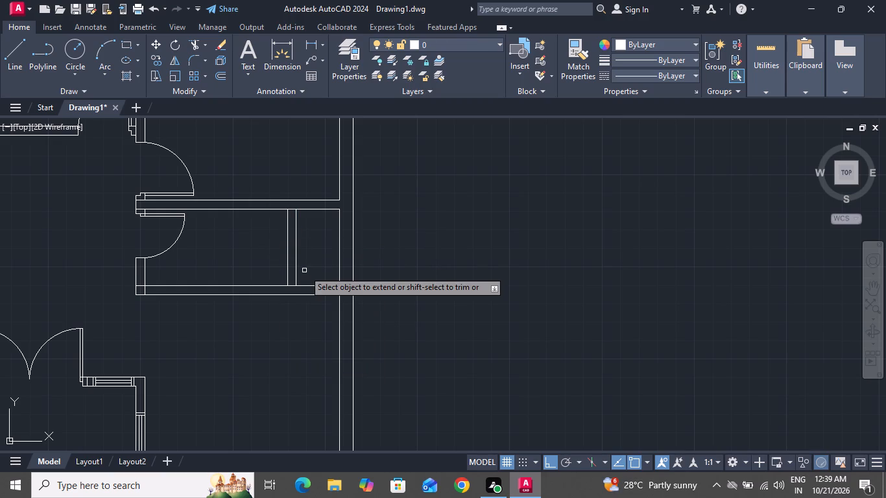
pyautogui.click(286, 217)
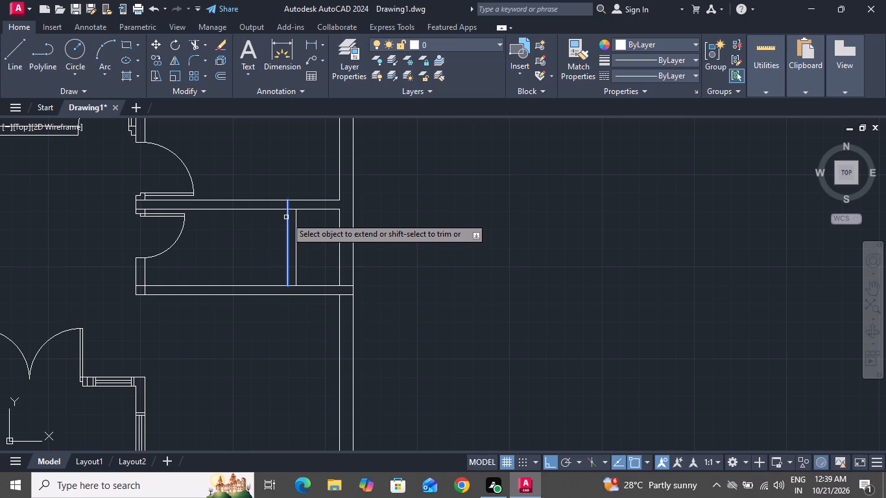
pyautogui.click(288, 263)
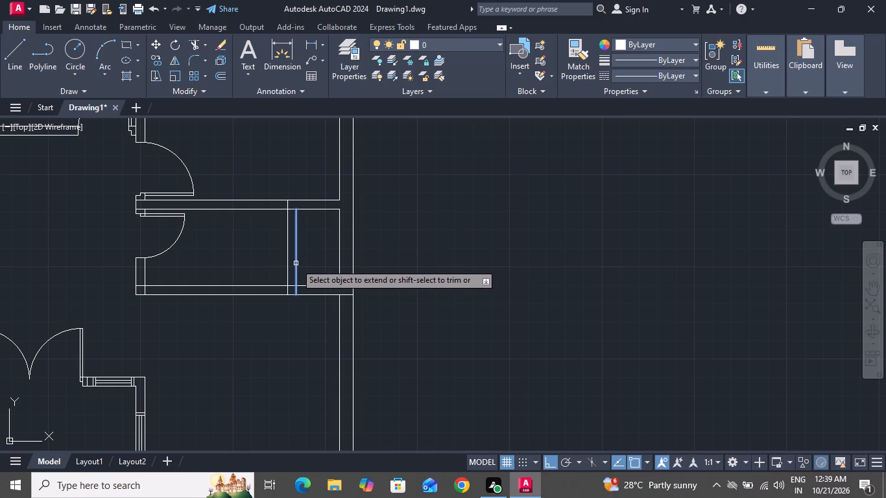
pyautogui.click(296, 263)
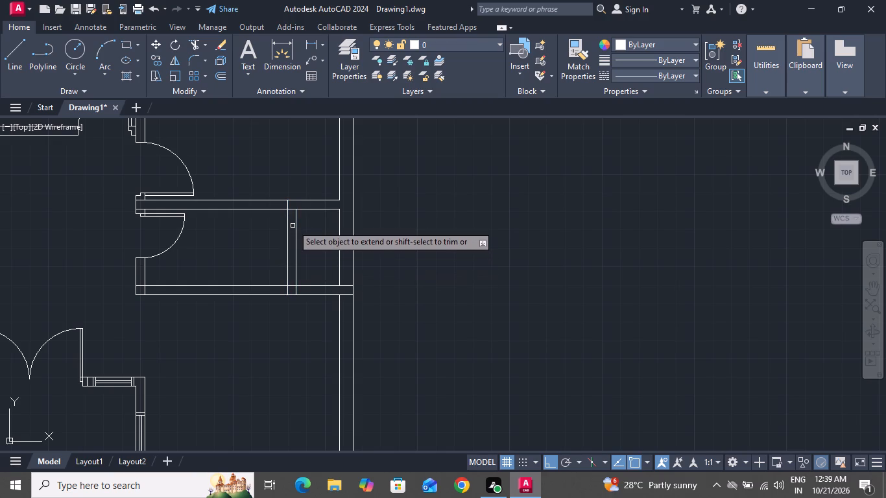
pyautogui.click(294, 218)
pyautogui.rightClick(294, 218)
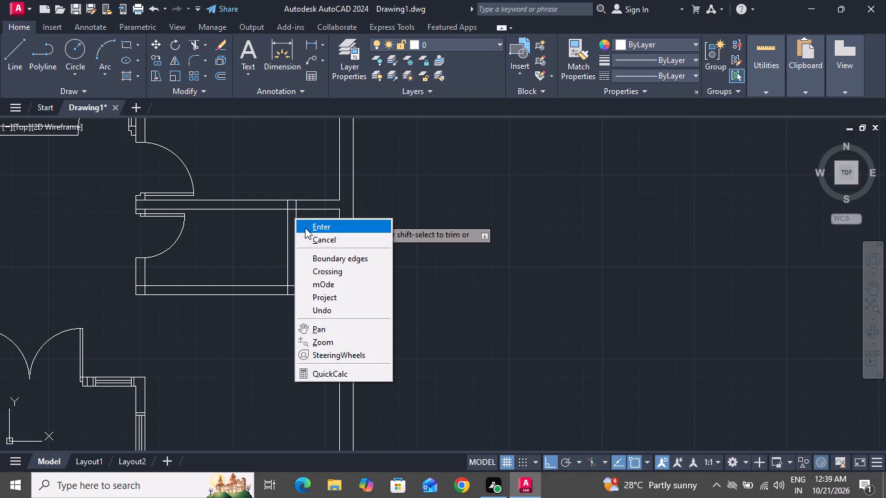
pyautogui.click(305, 233)
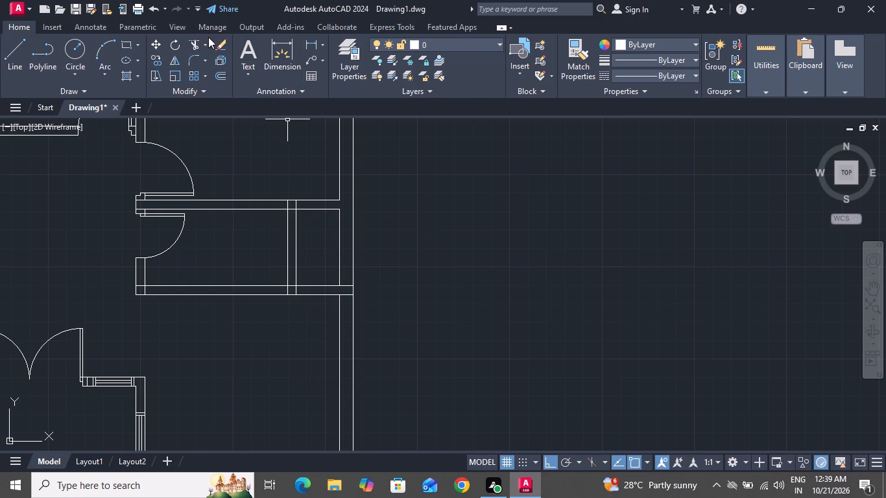
# Trim the door-side partition line within both horizontal partitions and the inner face segments between the two lines to open the wall junctions.
pyautogui.moveTo(192, 45); pyautogui.dragTo(250, 138)
pyautogui.click(192, 41)
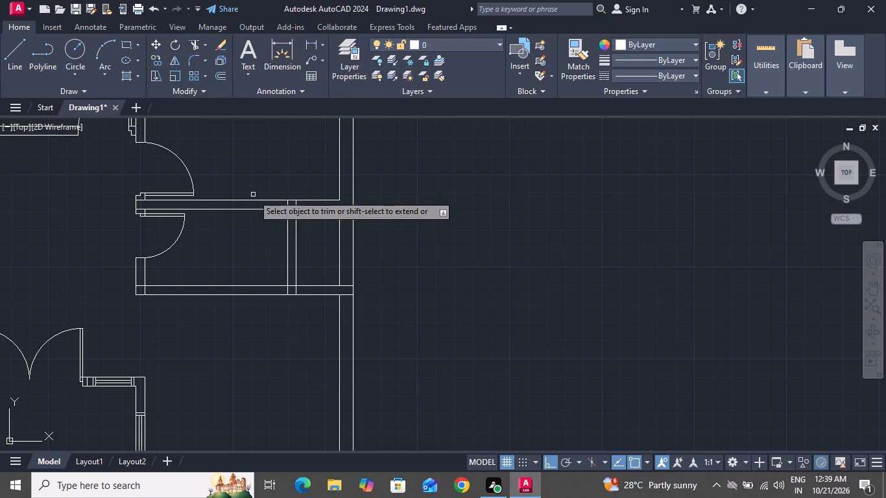
pyautogui.moveTo(288, 205); pyautogui.dragTo(291, 211)
pyautogui.click(291, 211)
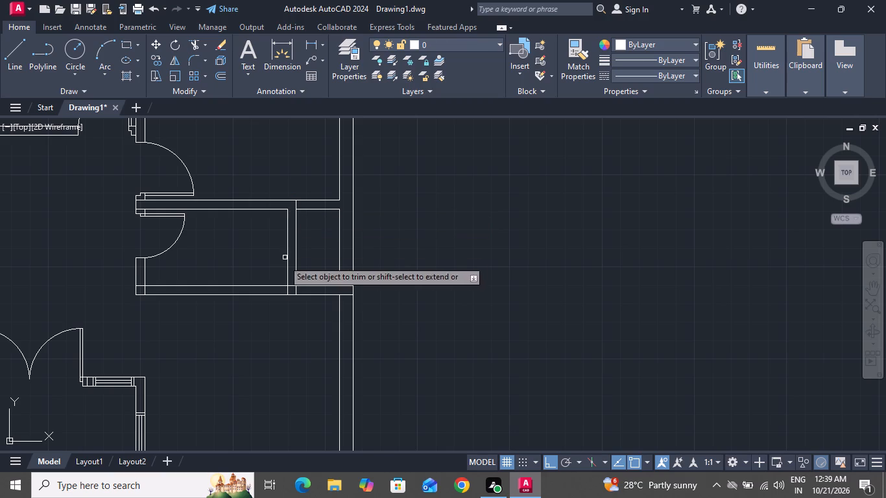
pyautogui.click(286, 291)
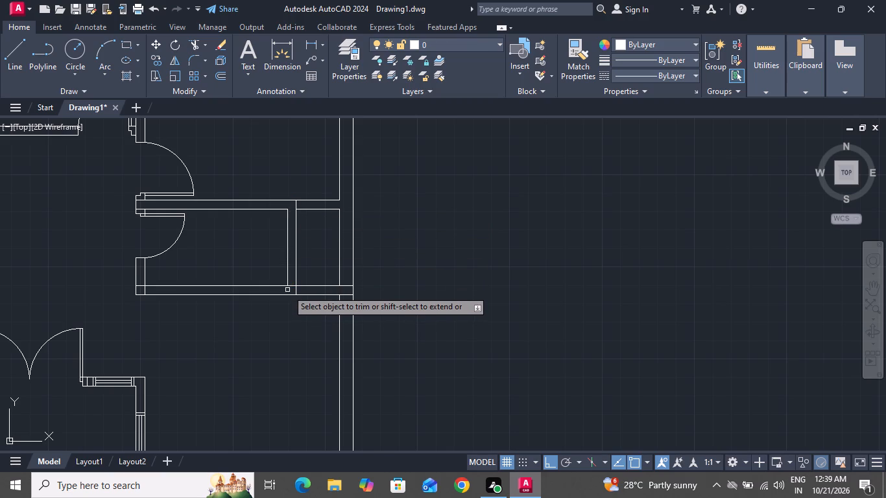
pyautogui.click(290, 287)
pyautogui.rightClick(290, 287)
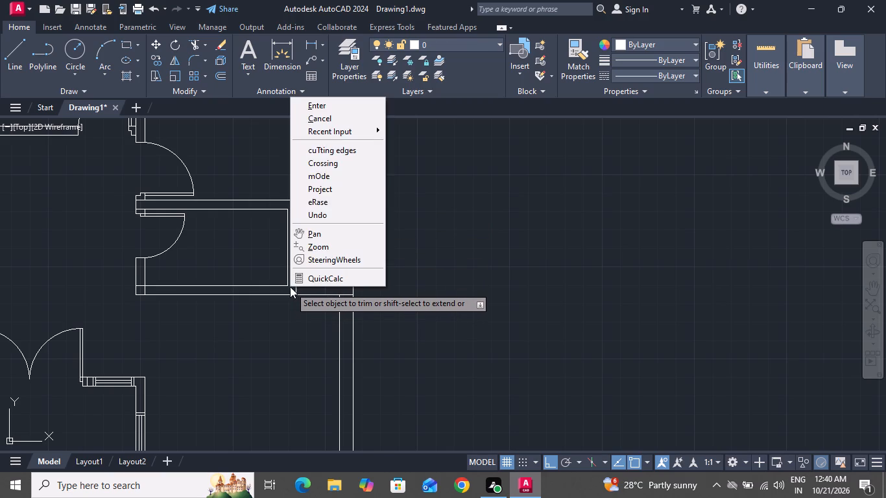
pyautogui.click(336, 119)
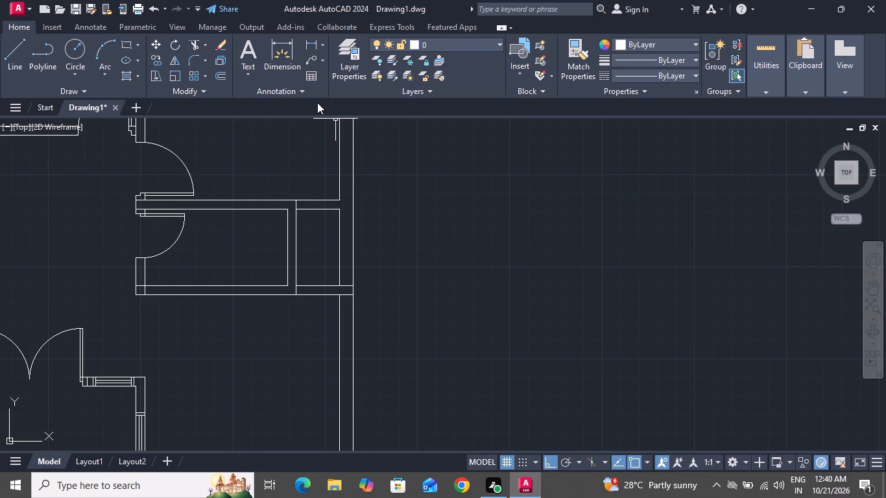
# Draw a 6" vertical line closing the upper partition's end along the inner face of the outer wall.
pyautogui.click(14, 43)
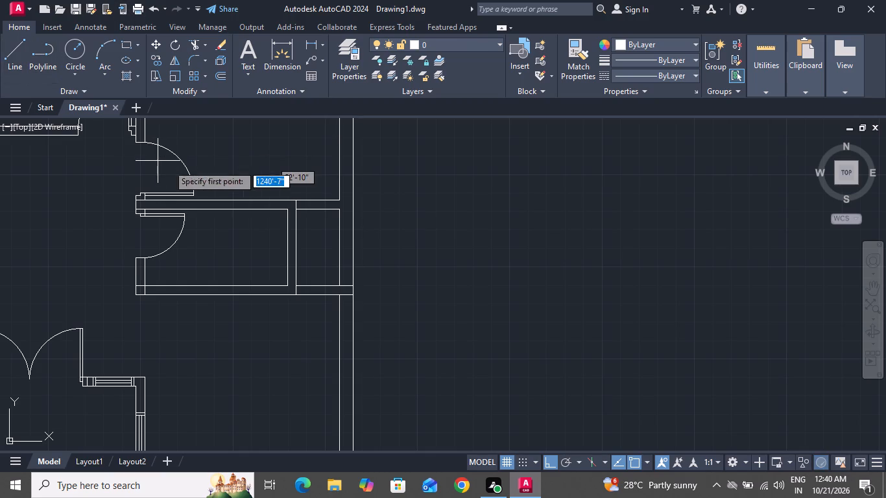
pyautogui.keyDown('ctrl'); pyautogui.scroll(3, 367, 200); pyautogui.keyUp('ctrl')
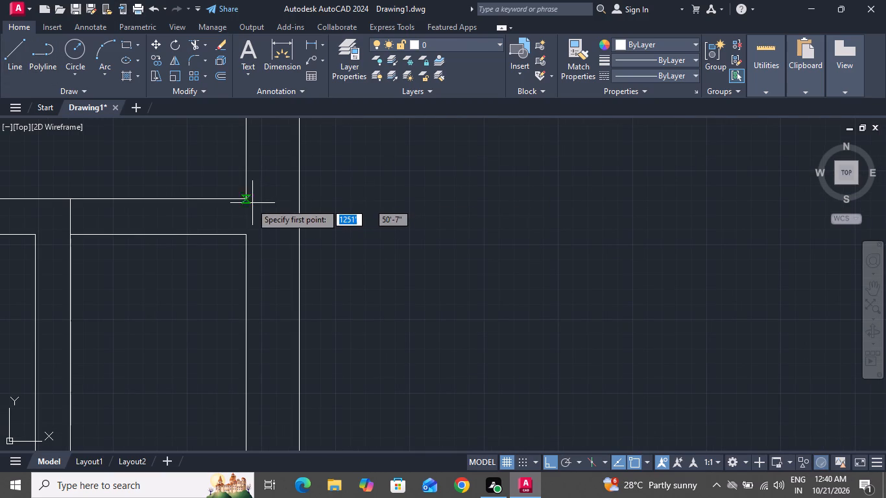
pyautogui.moveTo(245, 198); pyautogui.dragTo(241, 237)
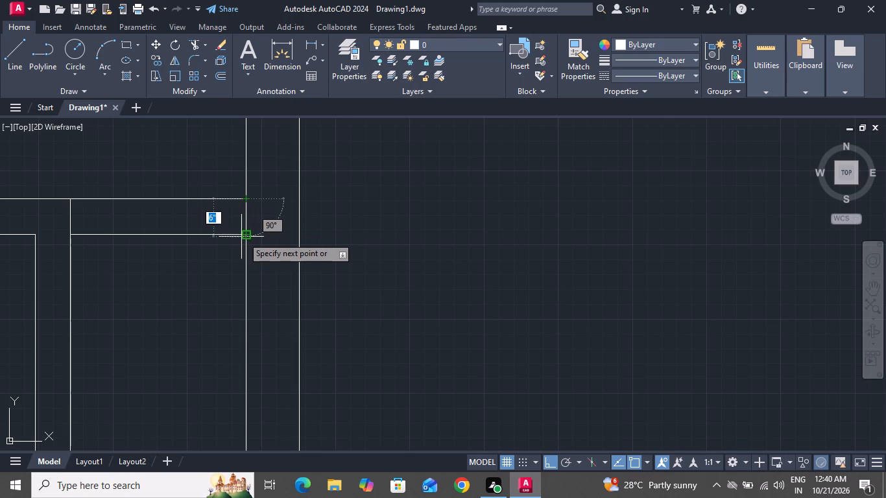
pyautogui.click(246, 236)
pyautogui.rightClick(246, 236)
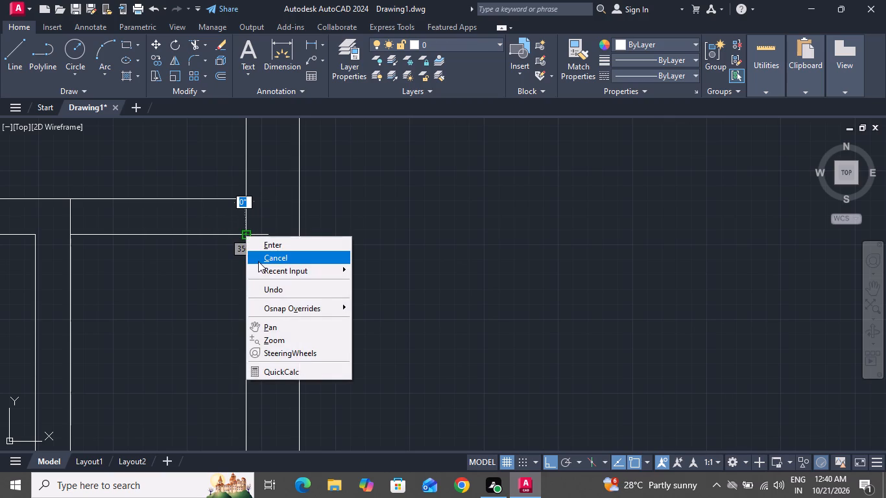
pyautogui.click(258, 261)
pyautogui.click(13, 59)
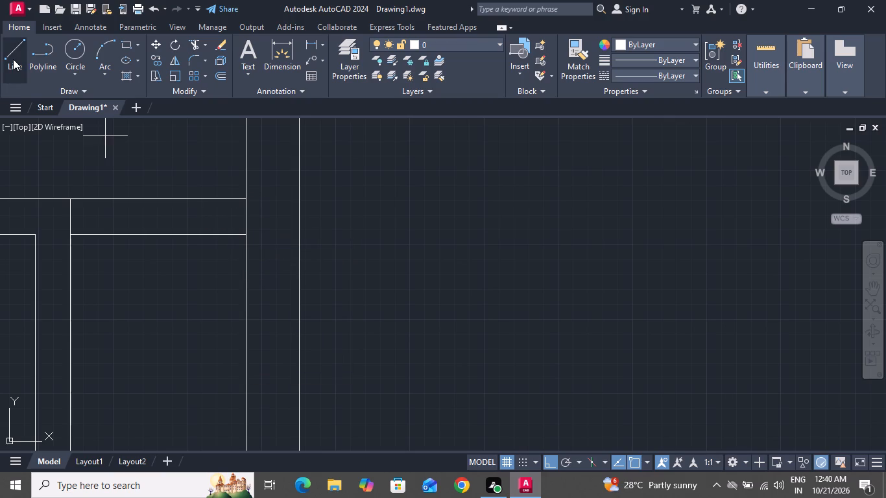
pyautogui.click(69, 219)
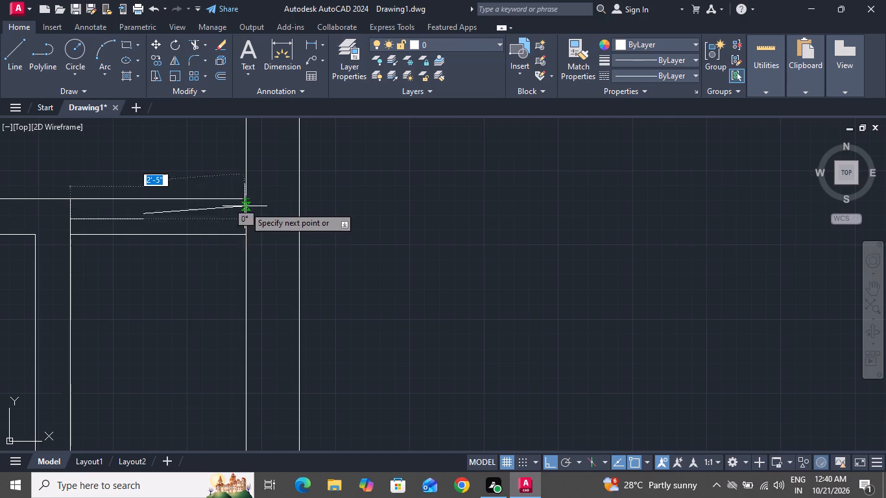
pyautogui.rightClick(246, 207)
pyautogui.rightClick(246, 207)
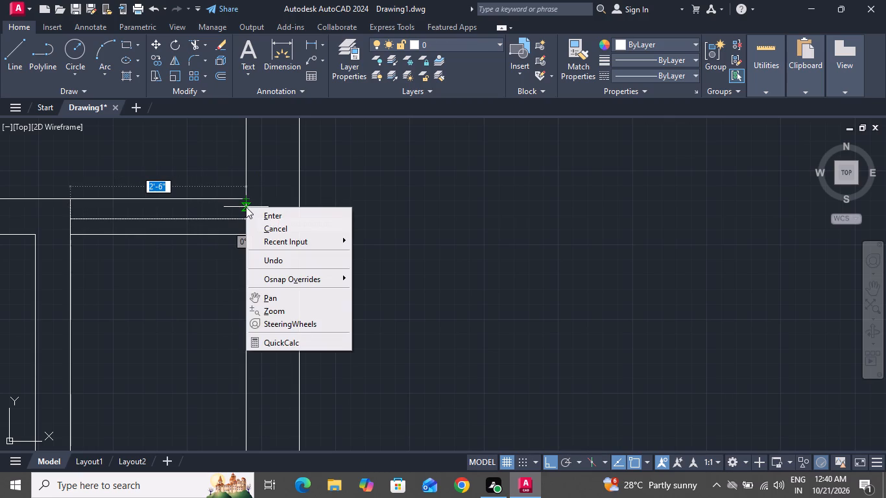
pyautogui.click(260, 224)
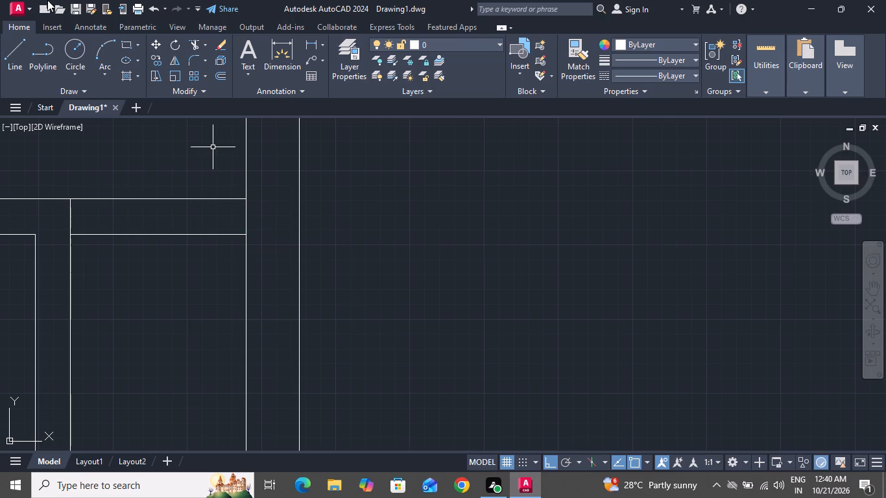
# Draw a 2'-6" horizontal line midway through the upper partition's thickness, from the new vertical partition to the outer wall's inner face.
pyautogui.click(15, 55)
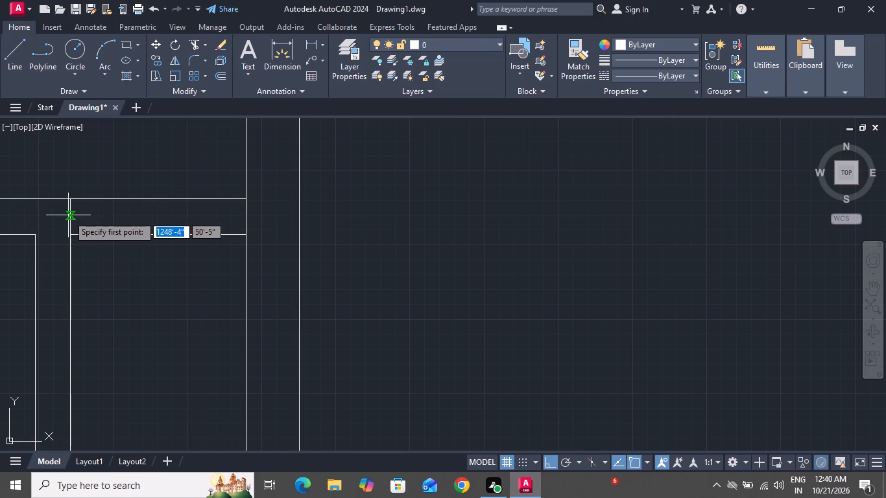
pyautogui.click(68, 215)
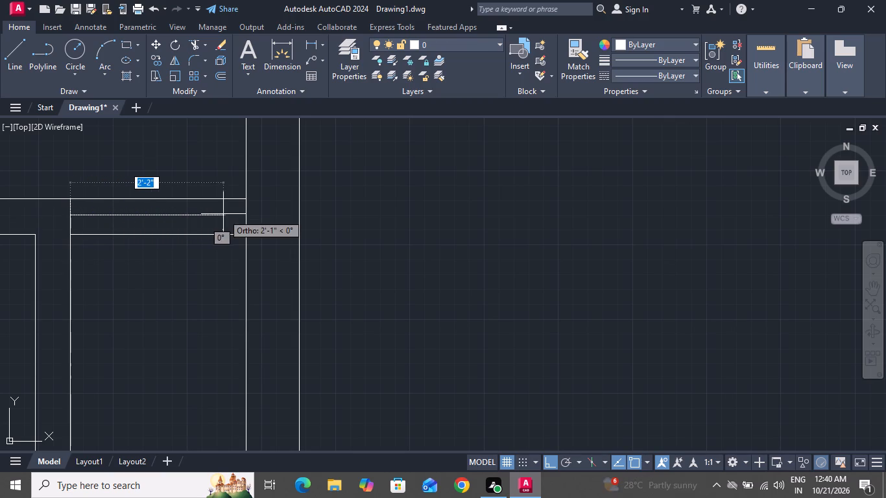
pyautogui.click(248, 216)
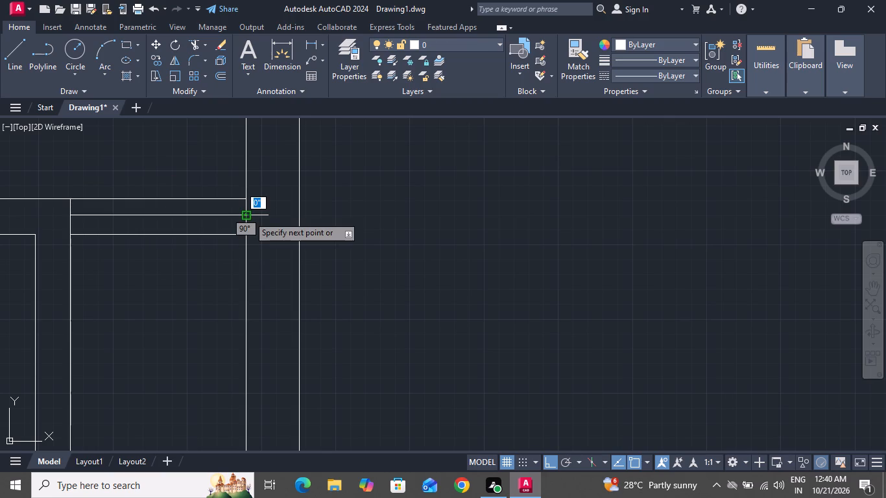
pyautogui.rightClick(248, 216)
pyautogui.click(248, 229)
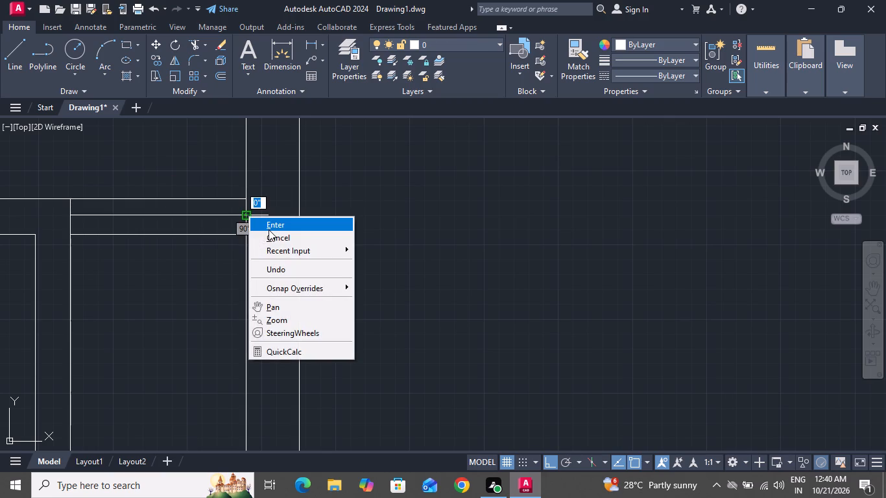
pyautogui.click(269, 230)
# Draw a diagonal line across the narrow shaft beside the outer wall, from its upper-left inner corner to its lower-right inner corner.
pyautogui.keyDown('ctrl'); pyautogui.scroll(-1, 269, 230); pyautogui.keyUp('ctrl')
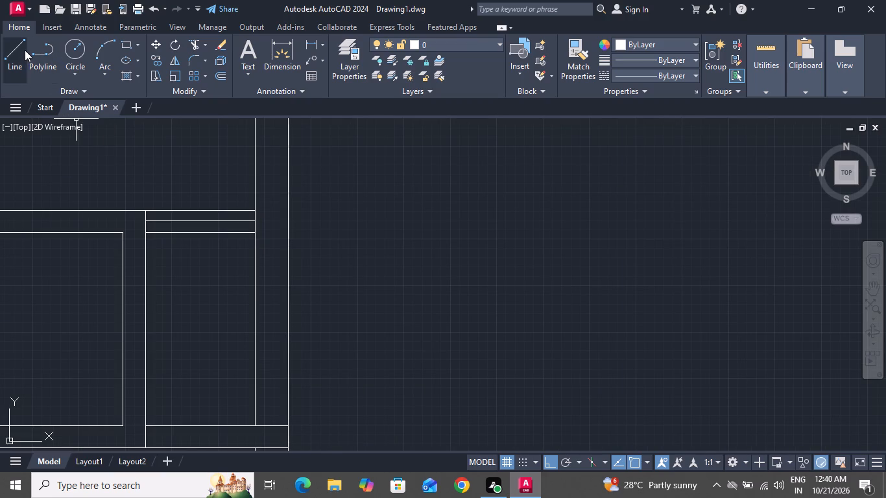
pyautogui.moveTo(20, 50); pyautogui.dragTo(49, 125)
pyautogui.moveTo(49, 125); pyautogui.dragTo(64, 144)
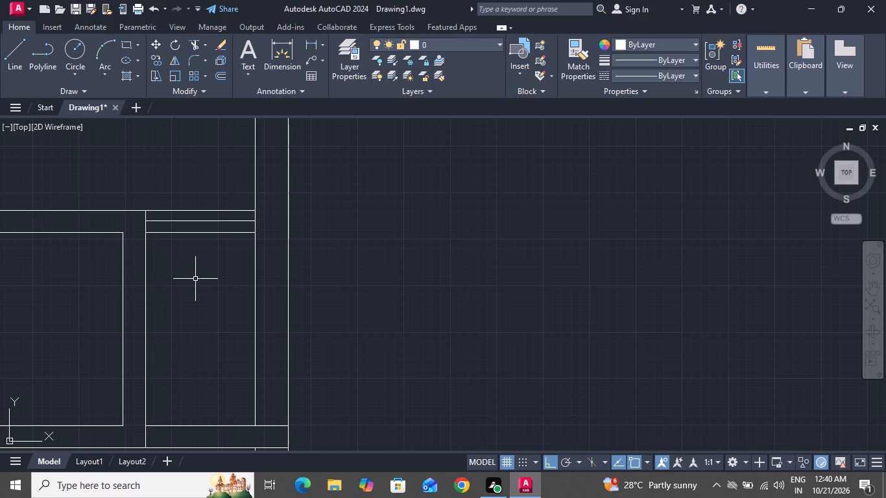
pyautogui.click(22, 67)
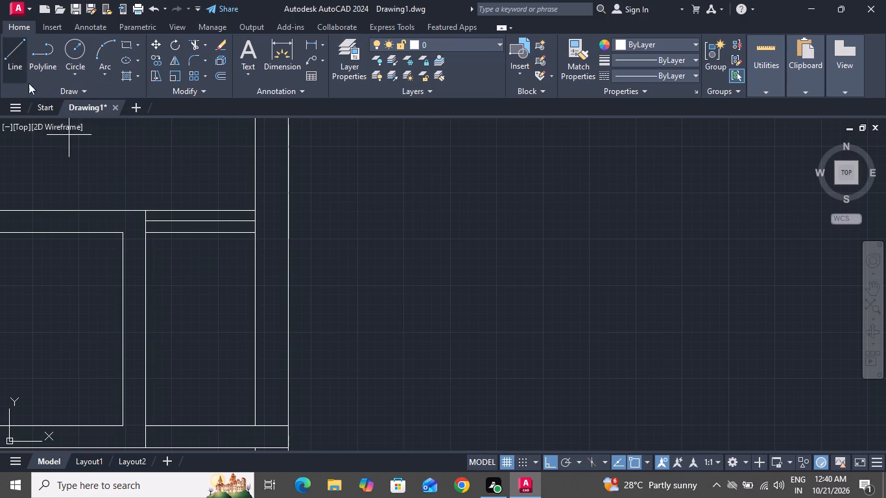
pyautogui.moveTo(146, 230); pyautogui.dragTo(187, 285)
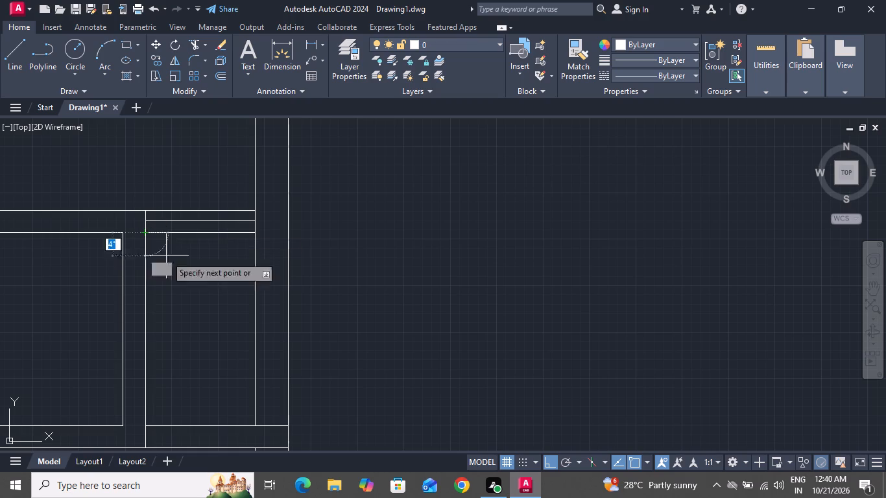
pyautogui.moveTo(187, 285); pyautogui.dragTo(202, 310)
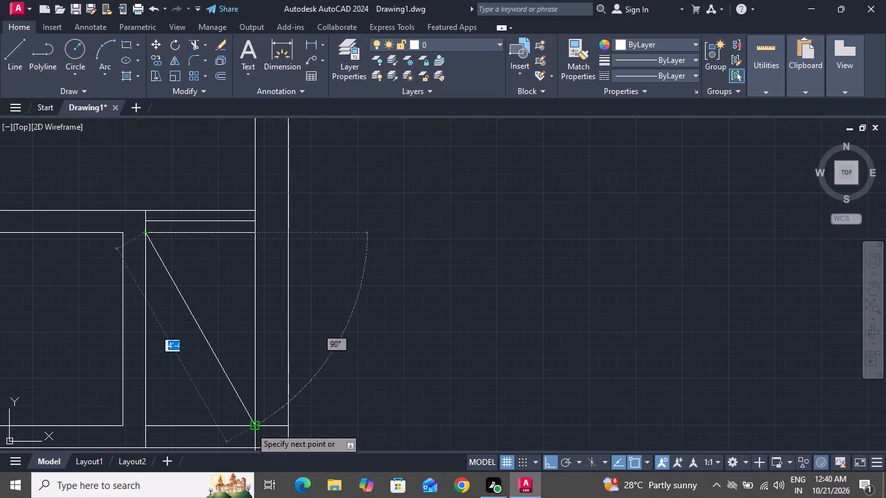
pyautogui.click(250, 427)
pyautogui.rightClick(250, 427)
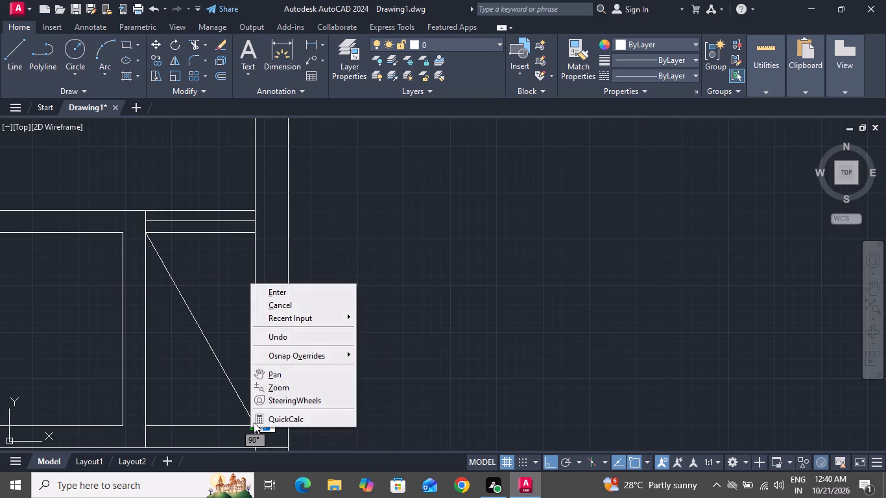
pyautogui.click(289, 311)
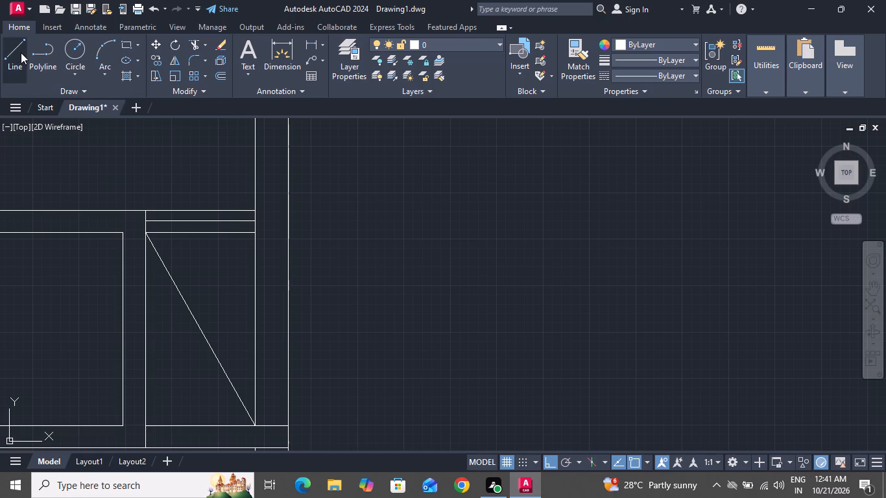
# Draw the opposite diagonal across the narrow shaft, from its upper-right inner corner to its lower-left inner corner, completing the cross.
pyautogui.click(21, 53)
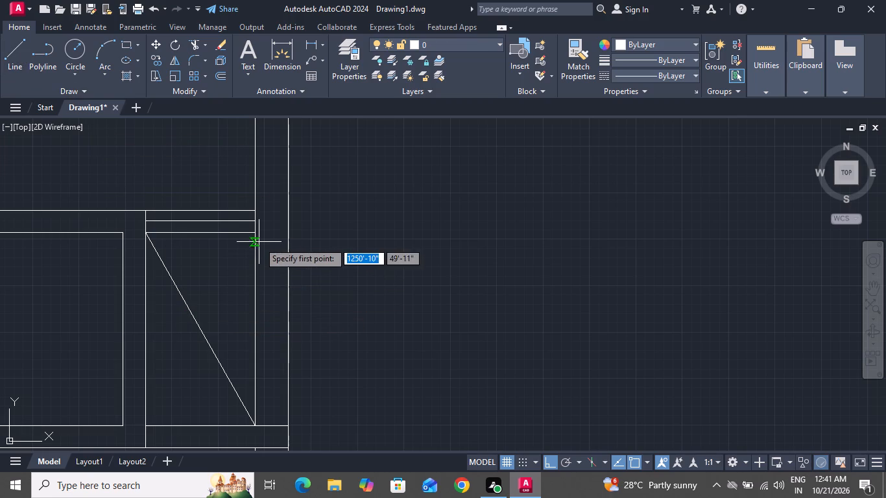
pyautogui.click(257, 236)
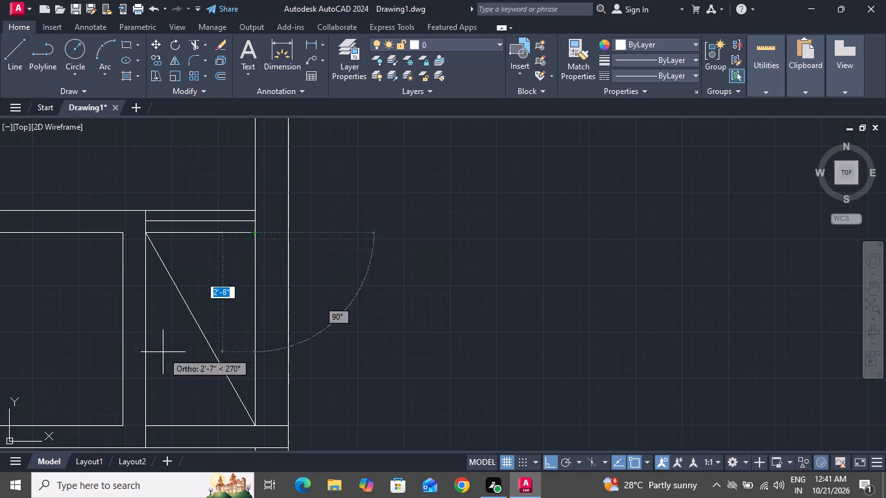
pyautogui.scroll(1, 129, 410)
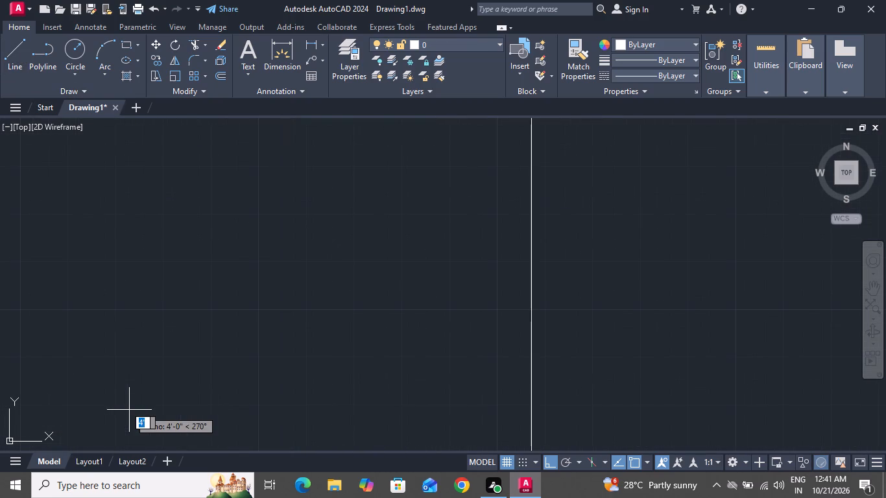
pyautogui.keyDown('ctrl'); pyautogui.scroll(-6, 129, 410); pyautogui.keyUp('ctrl')
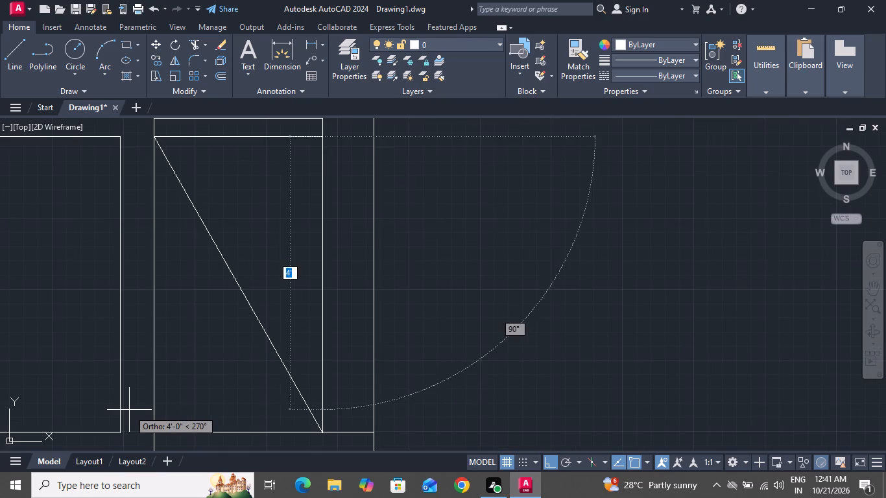
pyautogui.click(154, 433)
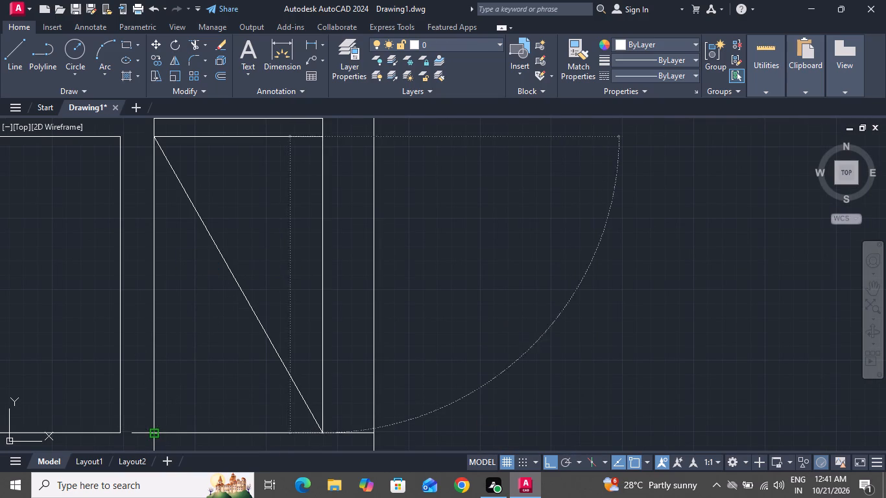
pyautogui.rightClick(154, 433)
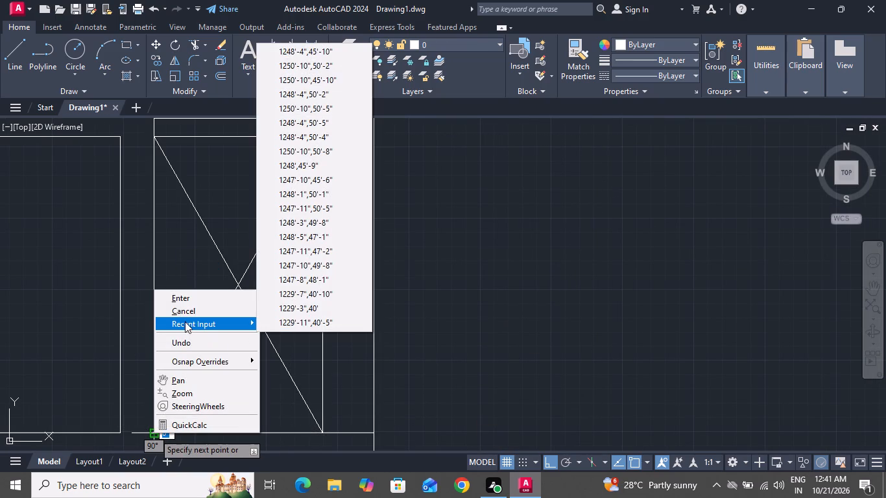
pyautogui.click(187, 316)
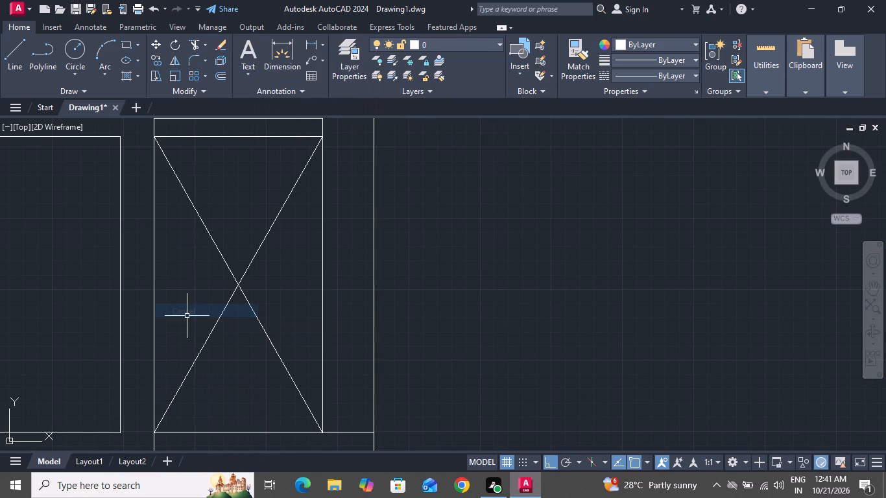
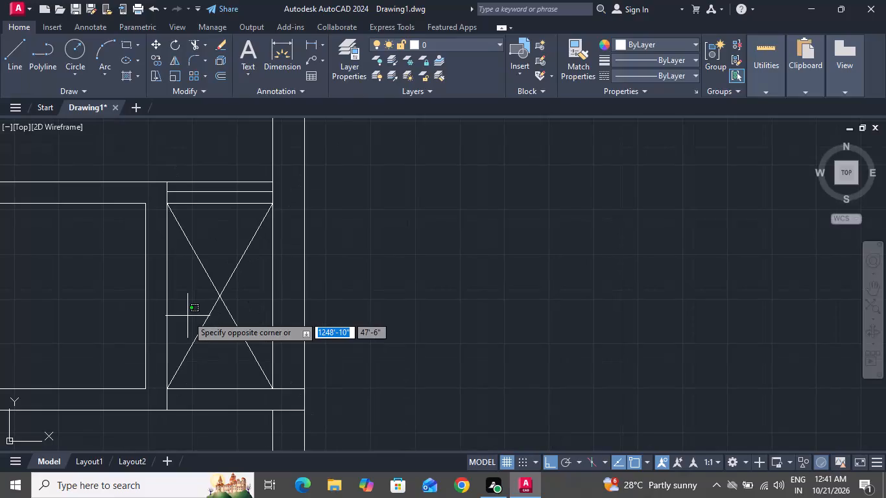
# Insert the Toilet - Imperial block from the architectural tool palette in the empty area outside the plan's outer wall.
pyautogui.keyDown('ctrl'); pyautogui.scroll(-1, 187, 316); pyautogui.keyUp('ctrl')
pyautogui.keyDown('ctrl'); pyautogui.scroll(1, 187, 316); pyautogui.keyUp('ctrl')
pyautogui.keyDown('ctrl'); pyautogui.scroll(-2, 187, 316); pyautogui.keyUp('ctrl')
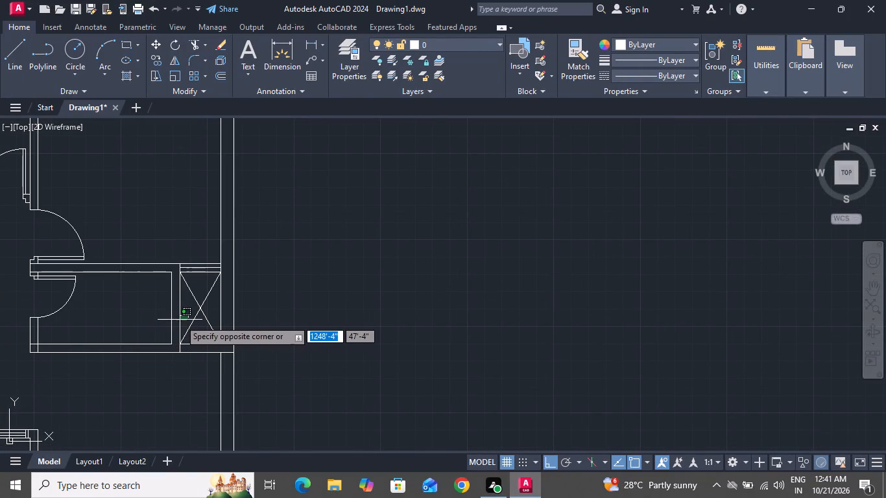
pyautogui.click(182, 319)
pyautogui.write('tp')
pyautogui.press('space')
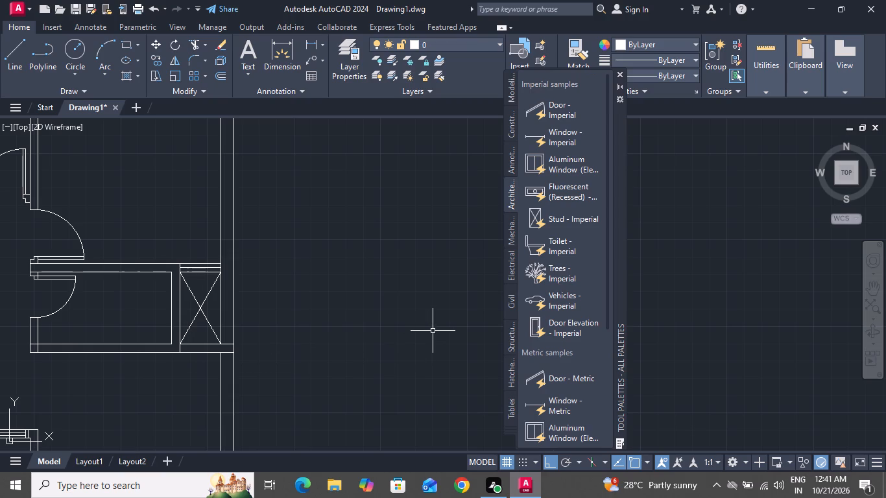
pyautogui.click(558, 254)
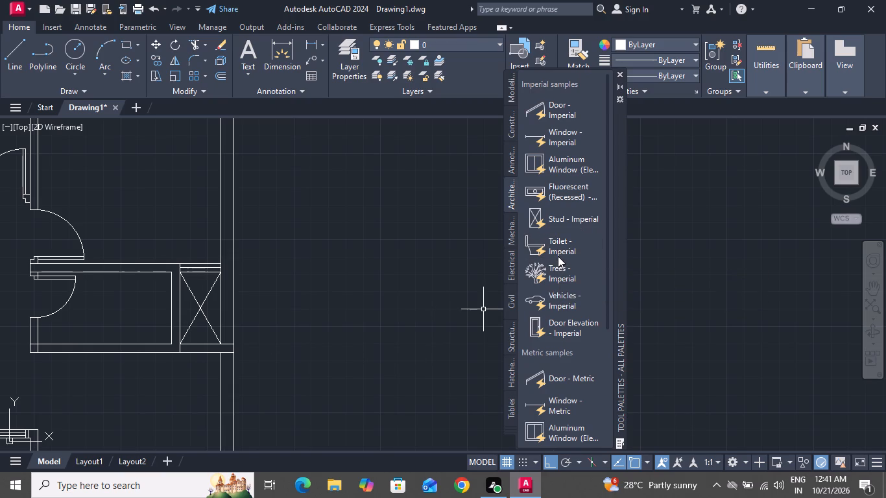
pyautogui.click(558, 256)
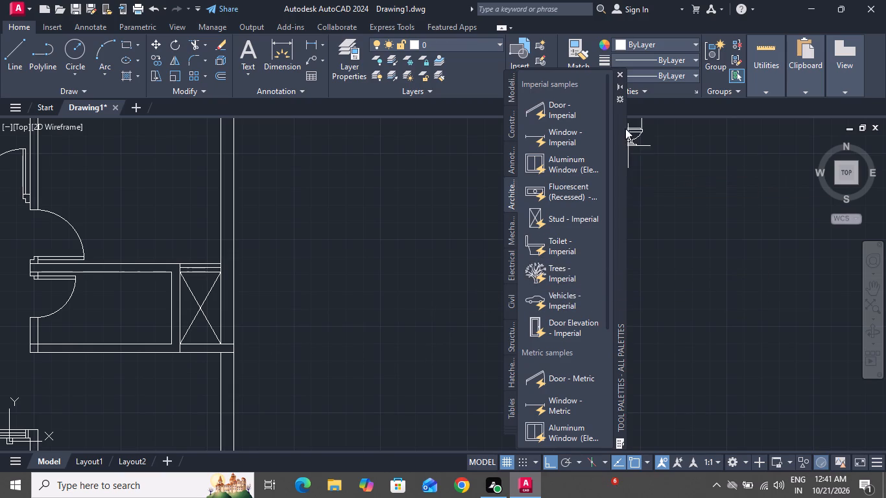
pyautogui.click(401, 238)
pyautogui.click(618, 75)
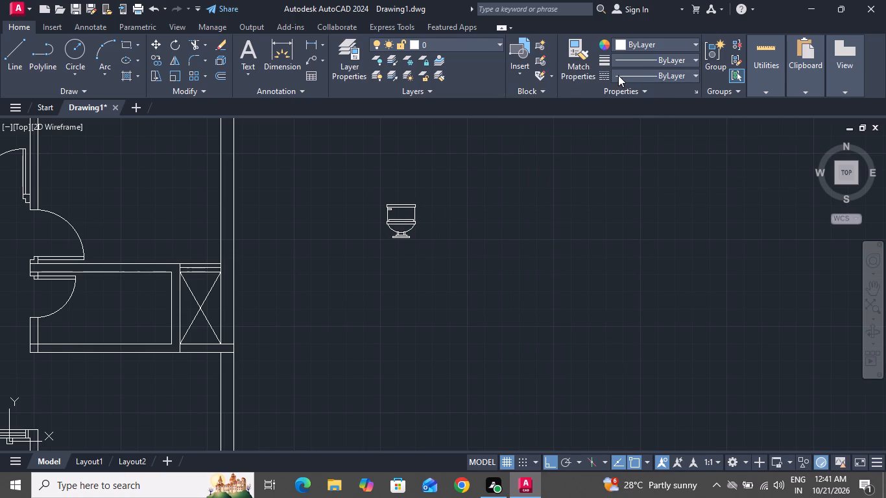
# Switch the toilet block's view to Round (Plan).
pyautogui.click(392, 224)
pyautogui.click(379, 245)
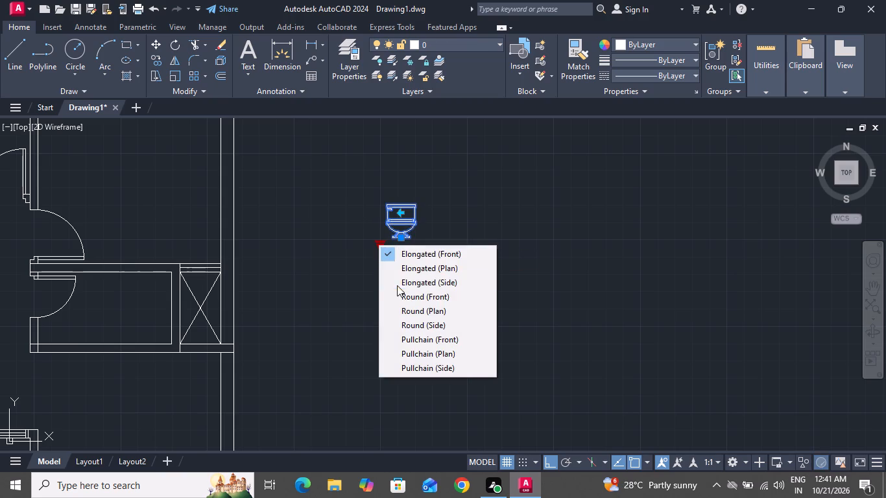
pyautogui.click(400, 307)
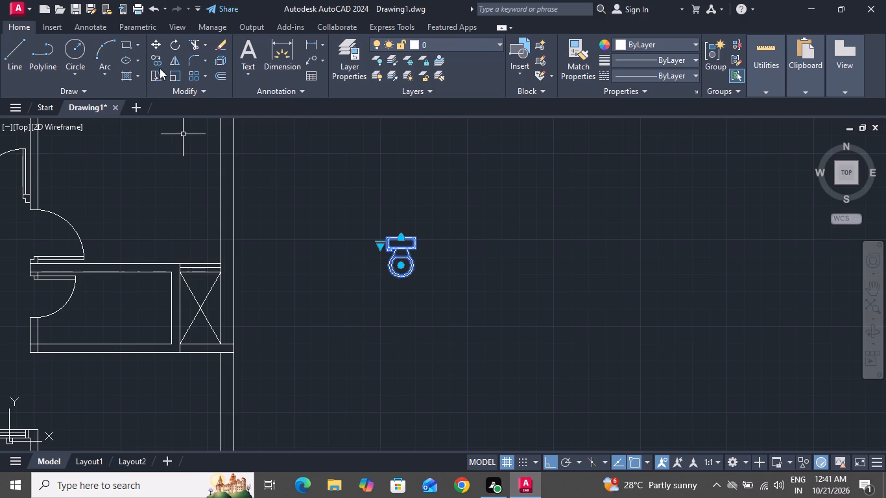
# Rotate the toilet half a turn about its tank's upper-left corner, with the bowl pointing up the plan.
pyautogui.click(173, 40)
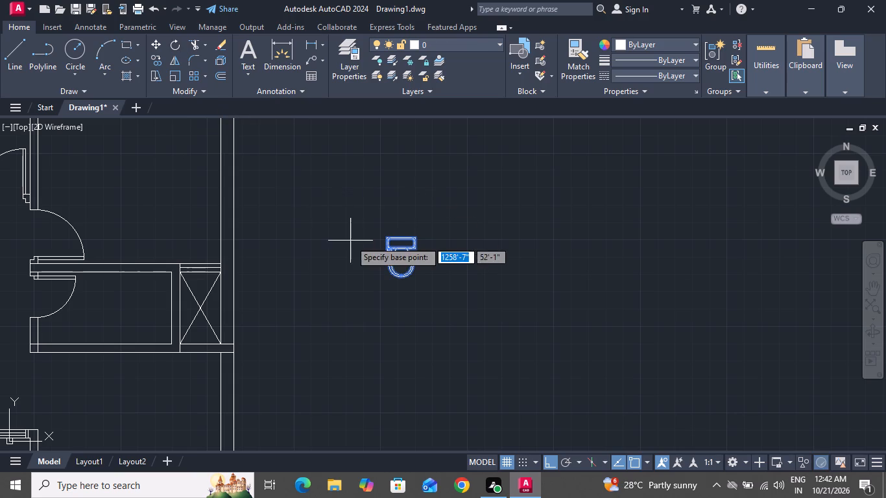
pyautogui.click(388, 239)
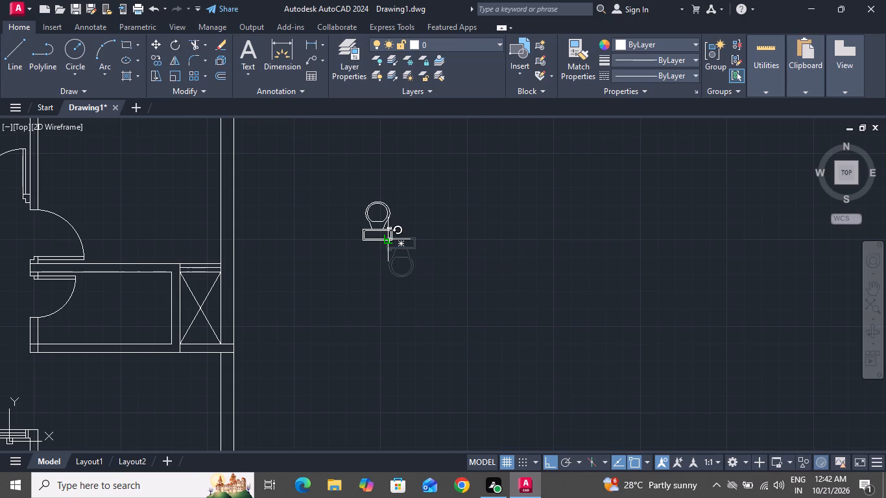
pyautogui.click(388, 239)
# Turn off Ortho mode and move the toilet by its tank's back edge into the small room beside the cross-marked shaft, at the lower wall.
pyautogui.moveTo(405, 198); pyautogui.dragTo(341, 255)
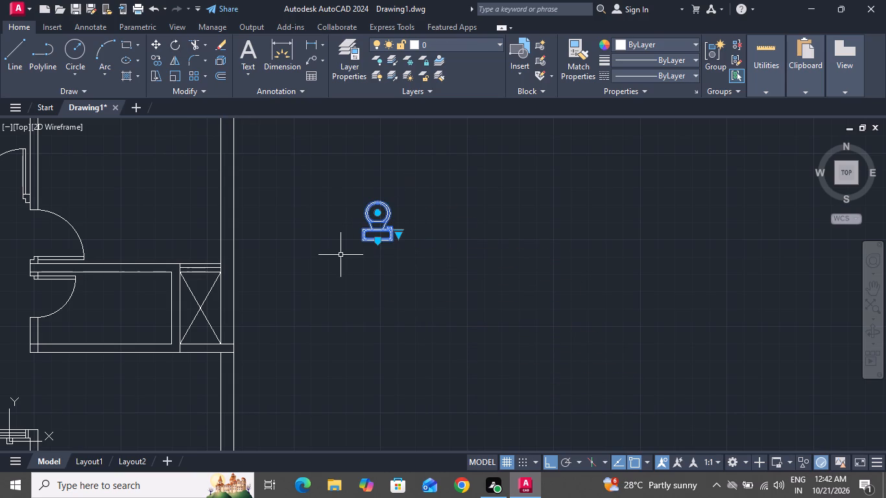
pyautogui.click(341, 255)
pyautogui.click(341, 255)
pyautogui.click(153, 48)
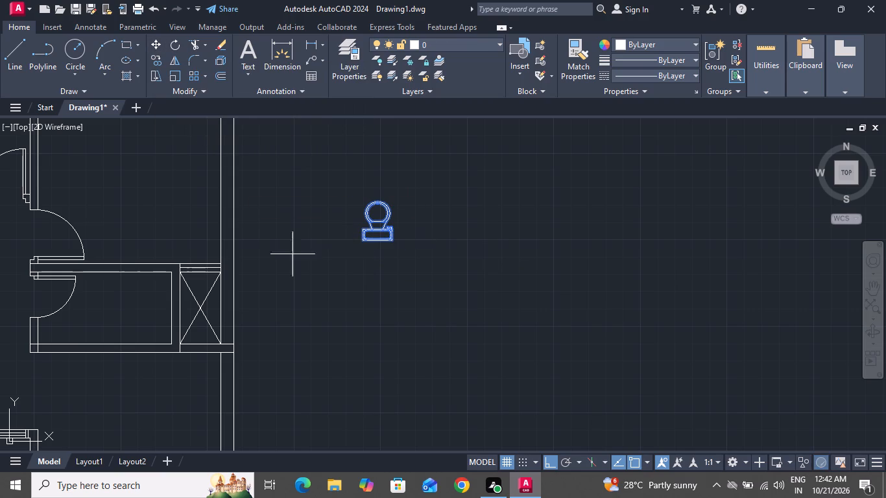
pyautogui.click(380, 244)
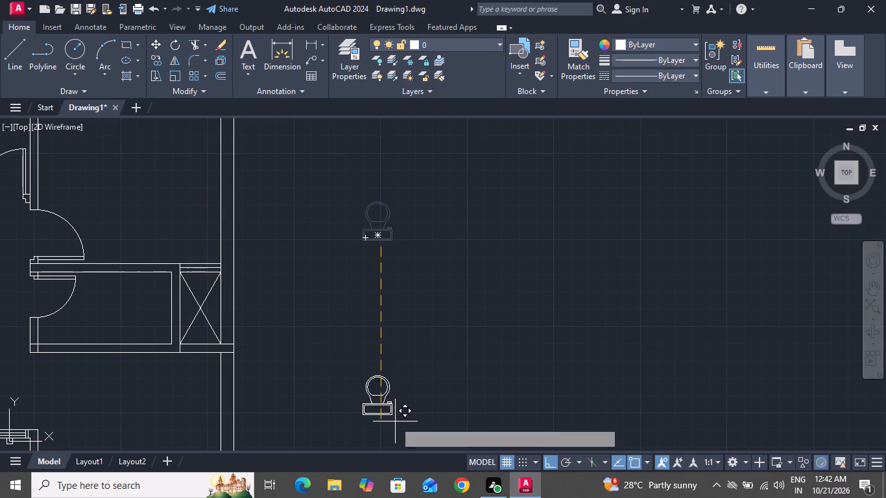
pyautogui.click(555, 466)
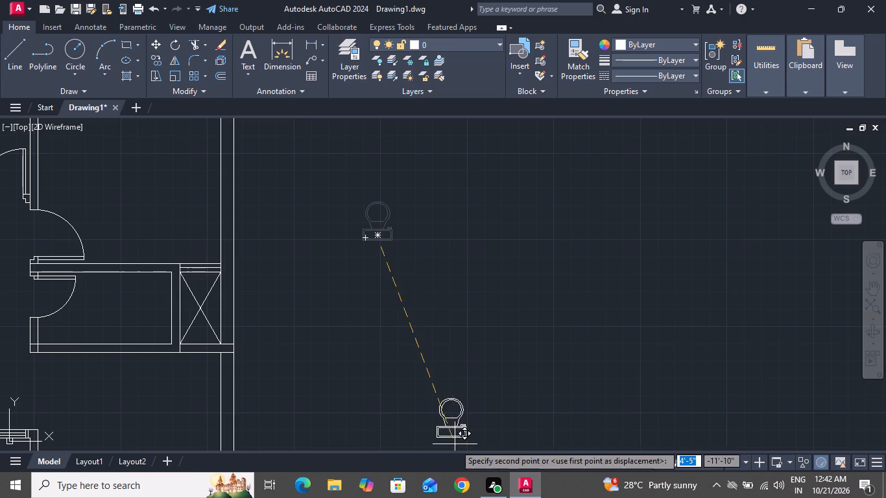
pyautogui.click(126, 350)
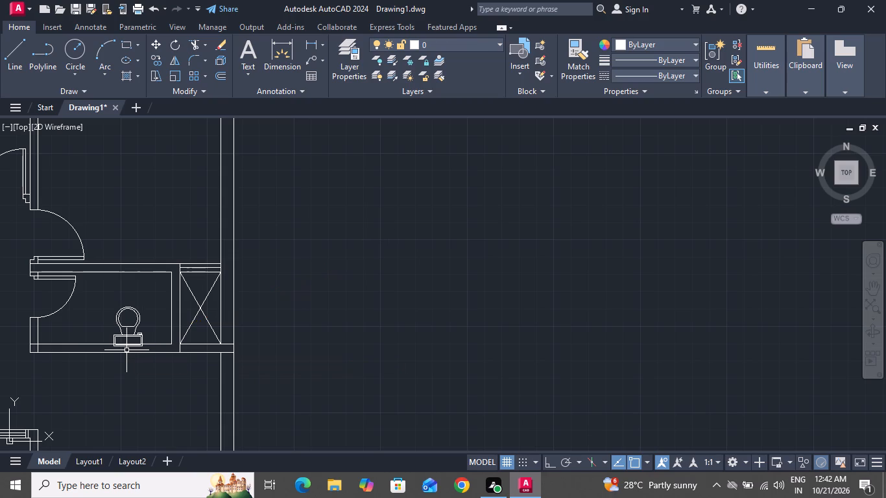
# Move the toilet slightly upward so the back of its tank sits against the inner face of the room's lower wall.
pyautogui.keyDown('ctrl'); pyautogui.scroll(2, 126, 350); pyautogui.keyUp('ctrl')
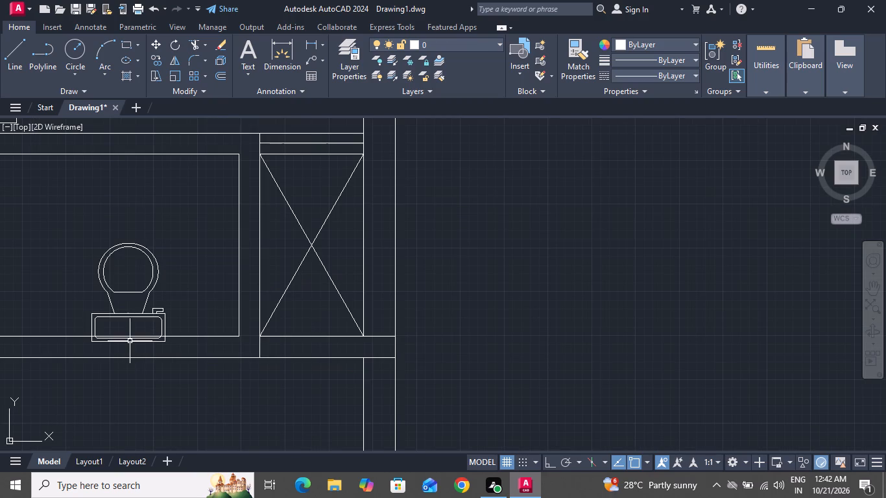
pyautogui.click(130, 341)
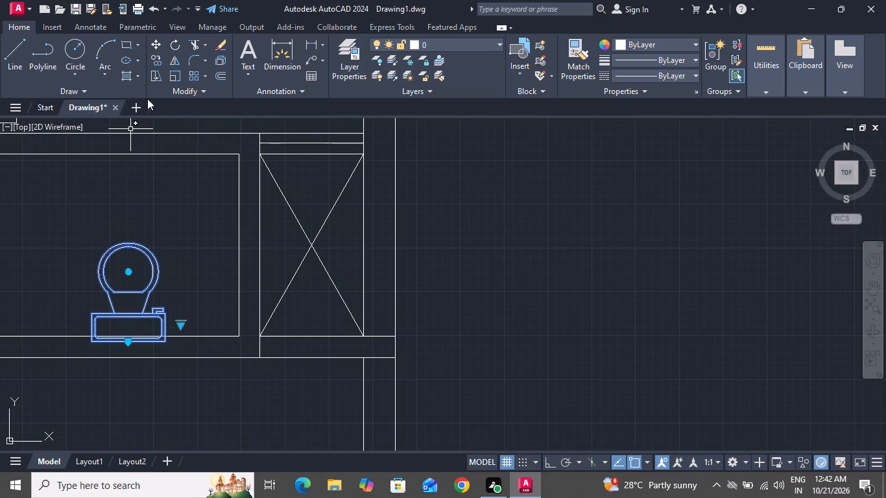
pyautogui.moveTo(154, 42); pyautogui.dragTo(156, 48)
pyautogui.moveTo(156, 48); pyautogui.dragTo(162, 72)
pyautogui.moveTo(199, 303); pyautogui.dragTo(184, 225)
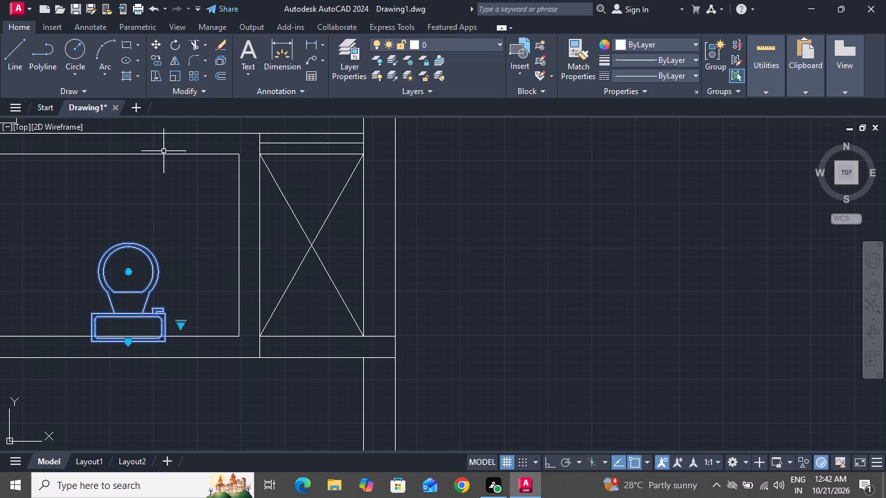
pyautogui.click(157, 47)
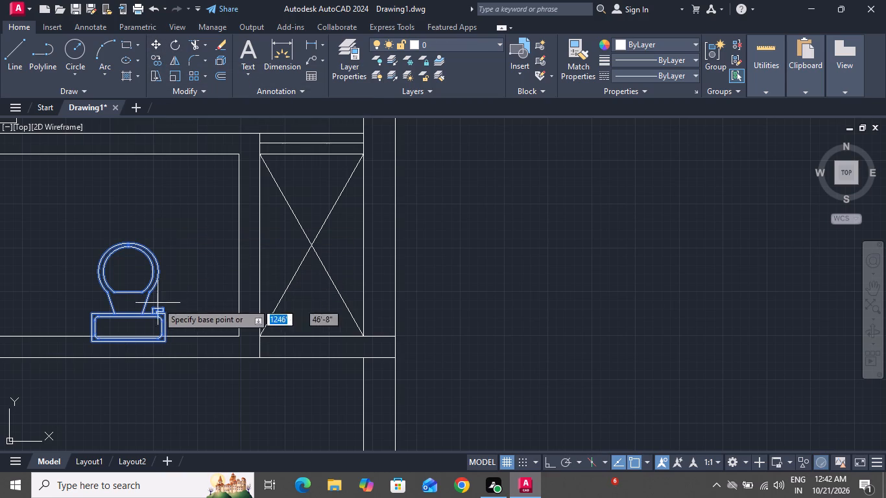
pyautogui.moveTo(128, 344); pyautogui.dragTo(126, 333)
pyautogui.click(126, 333)
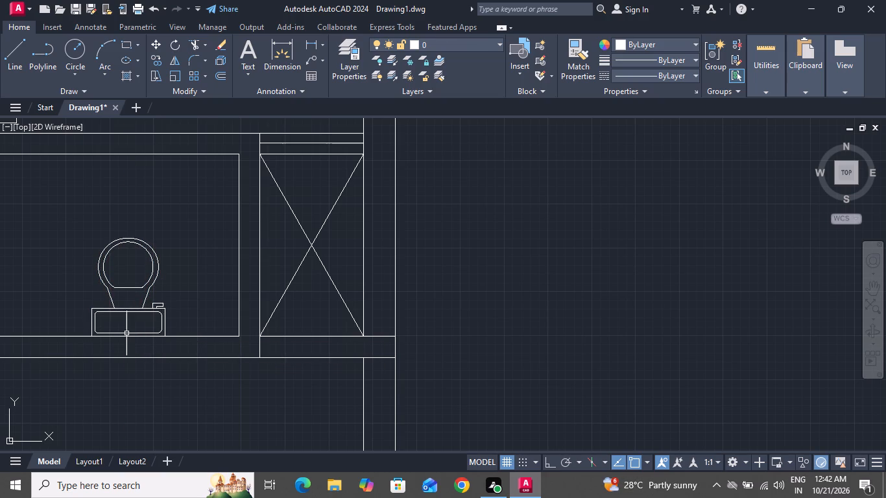
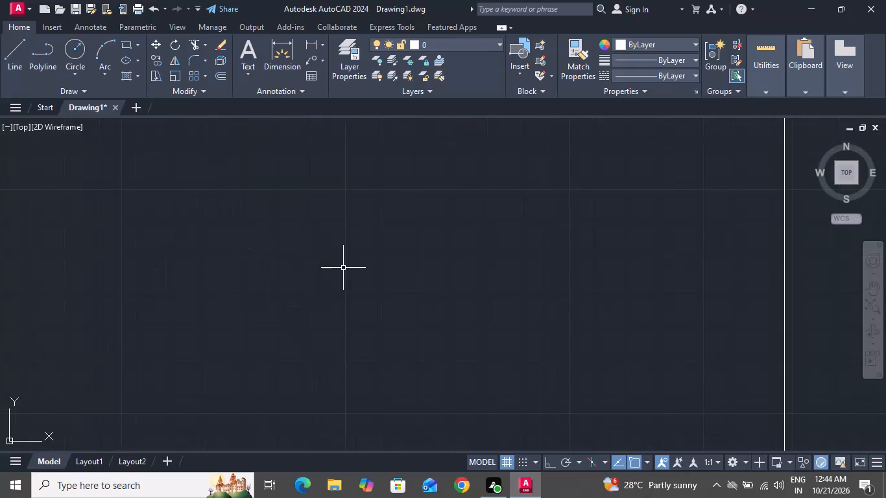
# Draw a horizontal centre-based ellipse with a short half-axis of about 4" above the toilet, near the small room's upper wall.
pyautogui.keyDown('ctrl'); pyautogui.scroll(-12, 343, 268); pyautogui.keyUp('ctrl')
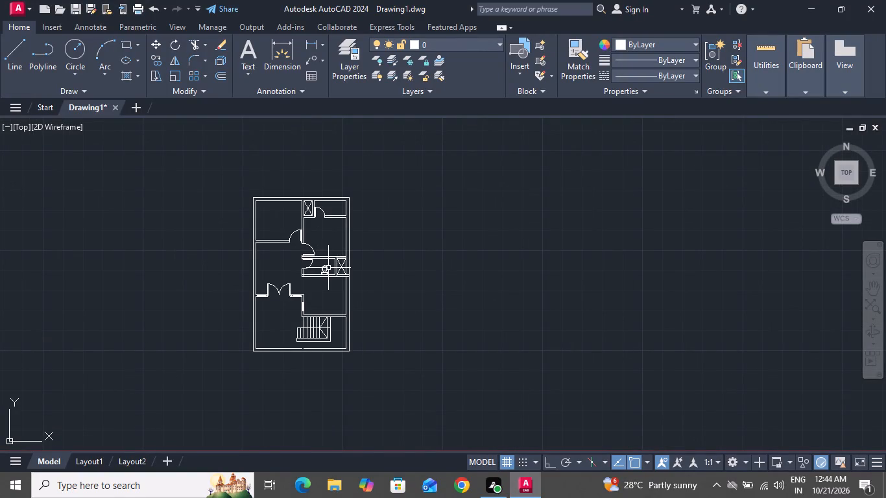
pyautogui.keyDown('ctrl'); pyautogui.scroll(9, 329, 268); pyautogui.keyUp('ctrl')
pyautogui.keyDown('ctrl'); pyautogui.scroll(-6, 329, 268); pyautogui.keyUp('ctrl')
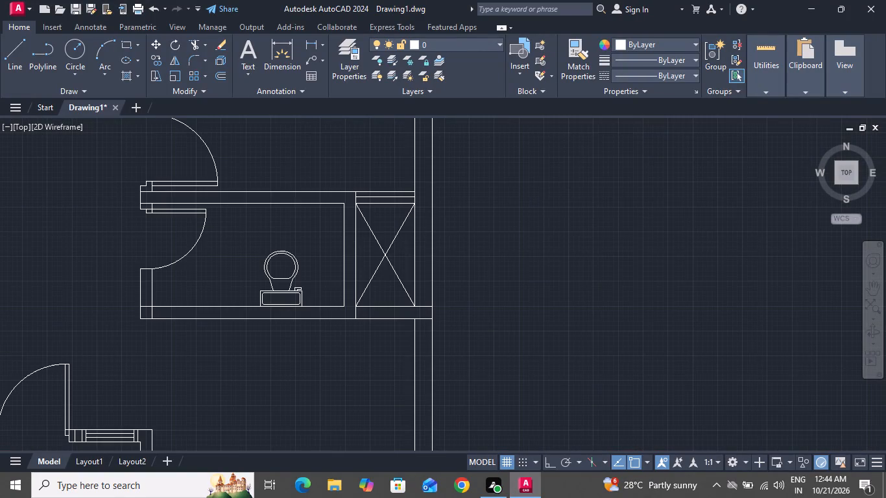
pyautogui.click(125, 58)
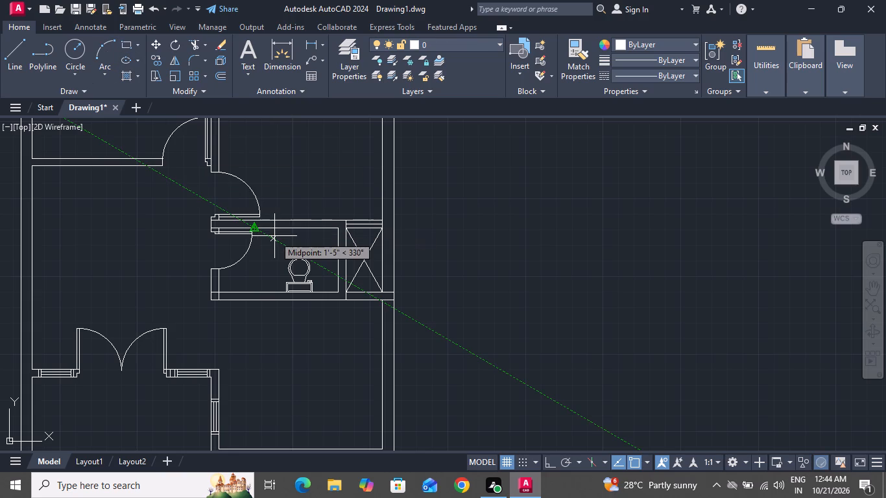
pyautogui.keyDown('ctrl'); pyautogui.scroll(1, 274, 236); pyautogui.keyUp('ctrl')
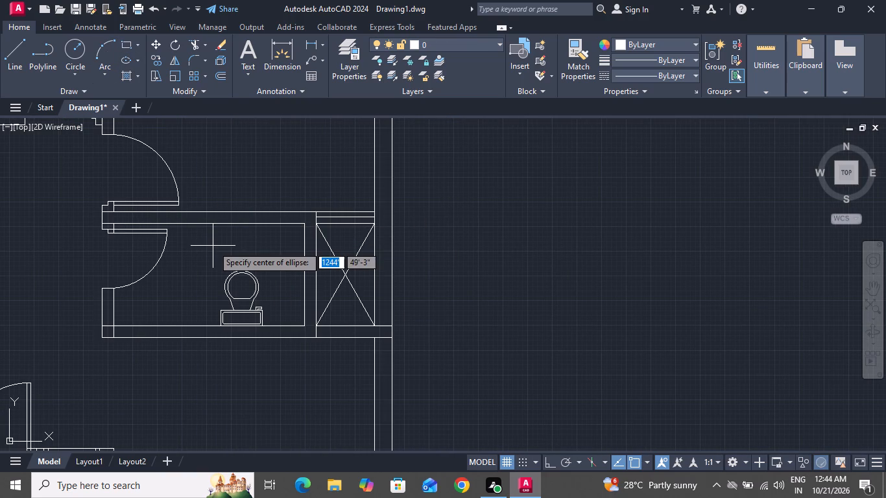
pyautogui.keyDown('ctrl'); pyautogui.scroll(3, 213, 246); pyautogui.keyUp('ctrl')
pyautogui.click(184, 246)
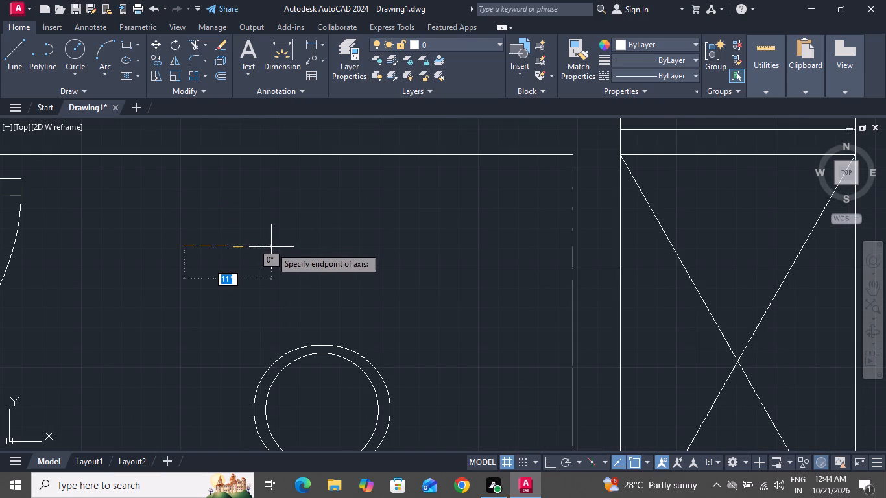
pyautogui.click(249, 248)
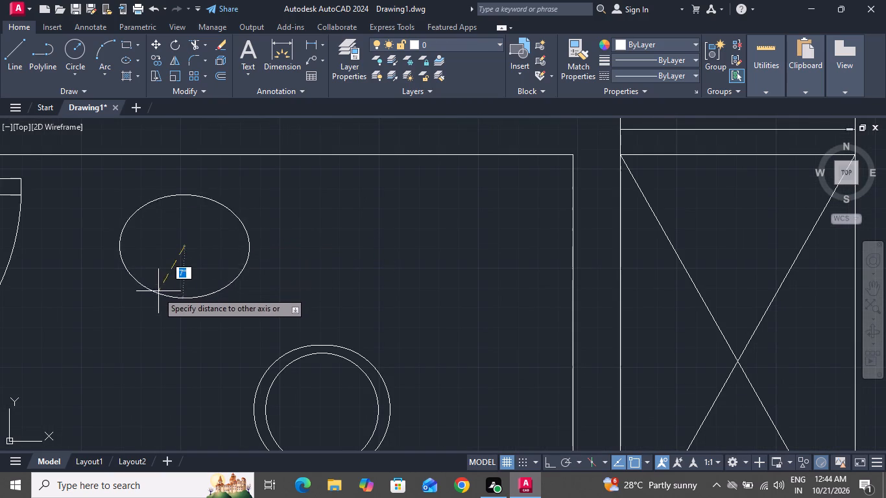
pyautogui.click(195, 218)
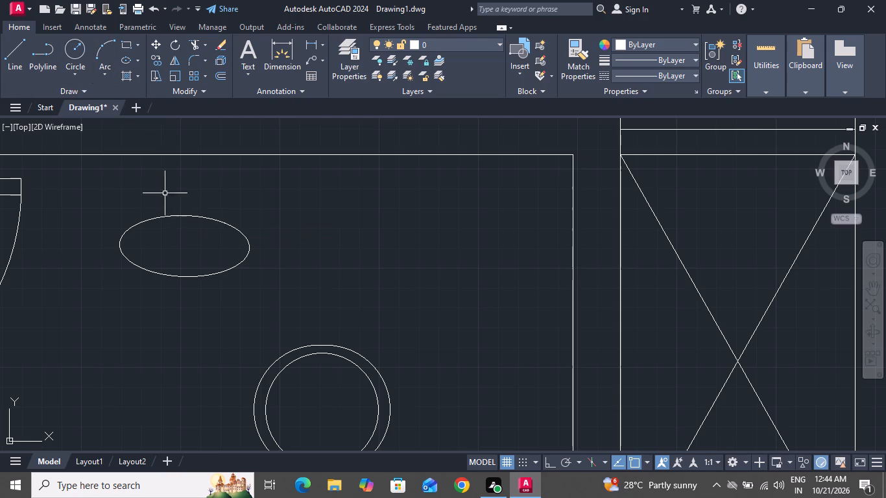
# Draw a small drain circle at the centre of the washbasin ellipse.
pyautogui.click(84, 56)
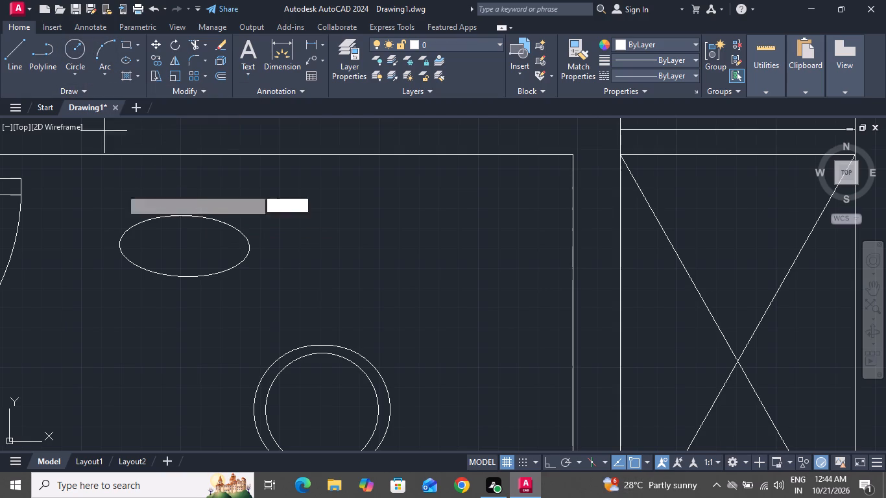
pyautogui.click(182, 249)
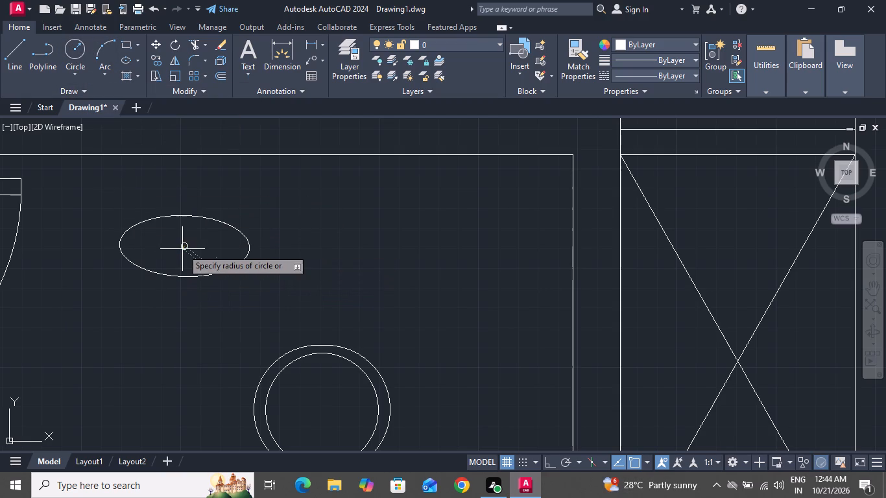
pyautogui.click(183, 253)
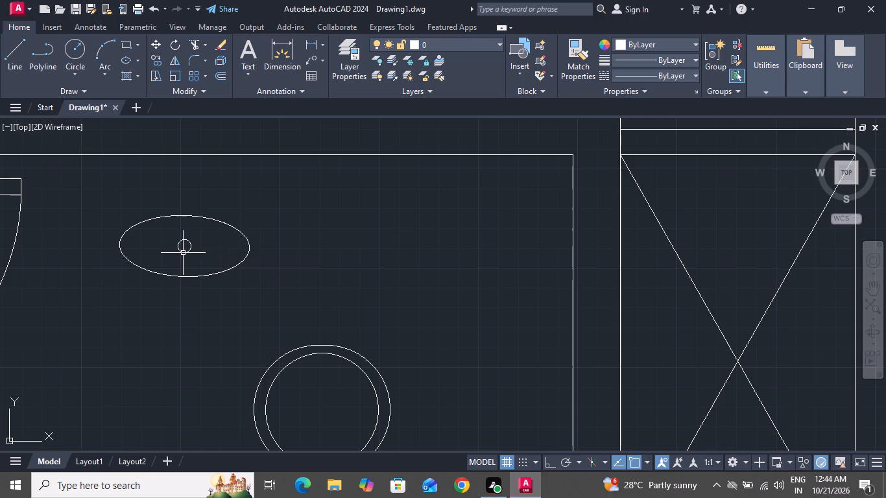
pyautogui.click(183, 253)
pyautogui.click(128, 289)
pyautogui.tripleClick(128, 289)
pyautogui.doubleClick(128, 289)
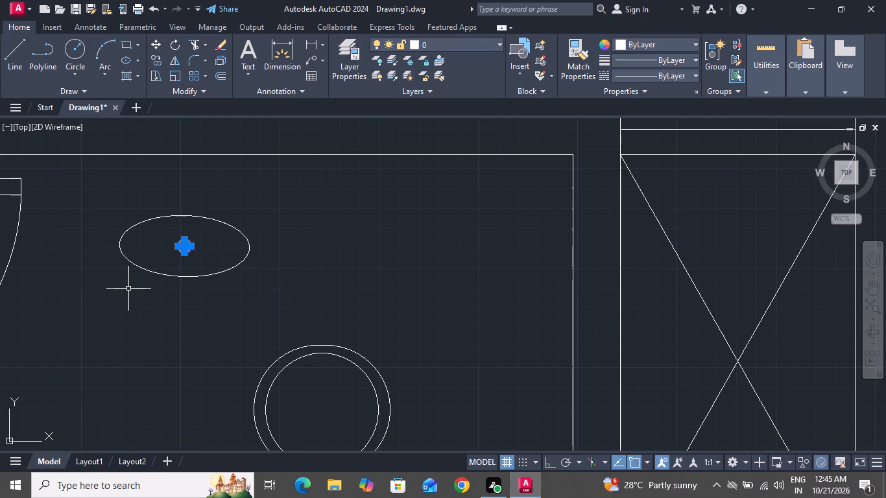
pyautogui.click(128, 289)
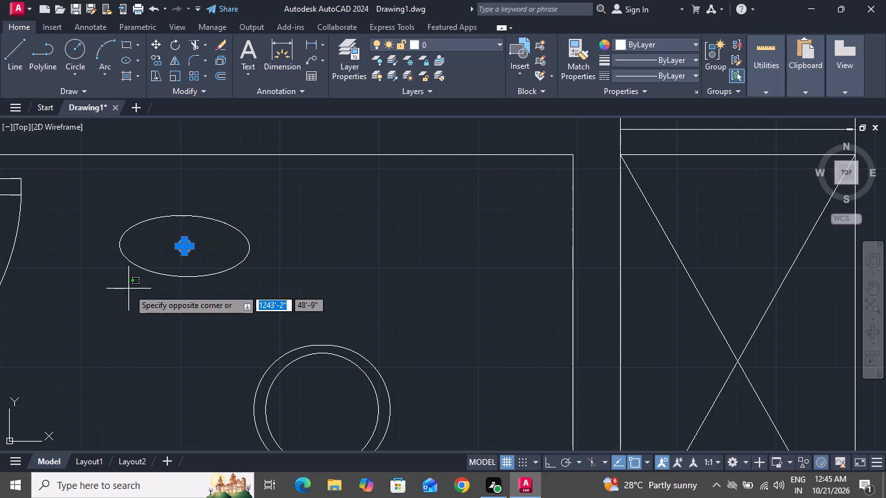
pyautogui.press('Escape')
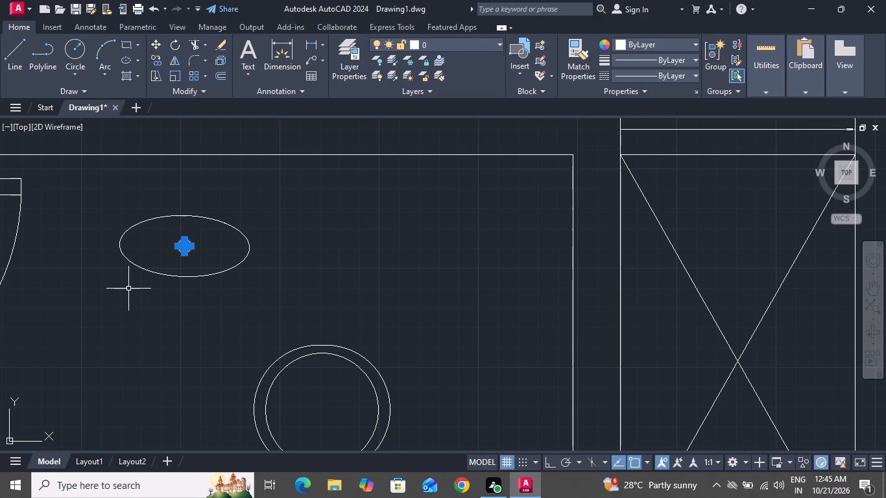
pyautogui.press('Escape')
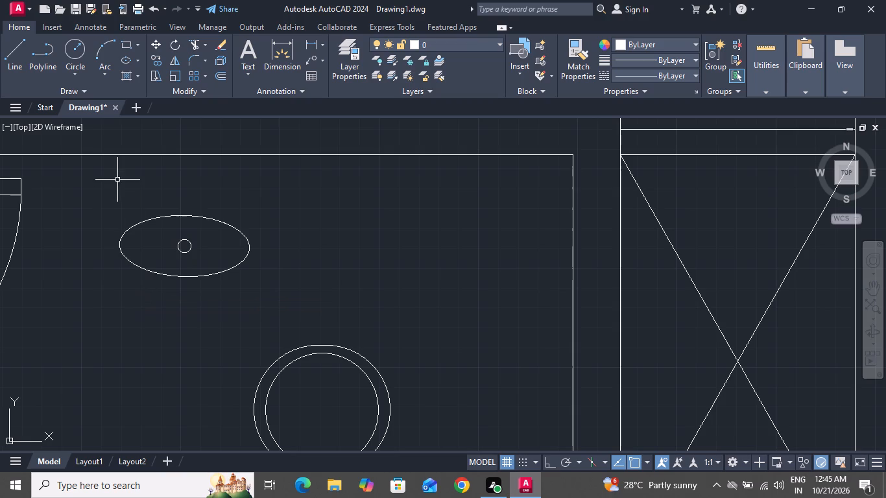
# Offset the washbasin ellipse 1" outward to form the basin's rim.
pyautogui.write('o 1')
pyautogui.hotkey('shift', '"')
pyautogui.press('Return')
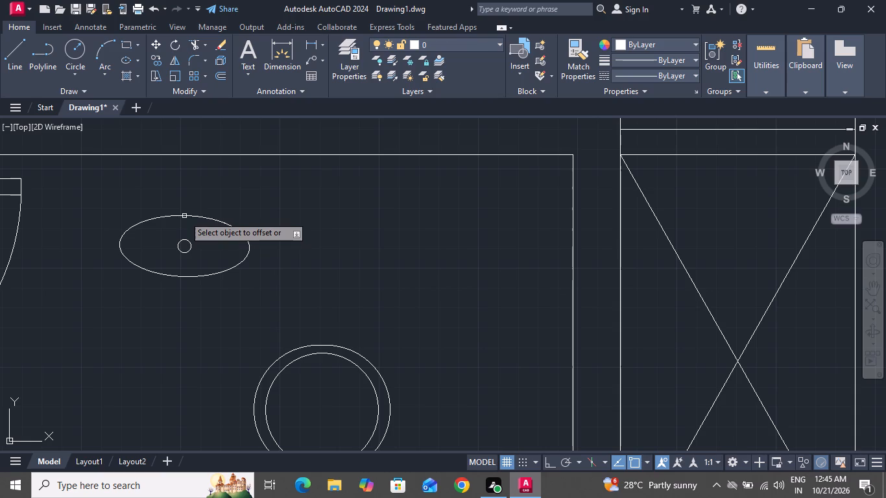
pyautogui.click(184, 216)
pyautogui.doubleClick(184, 216)
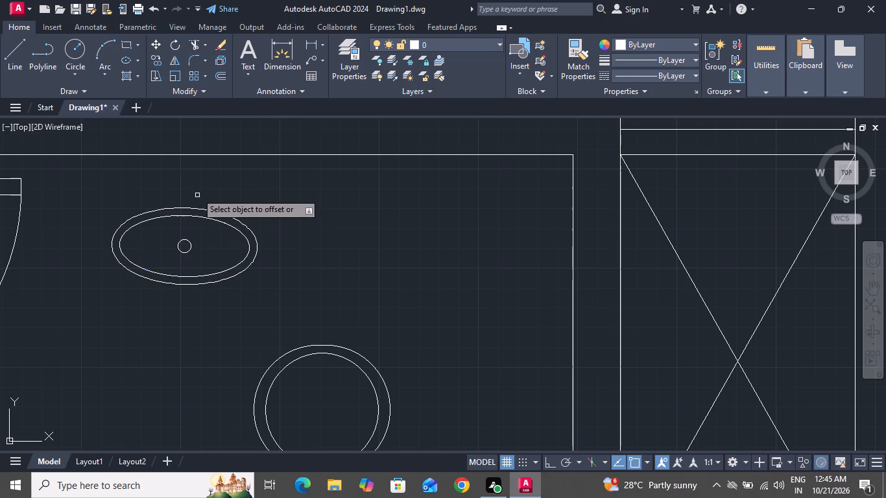
pyautogui.rightClick(193, 187)
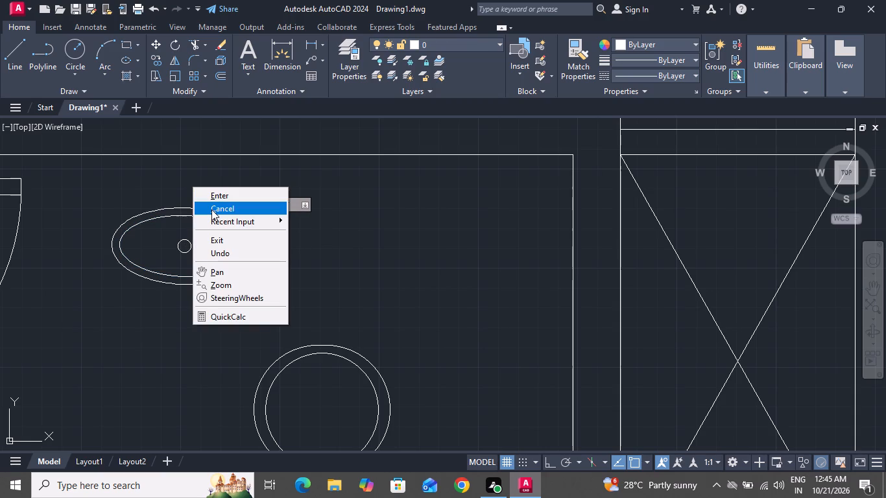
pyautogui.click(211, 209)
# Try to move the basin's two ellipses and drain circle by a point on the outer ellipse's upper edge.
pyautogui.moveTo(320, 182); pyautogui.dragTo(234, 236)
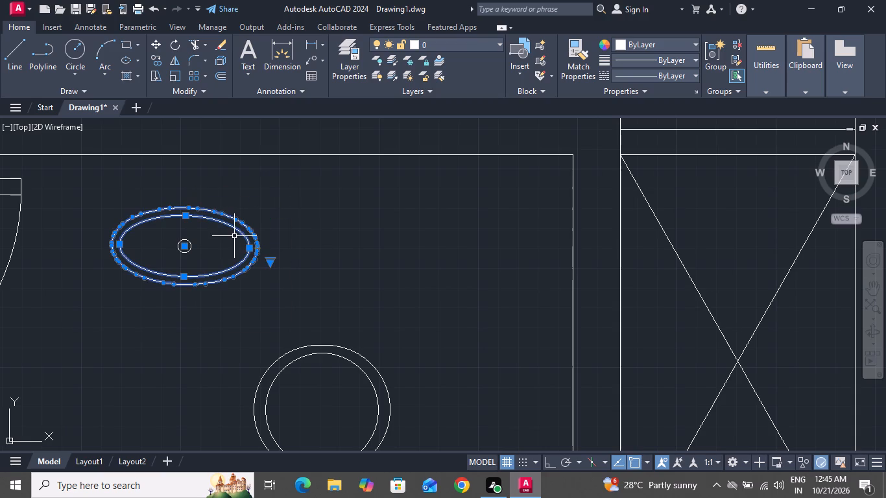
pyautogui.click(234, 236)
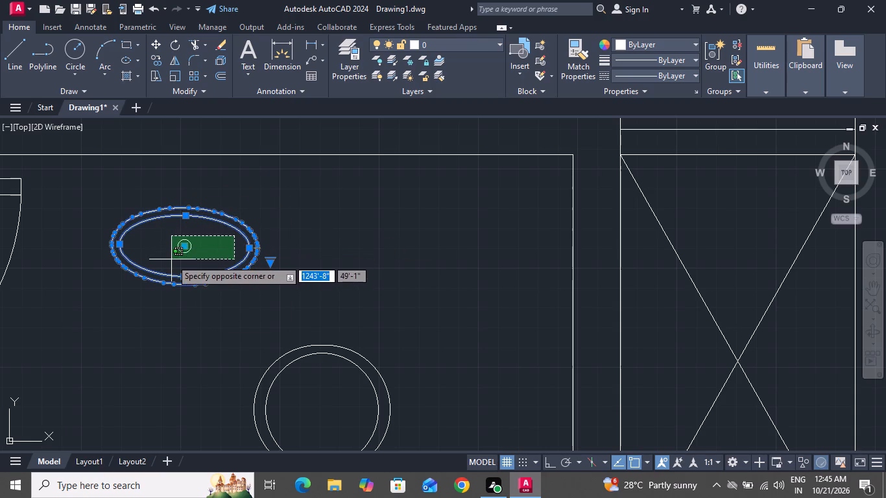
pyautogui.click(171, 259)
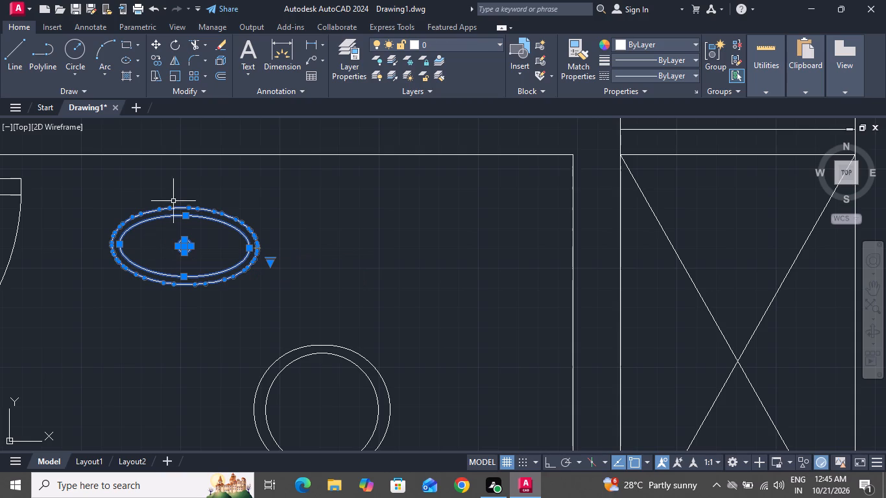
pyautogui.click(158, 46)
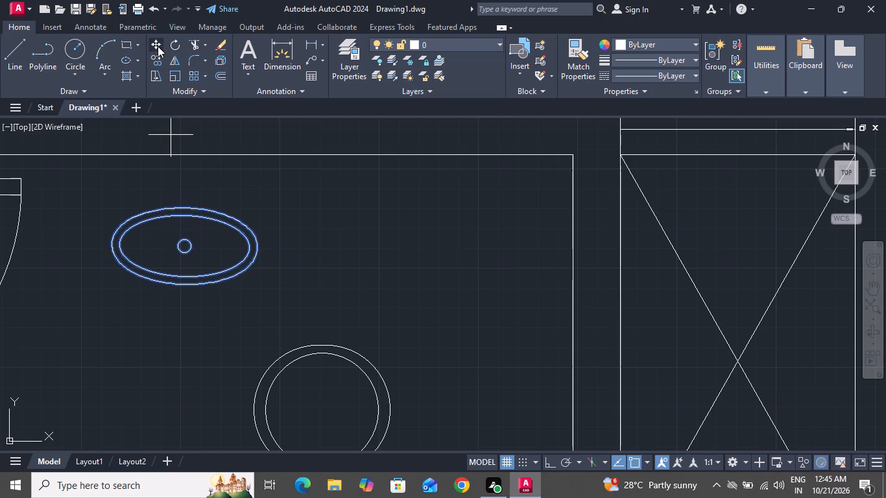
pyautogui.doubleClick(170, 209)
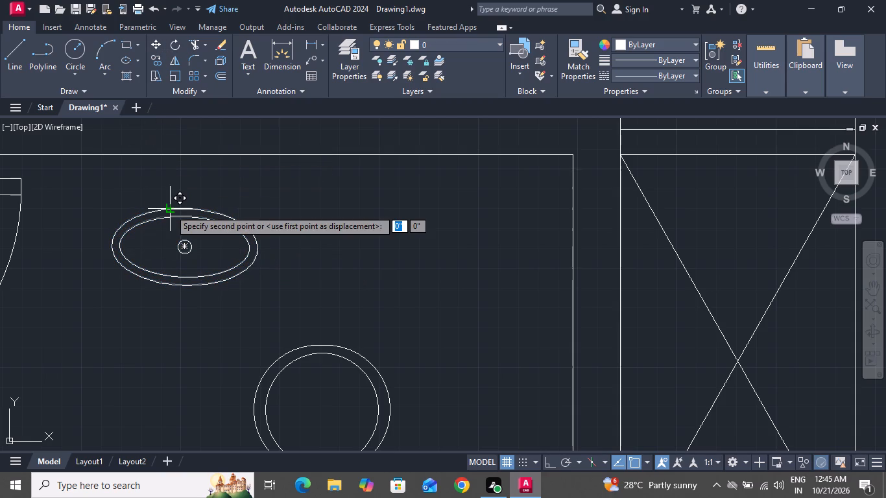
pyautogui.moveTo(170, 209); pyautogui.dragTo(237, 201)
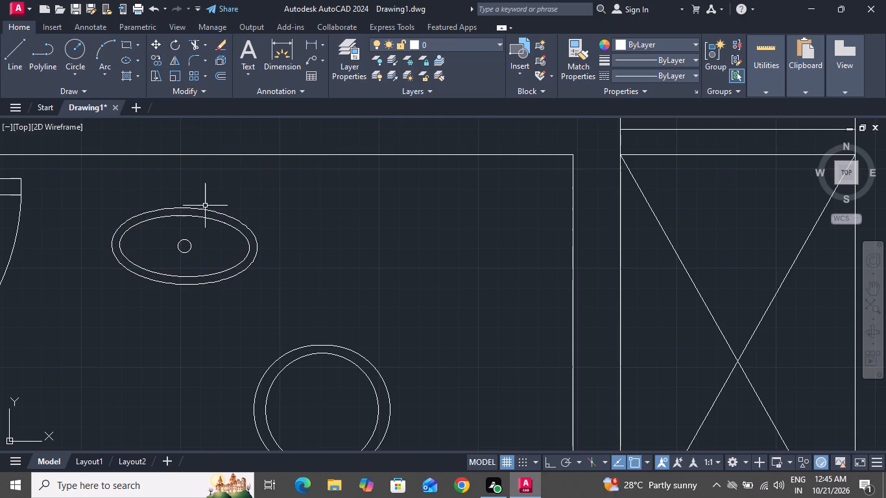
# Move both basin ellipses and the drain circle so the rim's upper edge touches the inner face of the room's upper wall.
pyautogui.doubleClick(218, 189)
pyautogui.click(115, 367)
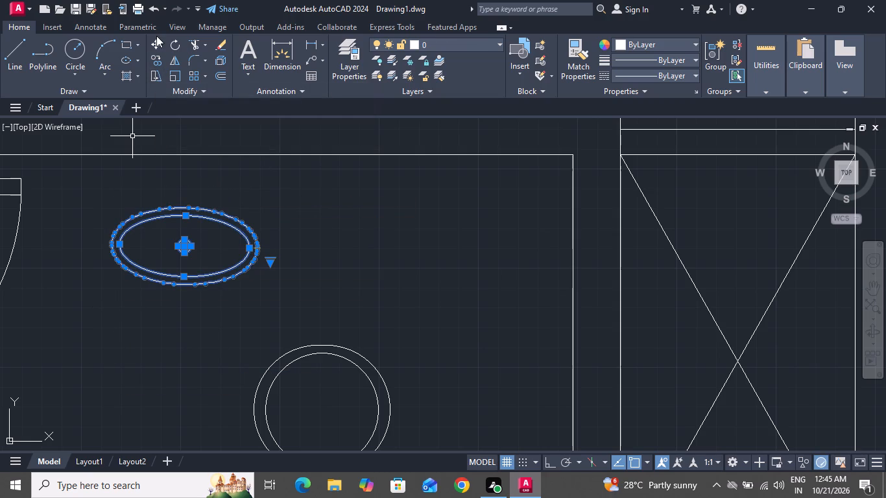
pyautogui.click(157, 47)
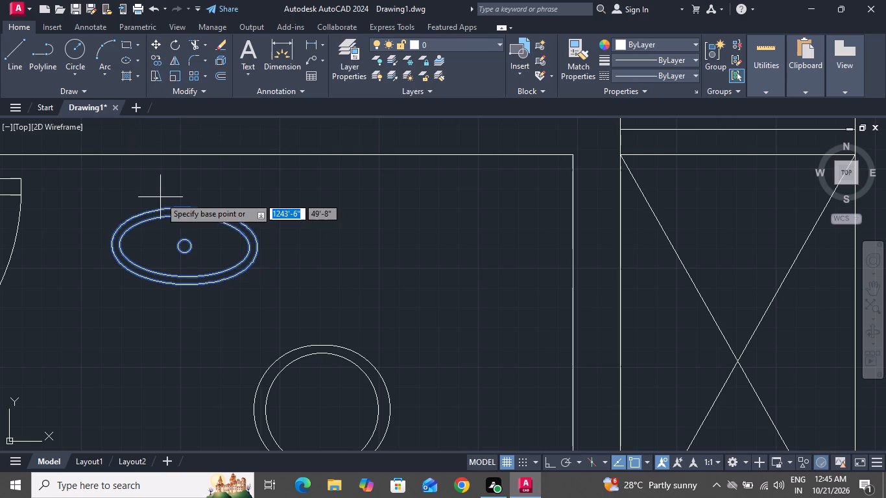
pyautogui.moveTo(172, 211); pyautogui.dragTo(207, 191)
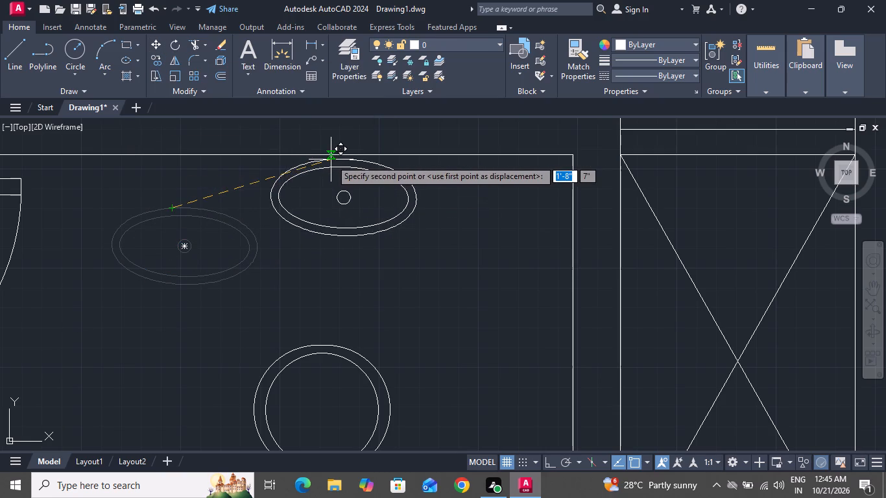
pyautogui.doubleClick(342, 160)
pyautogui.rightClick(342, 160)
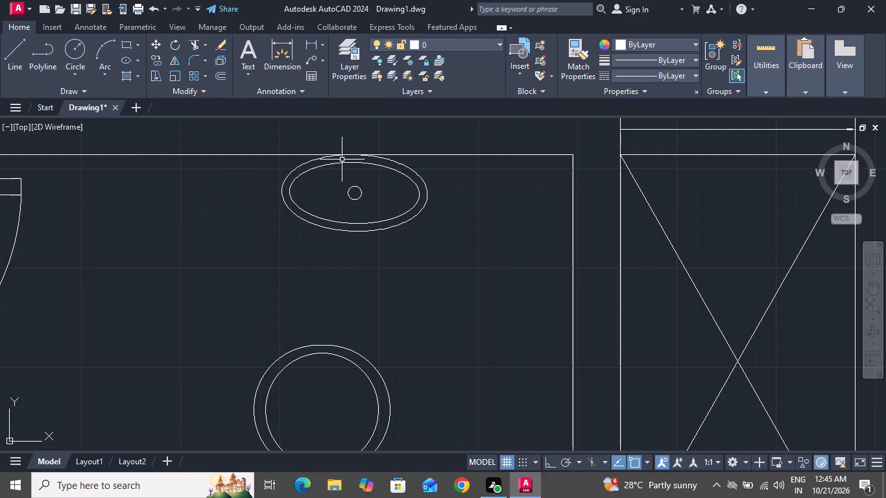
pyautogui.doubleClick(250, 226)
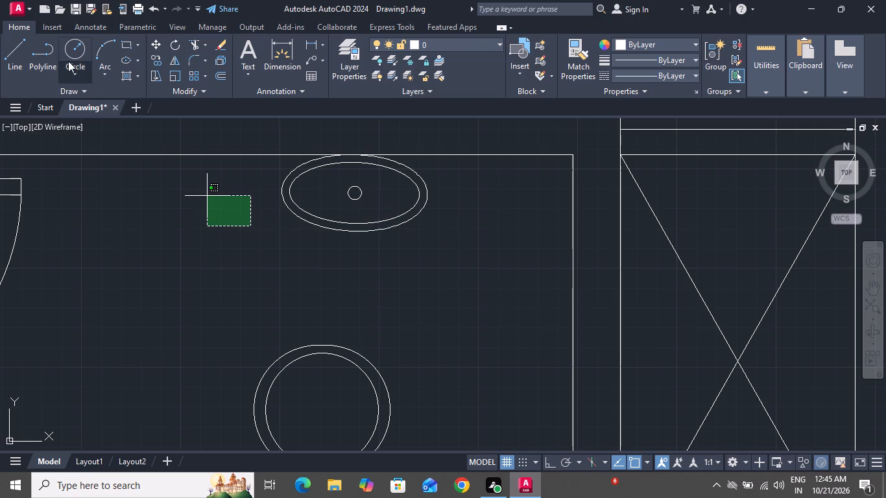
# Draw a three-line counter outline around the washbasin, starting and ending on the inner face of the room's upper wall.
pyautogui.click(5, 45)
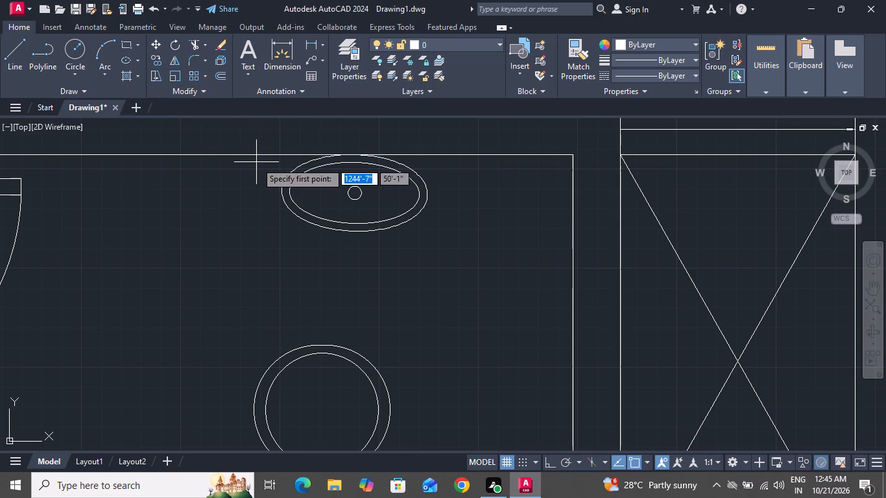
pyautogui.moveTo(256, 156); pyautogui.dragTo(256, 187)
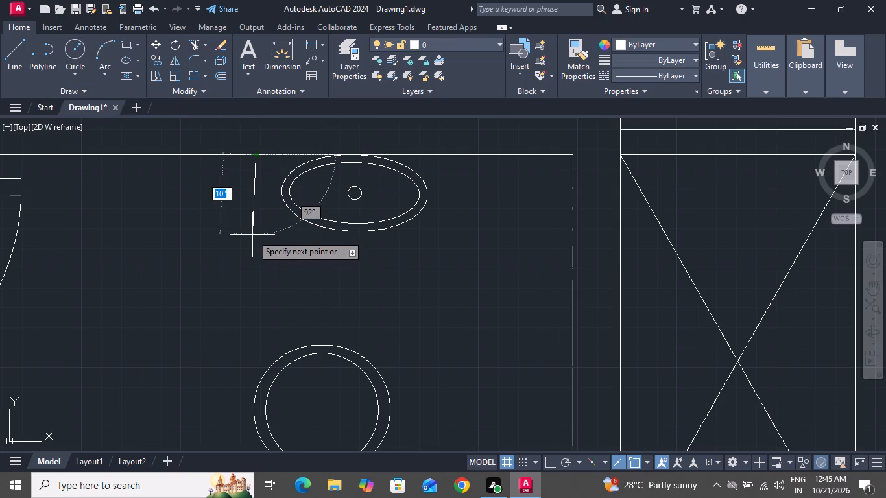
pyautogui.click(259, 261)
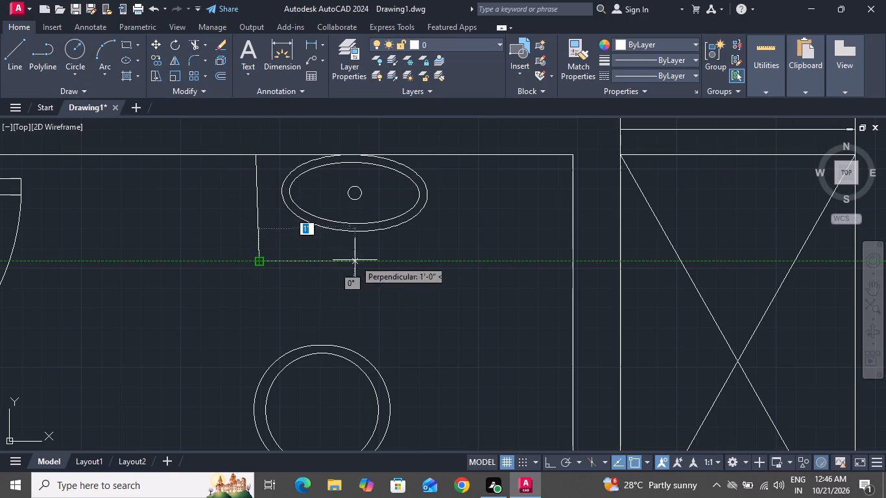
pyautogui.click(457, 267)
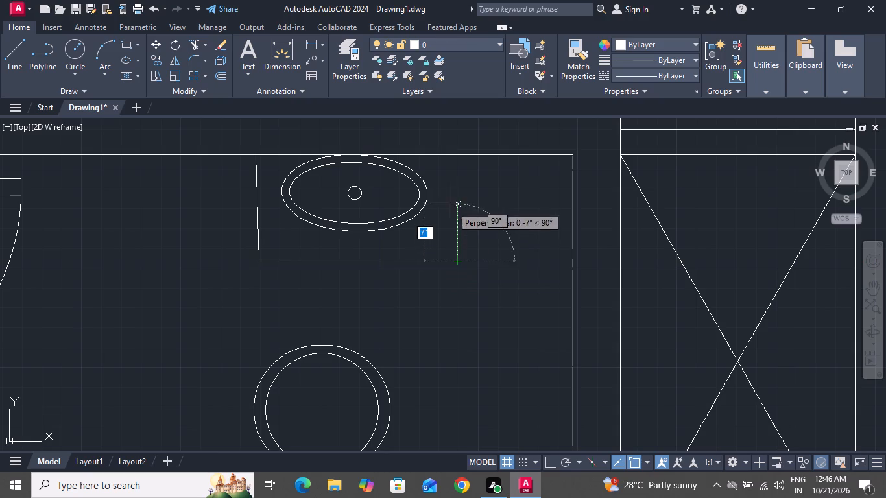
pyautogui.doubleClick(452, 154)
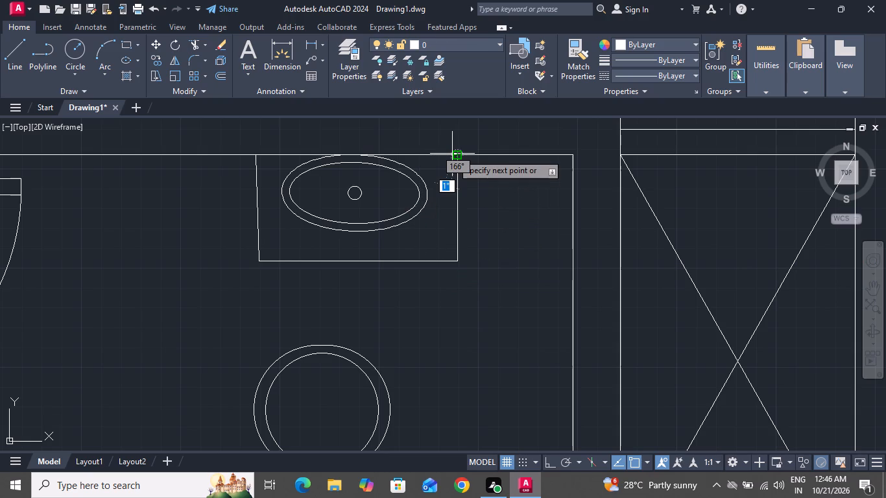
pyautogui.rightClick(452, 154)
pyautogui.click(461, 170)
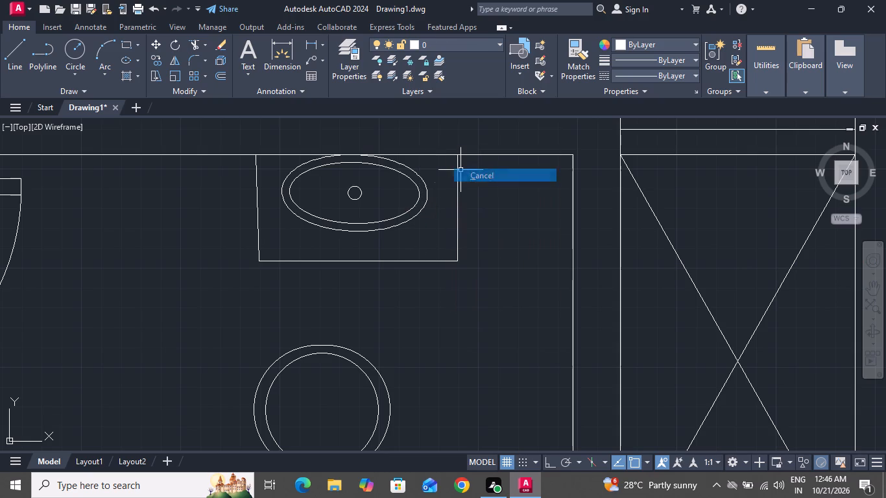
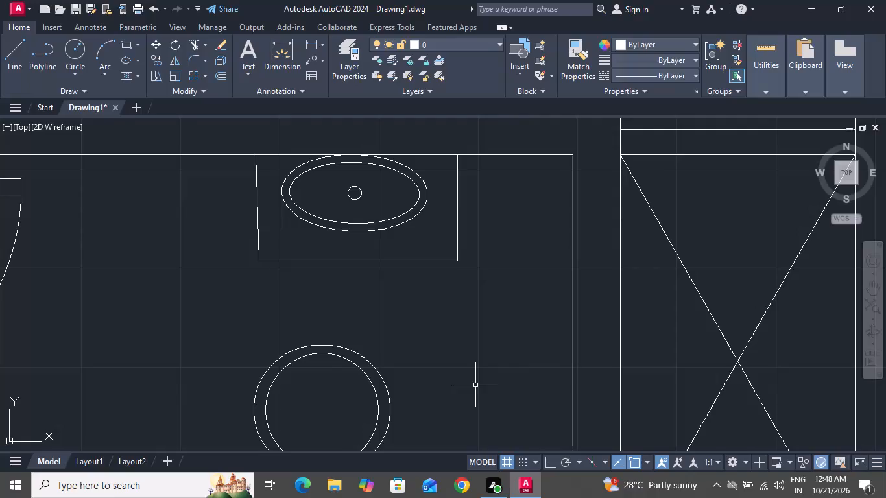
# Draw a bed rectangle about 5'-9" by 4'-4" in the upper-left room, against the inner face of the outer left wall.
pyautogui.keyDown('ctrl'); pyautogui.scroll(-4, 475, 385); pyautogui.keyUp('ctrl')
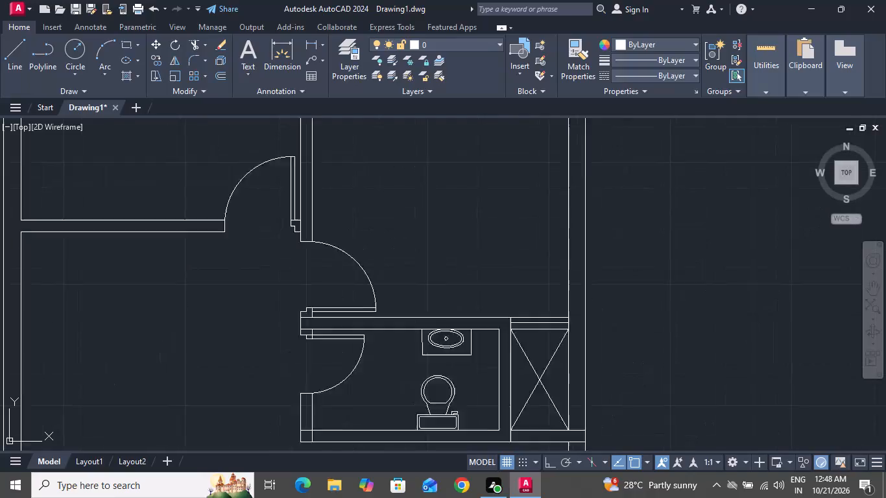
pyautogui.keyDown('ctrl'); pyautogui.scroll(-1, 475, 385); pyautogui.keyUp('ctrl')
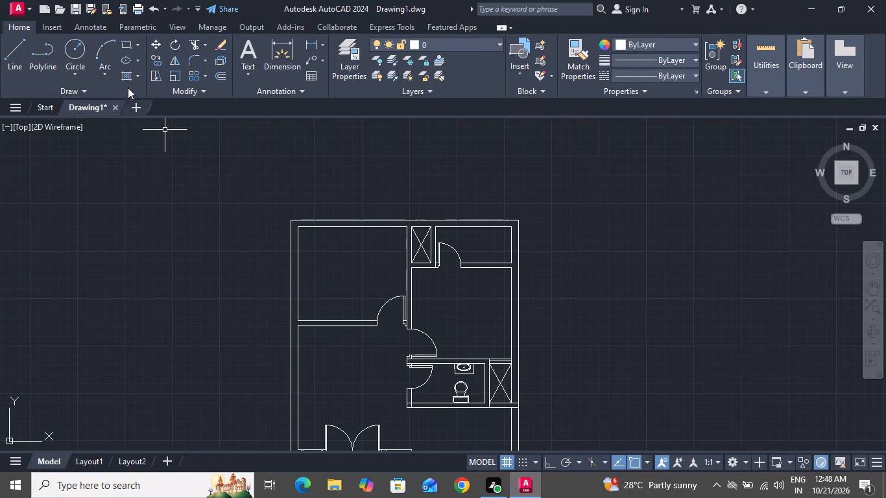
pyautogui.click(127, 42)
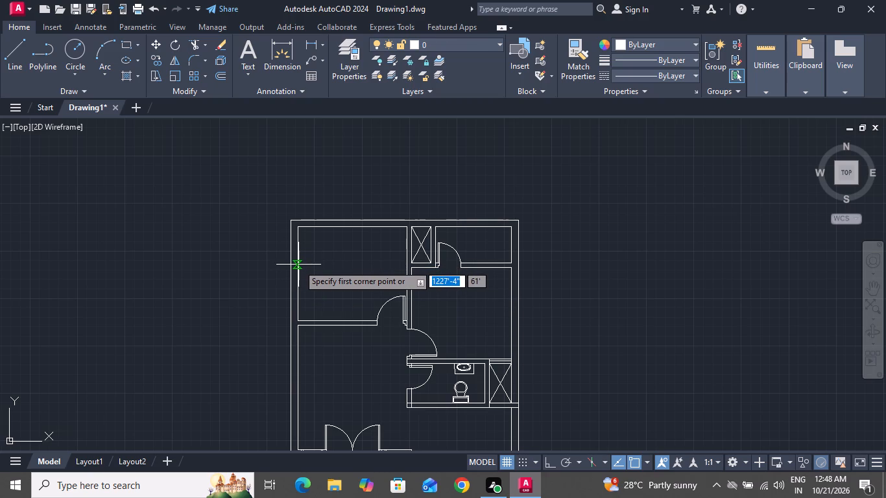
pyautogui.click(298, 265)
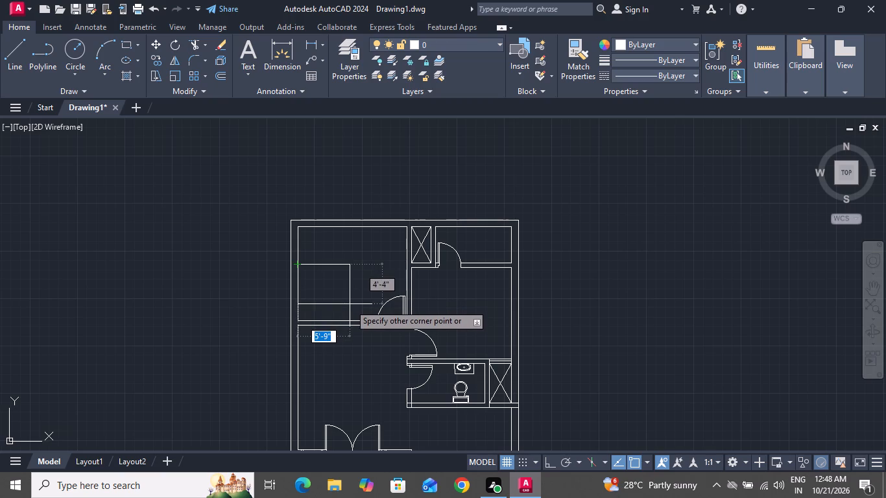
pyautogui.click(349, 302)
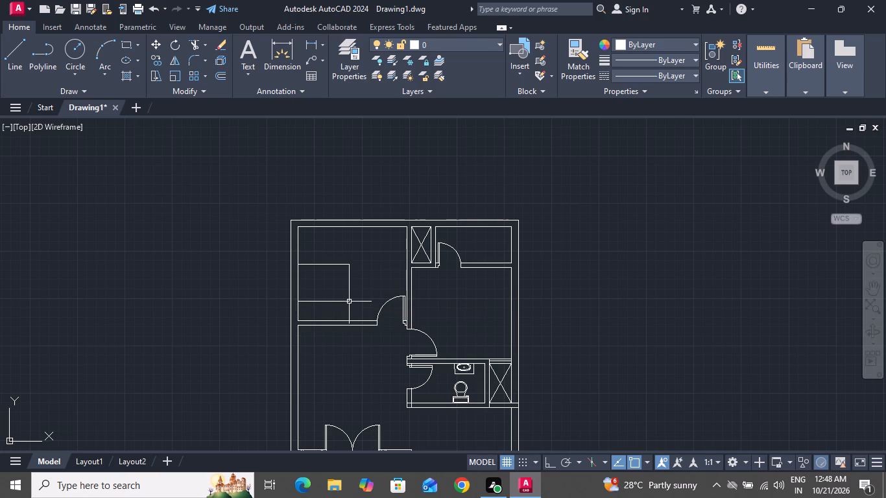
# Offset the bed rectangle 1" inward.
pyautogui.write('o 1"')
pyautogui.press('Return')
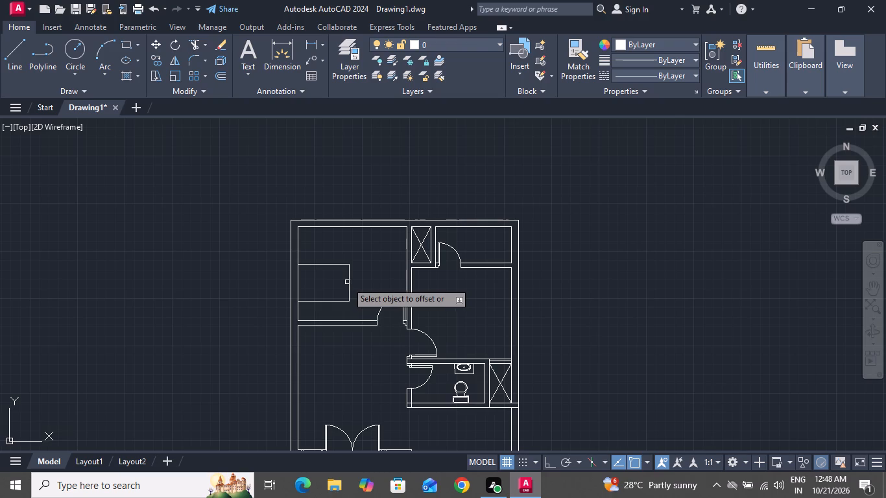
pyautogui.click(347, 282)
pyautogui.click(342, 283)
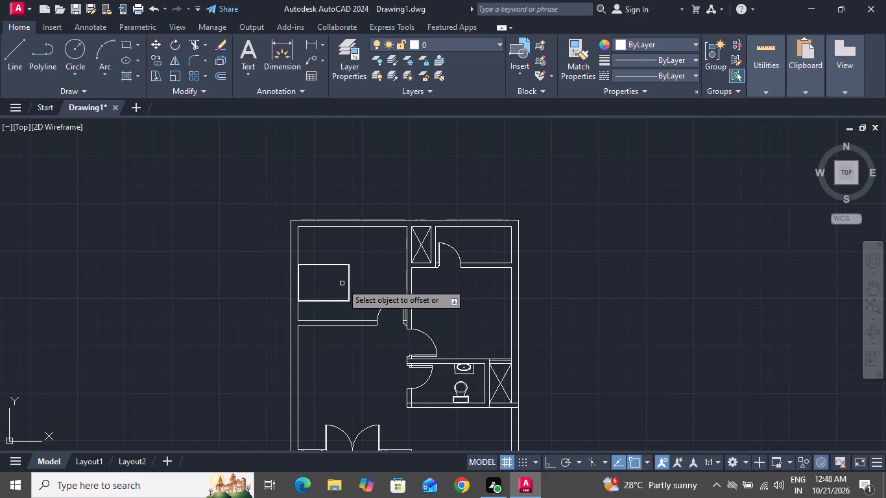
pyautogui.rightClick(342, 283)
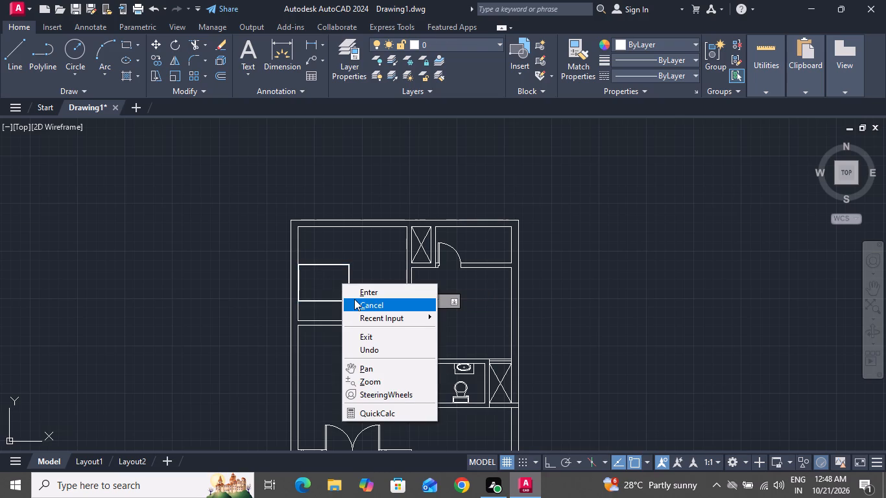
pyautogui.click(354, 299)
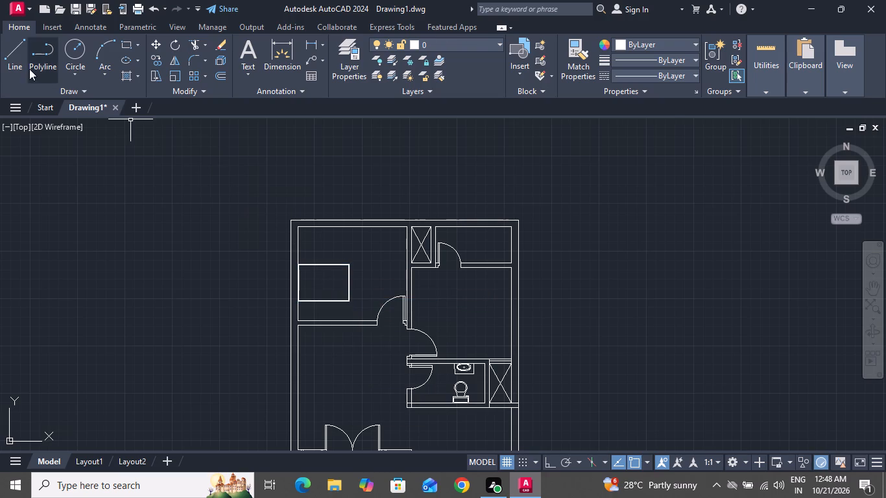
# Draw a vertical blanket-fold line about 2' long inside the bed, ending in a closed triangle whose tip touches the inner rectangle's upper edge.
pyautogui.click(4, 49)
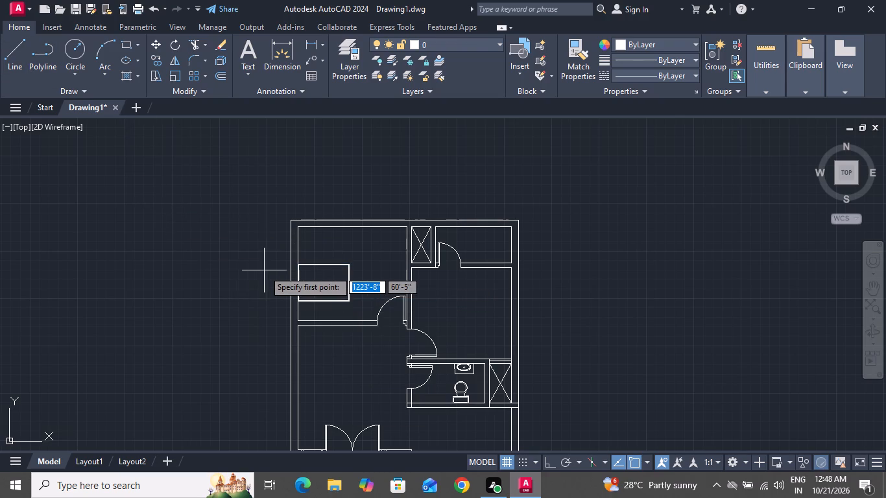
pyautogui.keyDown('ctrl'); pyautogui.scroll(2, 264, 270); pyautogui.keyUp('ctrl')
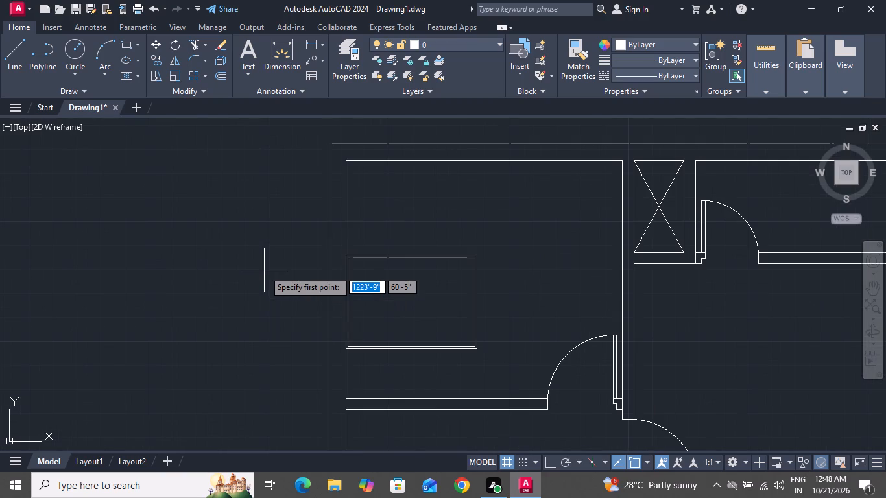
pyautogui.click(385, 327)
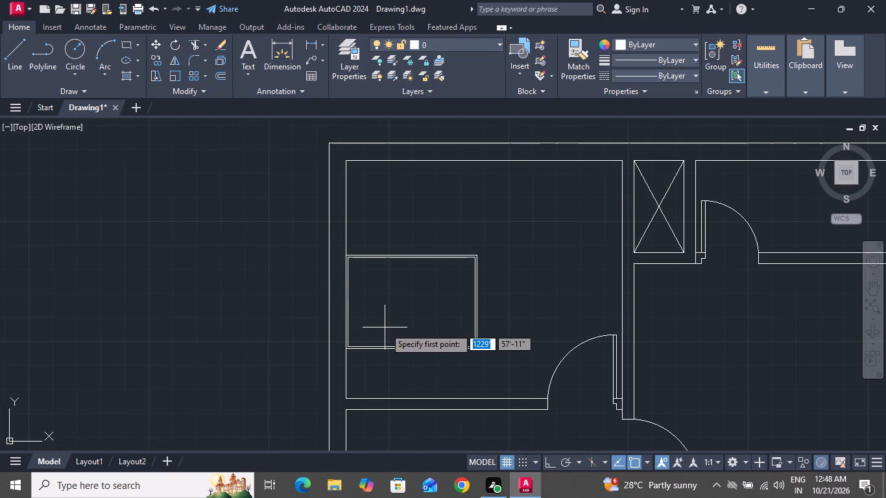
pyautogui.click(385, 281)
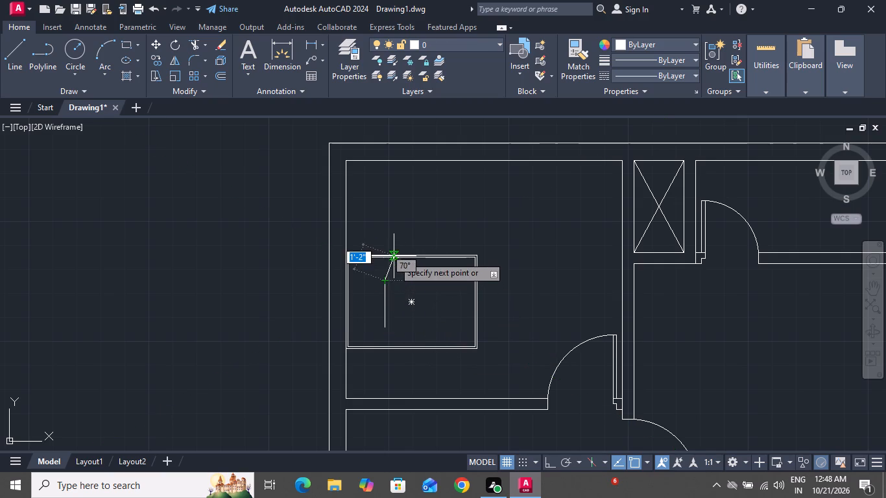
pyautogui.keyDown('ctrl'); pyautogui.scroll(3, 394, 261); pyautogui.keyUp('ctrl')
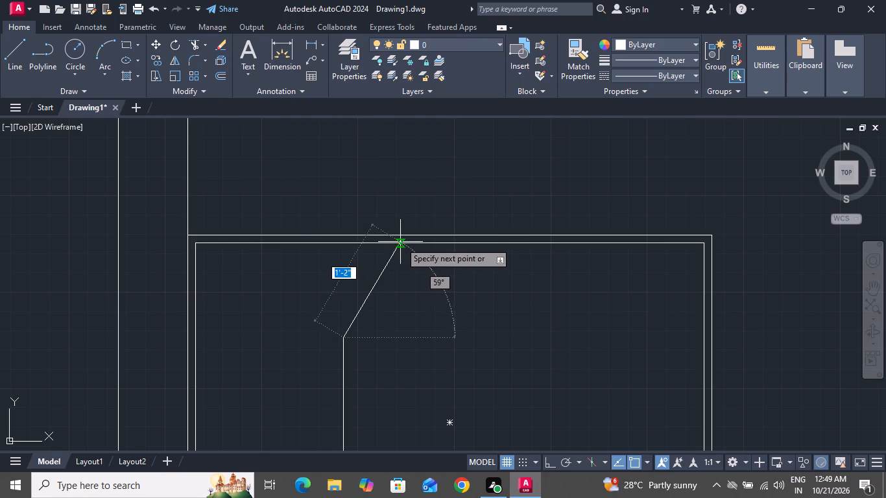
pyautogui.click(398, 244)
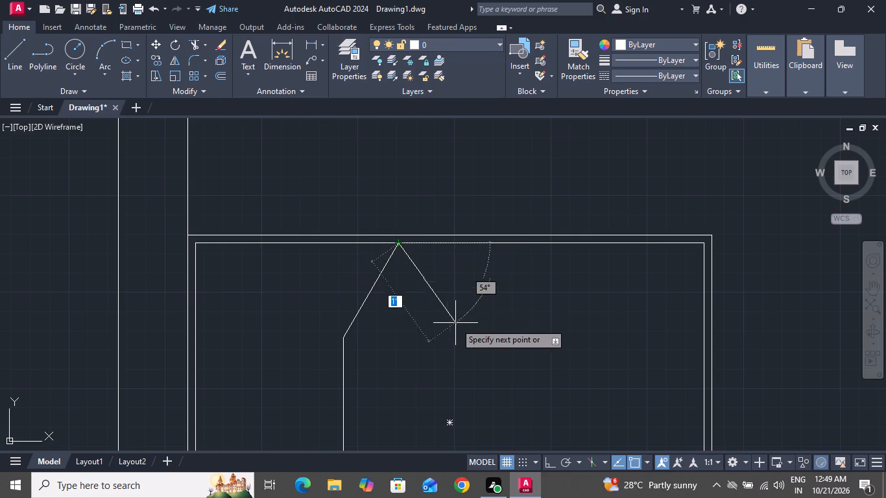
pyautogui.click(461, 332)
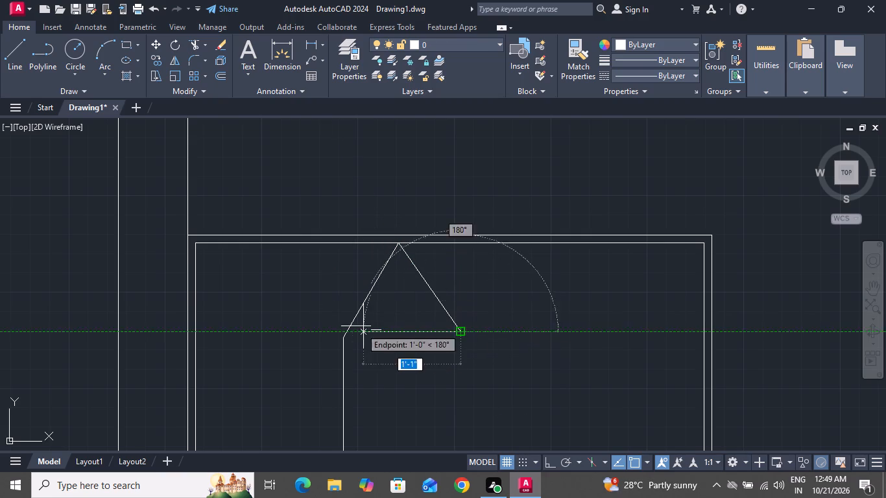
pyautogui.click(346, 335)
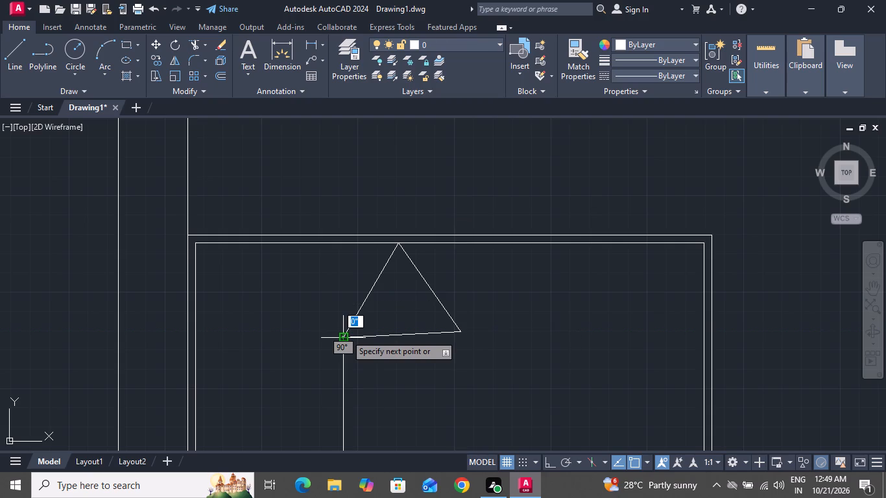
pyautogui.rightClick(346, 335)
pyautogui.doubleClick(394, 193)
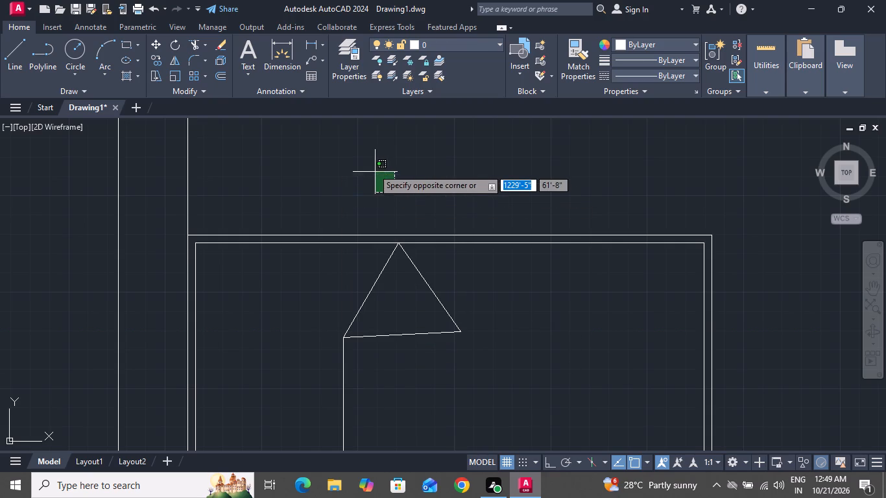
pyautogui.click(368, 163)
# Draw a matching closed triangle from the fold line's lower end, with its tip on the inner rectangle's lower edge.
pyautogui.keyDown('ctrl'); pyautogui.scroll(-3, 368, 163); pyautogui.keyUp('ctrl')
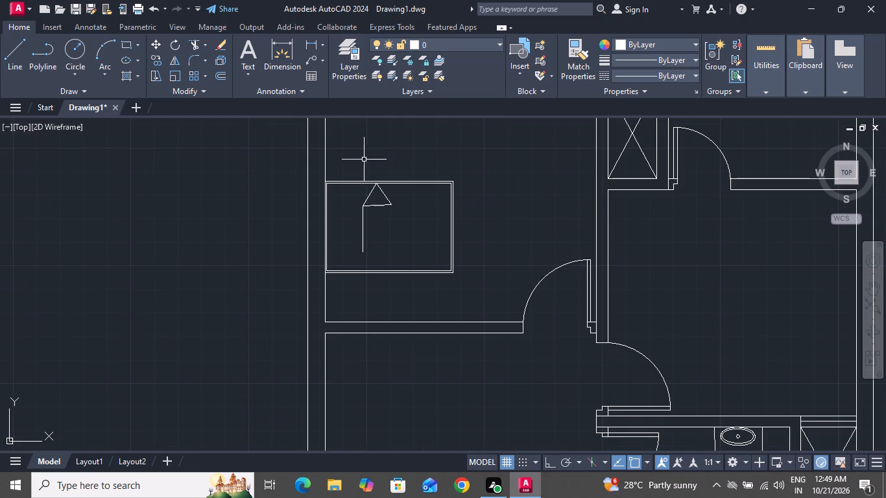
pyautogui.click(19, 52)
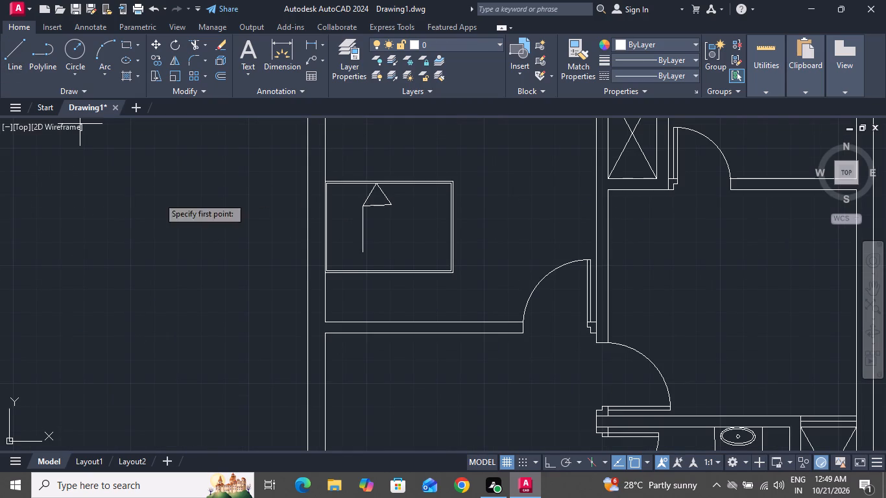
pyautogui.keyDown('ctrl'); pyautogui.scroll(2, 407, 252); pyautogui.keyUp('ctrl')
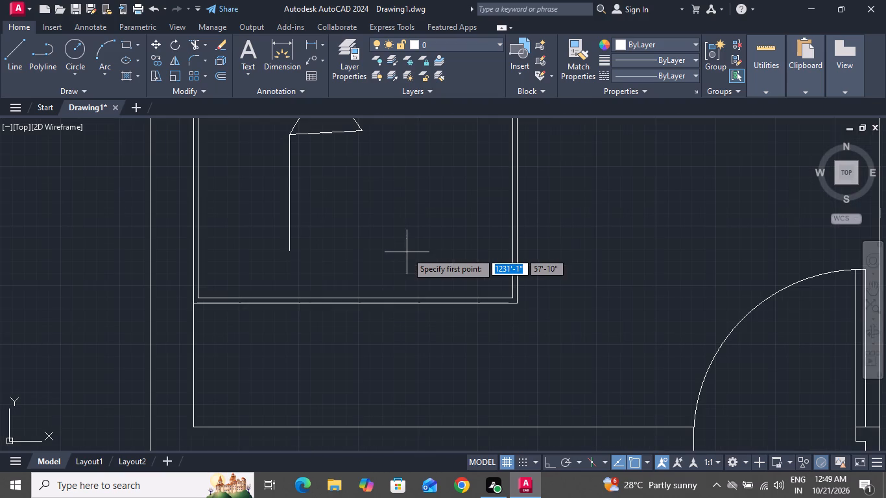
pyautogui.moveTo(289, 249); pyautogui.dragTo(309, 277)
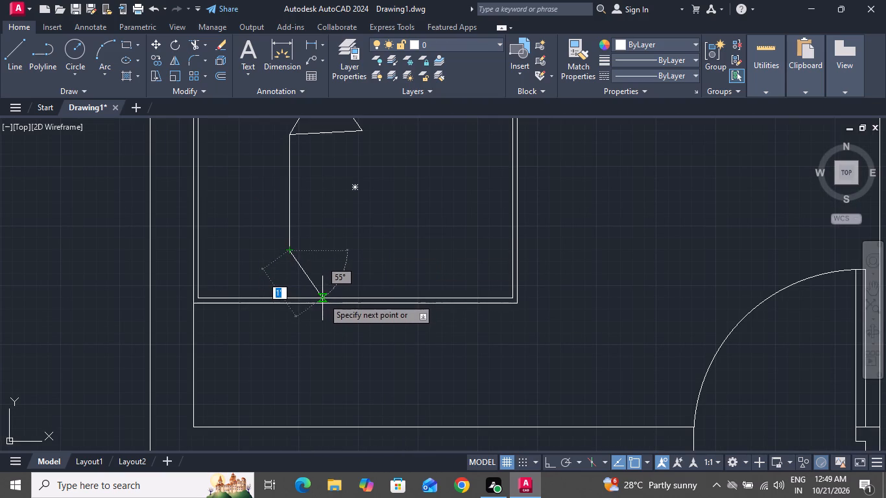
pyautogui.click(323, 298)
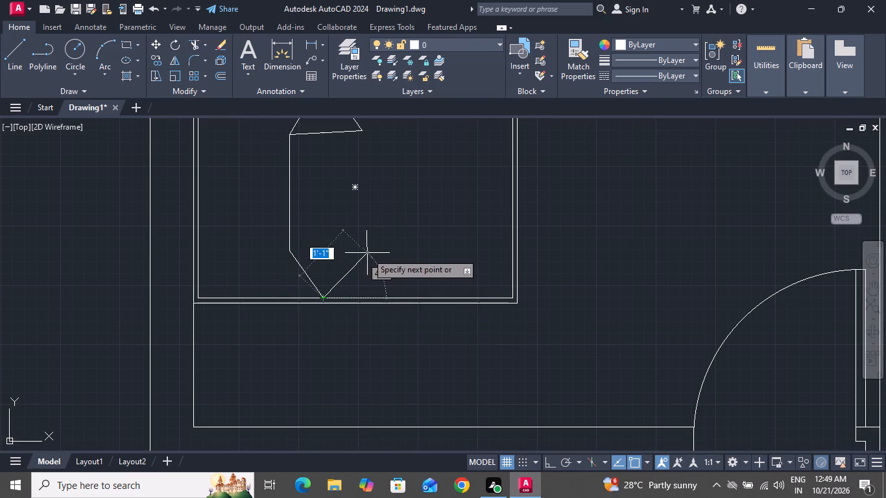
pyautogui.click(367, 253)
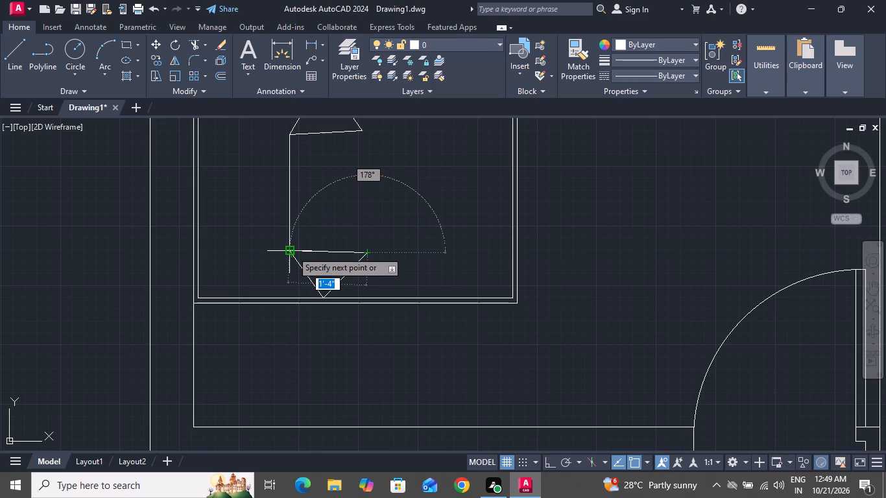
pyautogui.click(292, 251)
pyautogui.rightClick(292, 251)
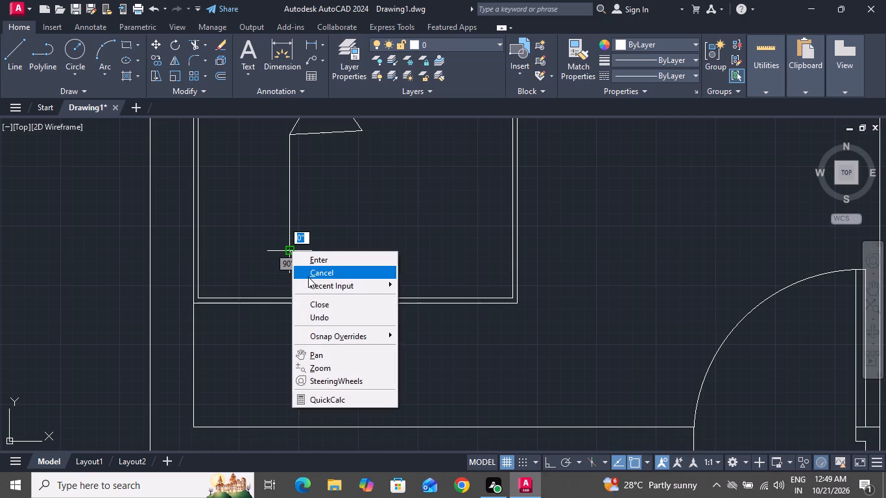
pyautogui.click(308, 277)
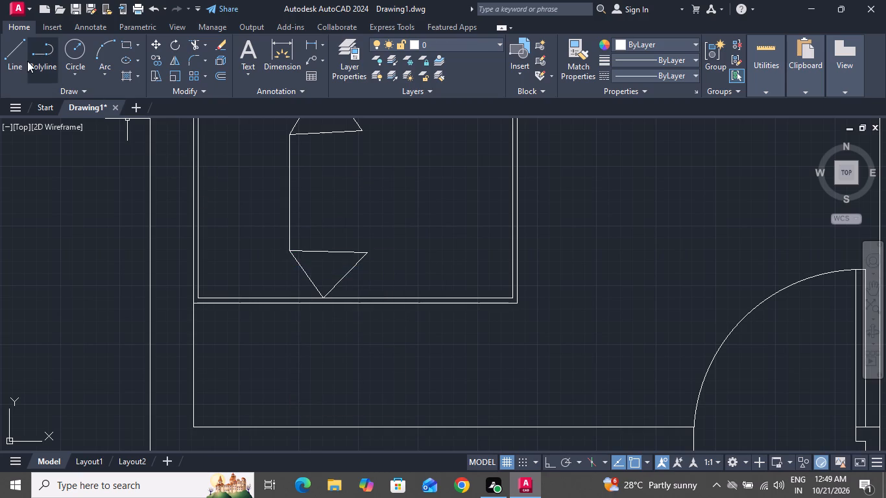
# Draw a second fold line between the two triangles, just beside the existing vertical line.
pyautogui.click(6, 47)
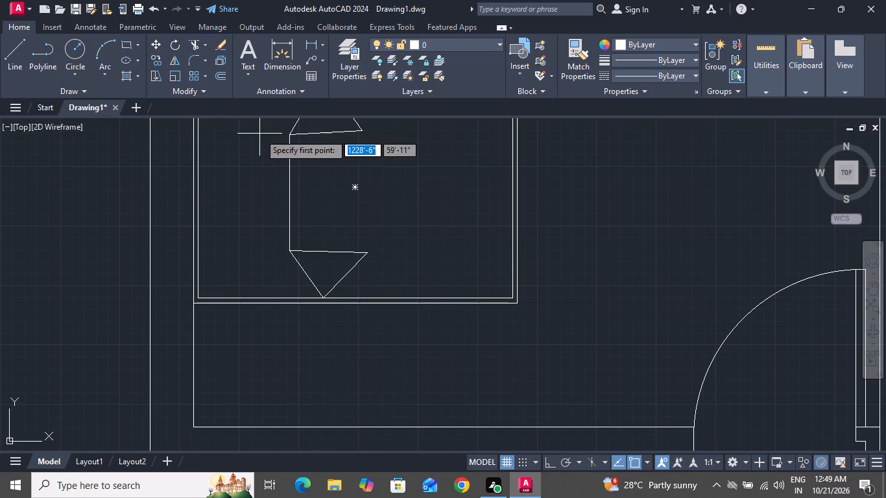
pyautogui.click(301, 136)
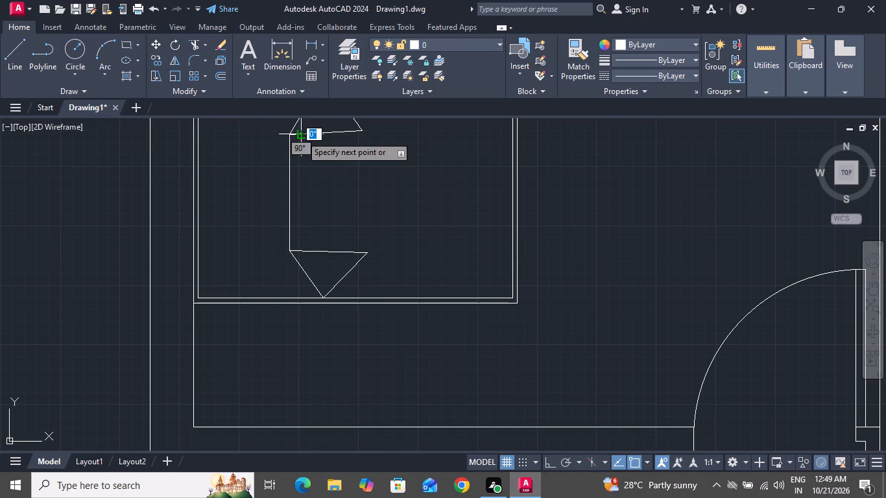
pyautogui.click(300, 249)
pyautogui.rightClick(300, 249)
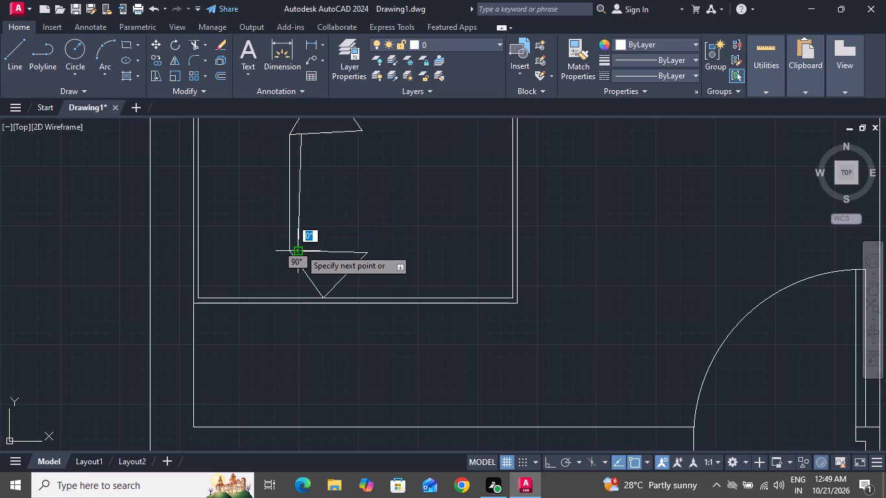
pyautogui.click(319, 274)
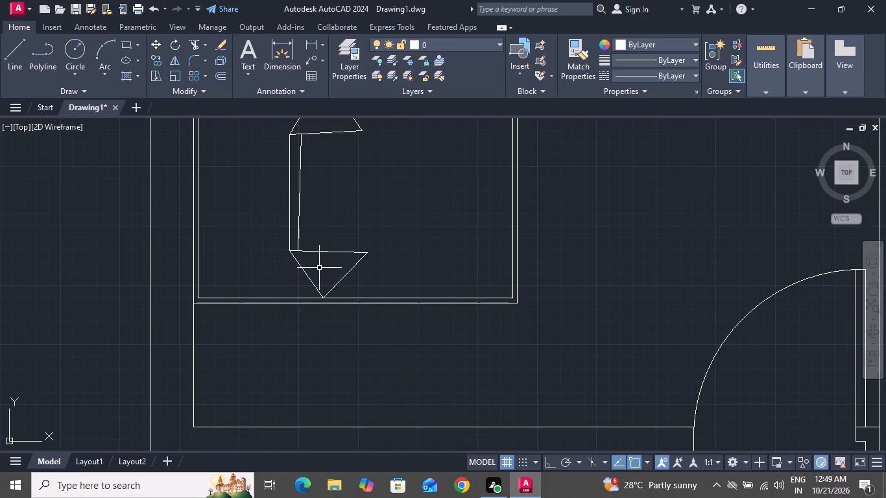
# Draw a small pillow rectangle in the upper part of the bed, between the fold lines and the wall-side edge of the inner rectangle.
pyautogui.keyDown('ctrl'); pyautogui.scroll(-2, 324, 247); pyautogui.keyUp('ctrl')
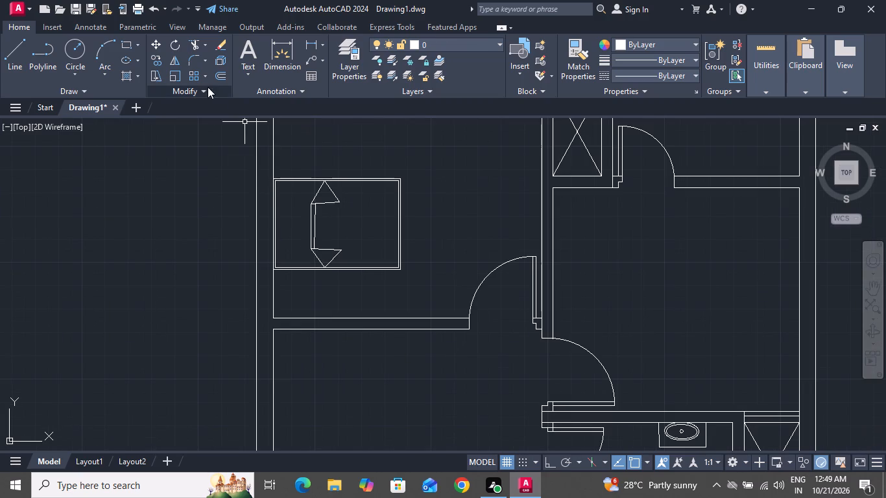
pyautogui.click(128, 43)
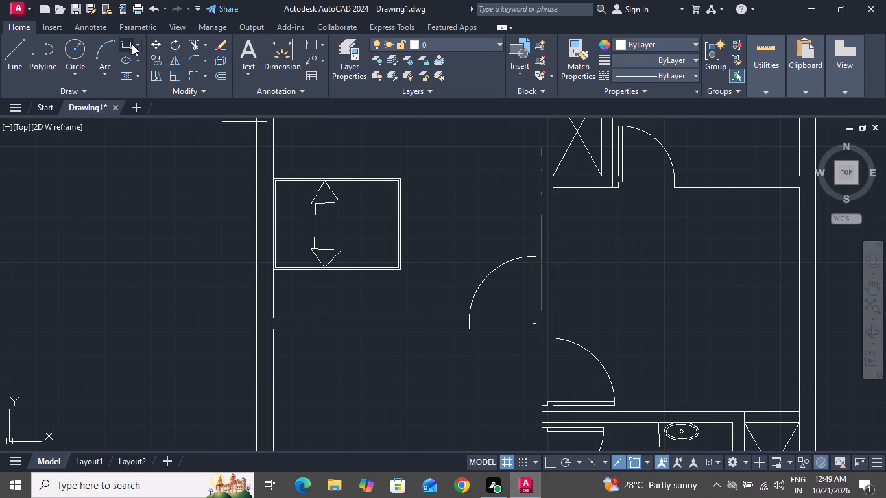
pyautogui.click(125, 45)
pyautogui.click(296, 193)
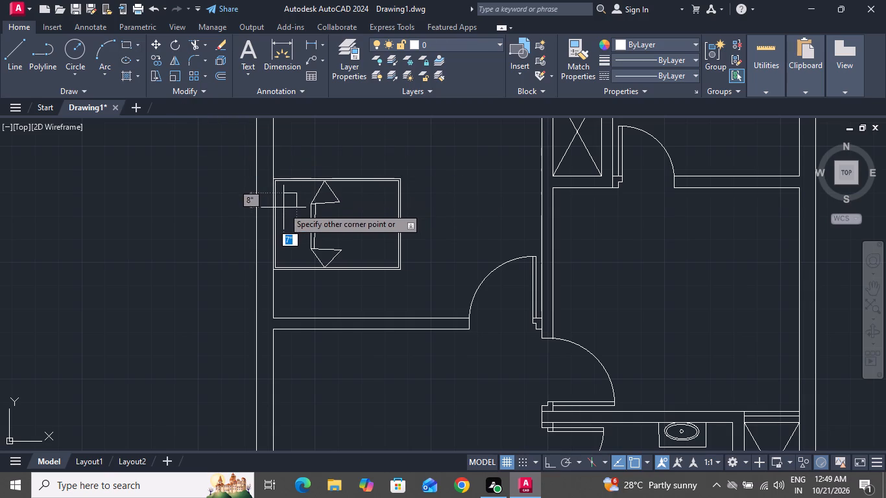
pyautogui.click(281, 217)
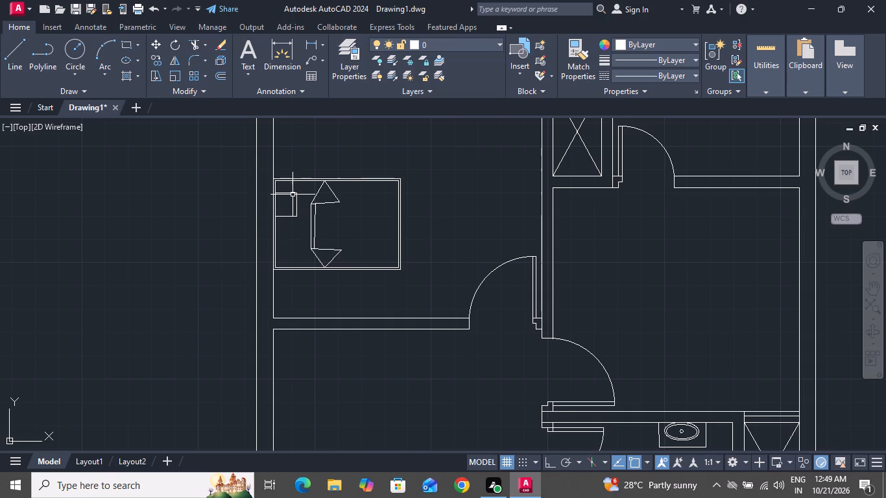
# Move the pillow rectangle slightly inward, away from the bed's wall-side edge and upper edge.
pyautogui.click(293, 195)
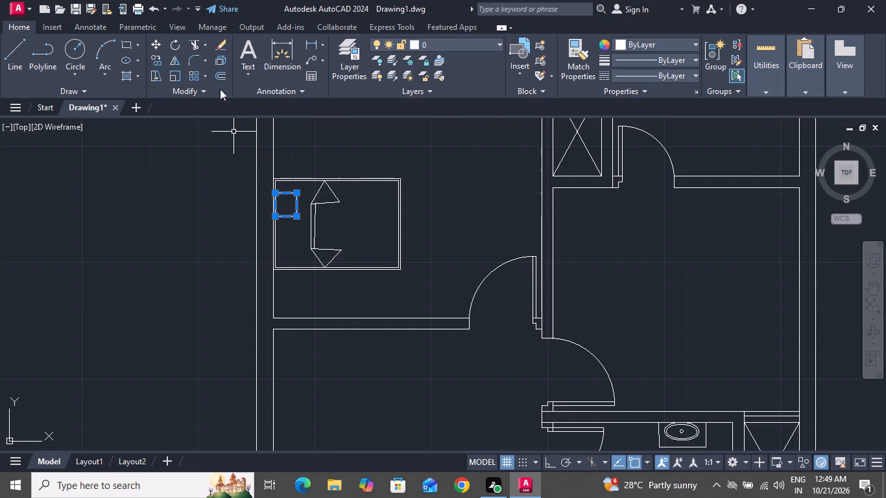
pyautogui.click(158, 46)
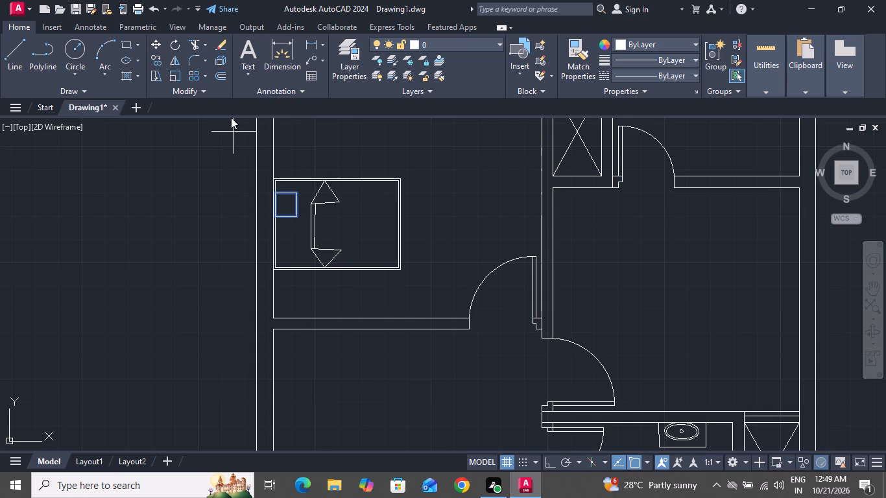
pyautogui.click(290, 210)
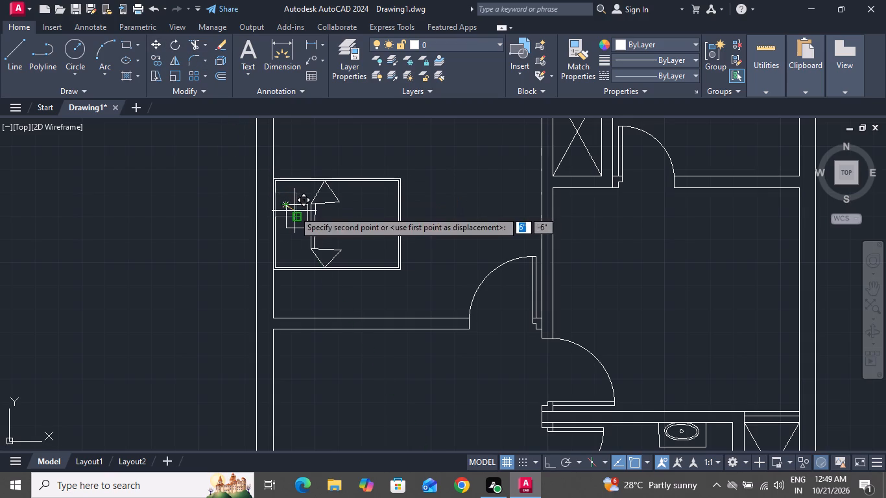
pyautogui.click(293, 208)
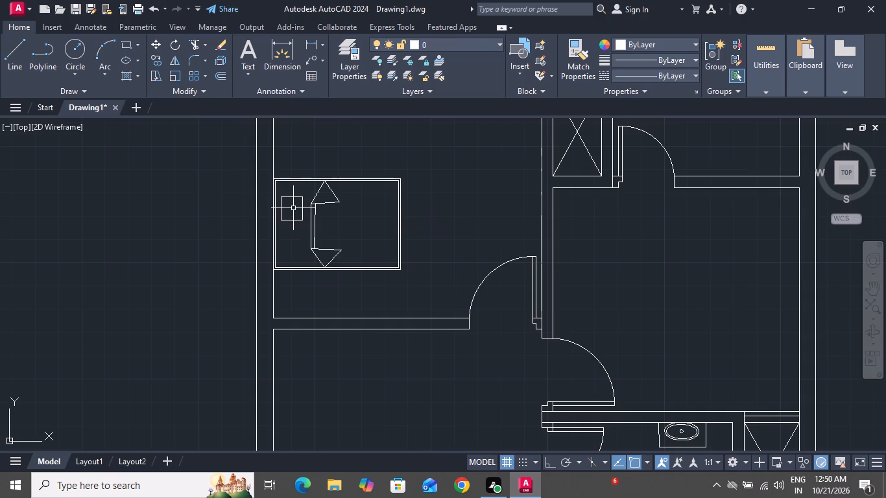
# Copy the pillow rectangle about 1'-8" straight down to make a second pillow in the lower part of the bed.
pyautogui.click(292, 217)
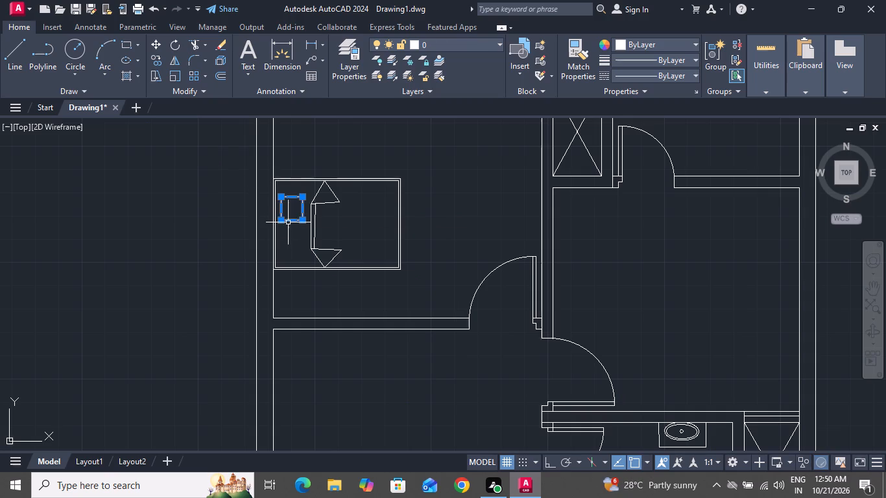
pyautogui.click(288, 222)
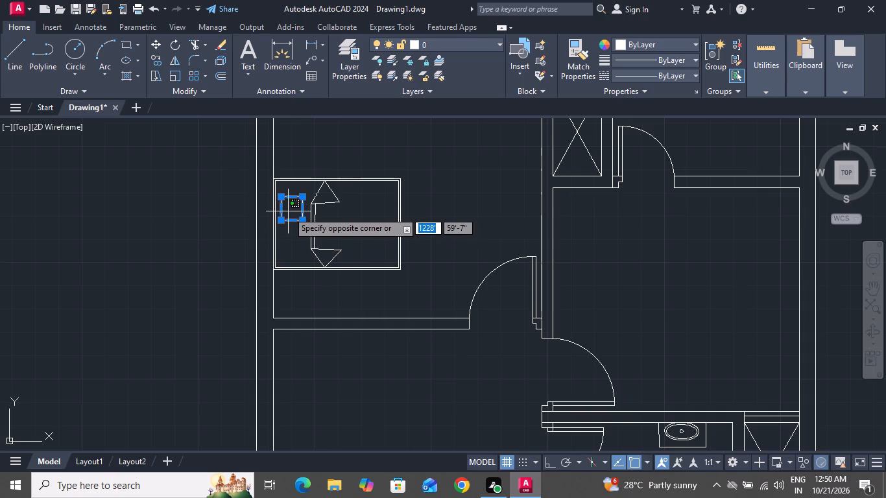
pyautogui.click(288, 211)
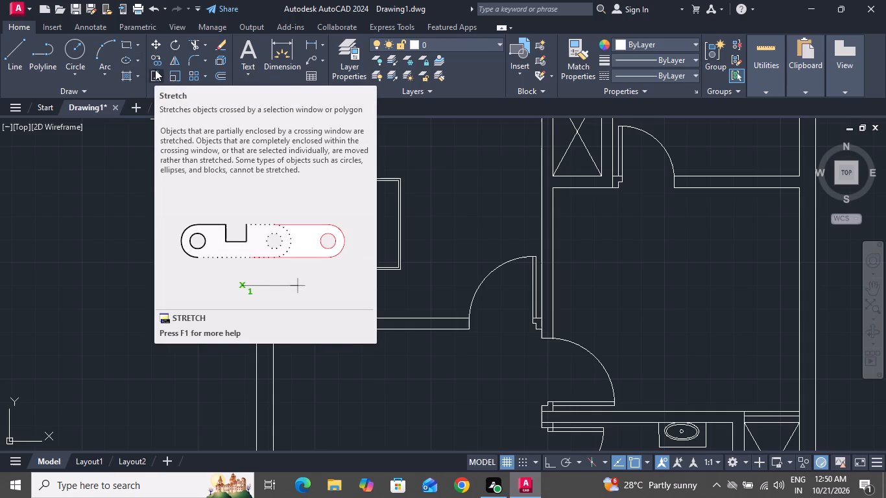
pyautogui.click(152, 63)
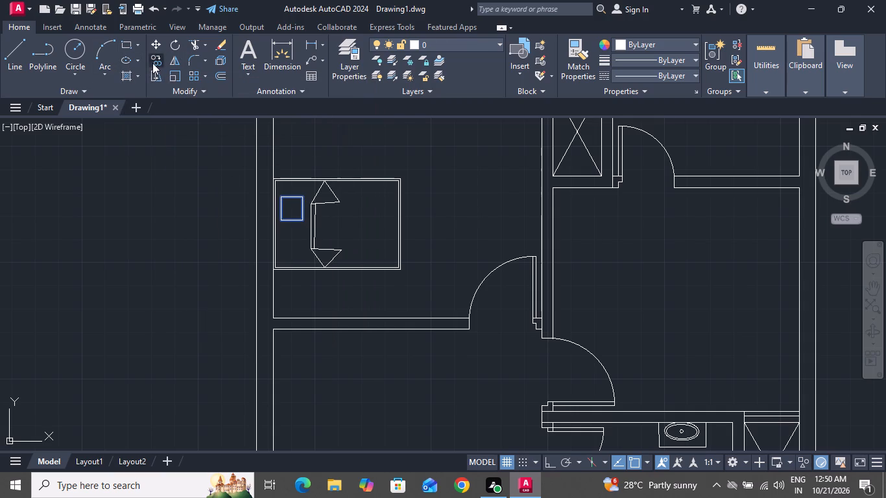
pyautogui.moveTo(292, 222); pyautogui.dragTo(293, 234)
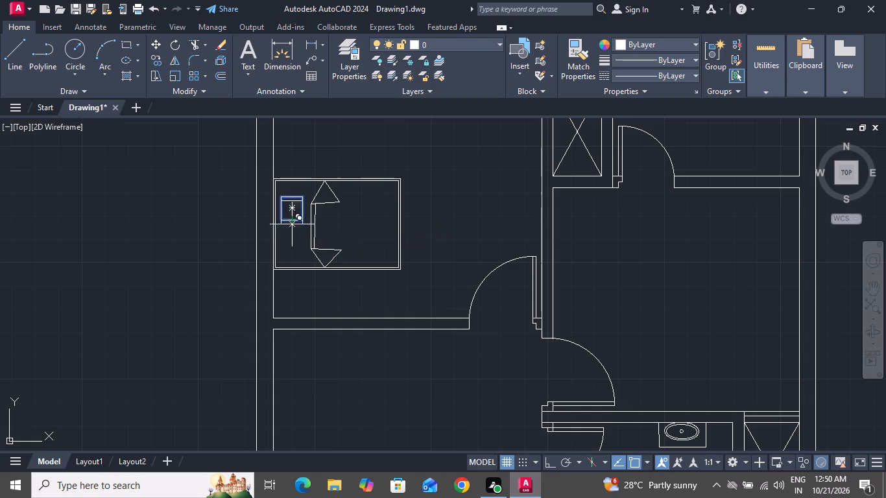
pyautogui.moveTo(293, 234); pyautogui.dragTo(291, 246)
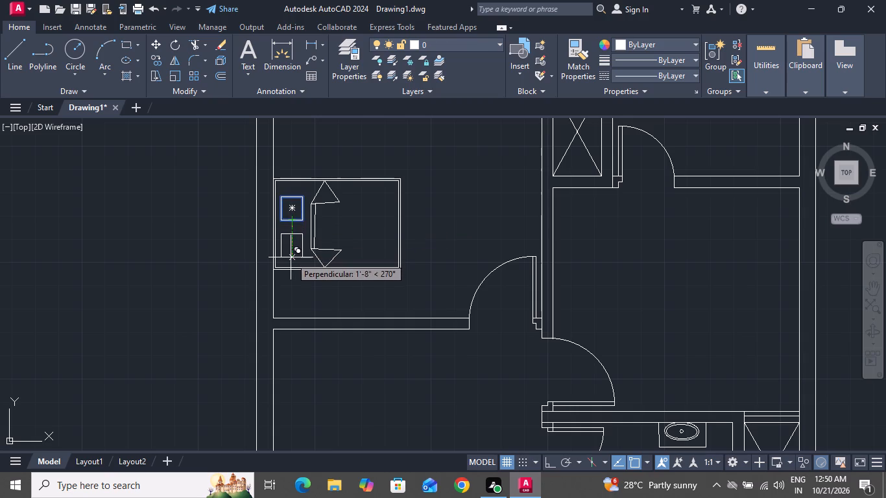
pyautogui.click(291, 257)
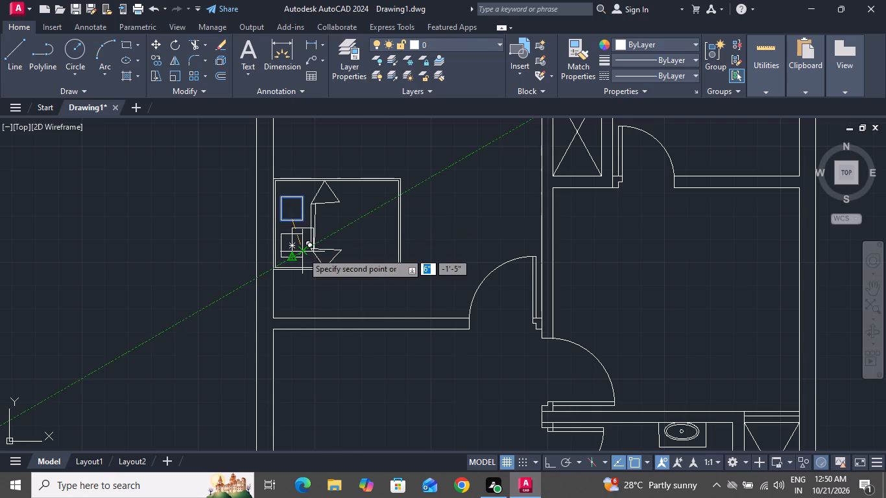
pyautogui.rightClick(302, 252)
pyautogui.click(312, 268)
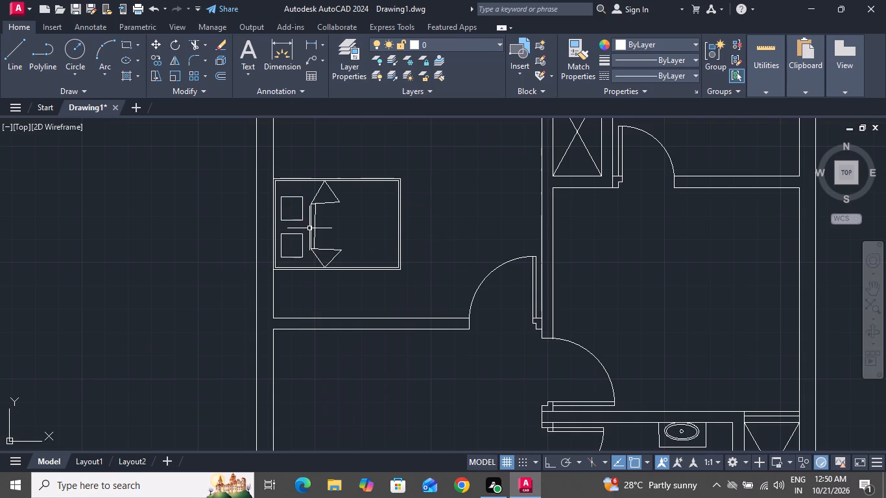
# Draw a bedside table rectangle about 1'-1" by 1'-2" just above the bed, near the outer wall.
pyautogui.click(124, 41)
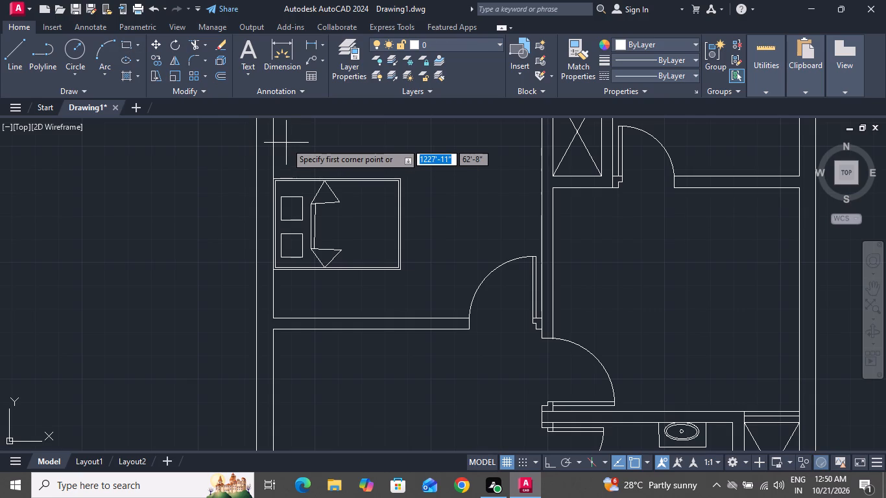
pyautogui.click(286, 143)
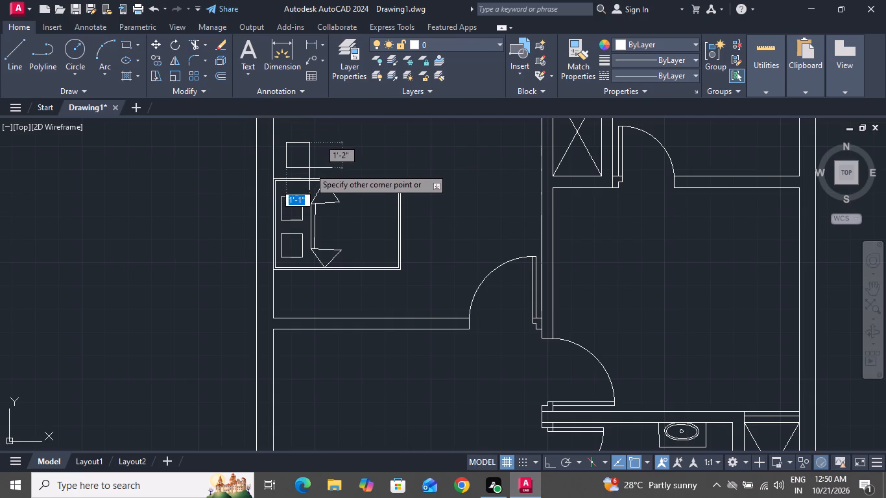
pyautogui.click(309, 169)
# Offset the bedside table rectangle 1" inward.
pyautogui.write('o')
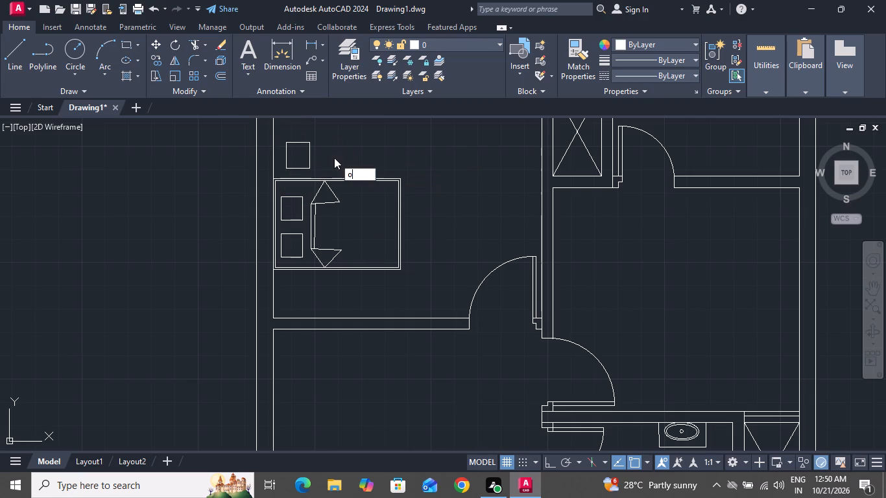
pyautogui.press('space')
pyautogui.press('2')
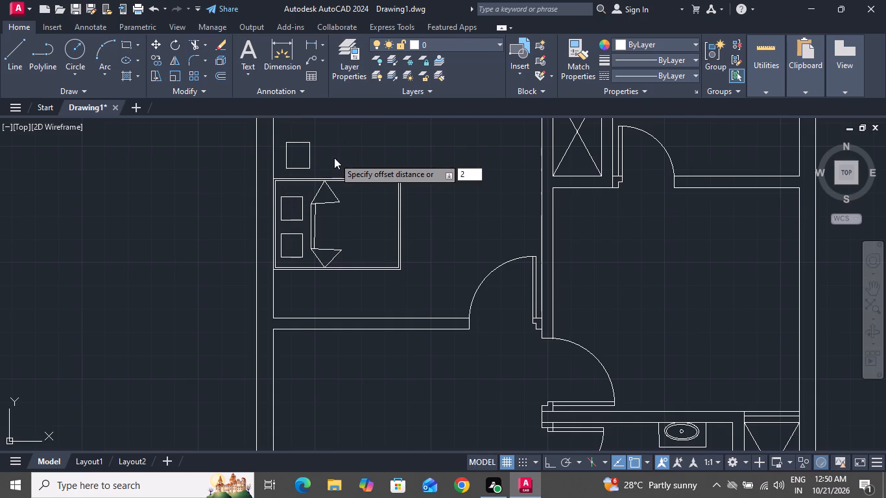
pyautogui.press('BackSpace')
pyautogui.write('1"')
pyautogui.press('Return')
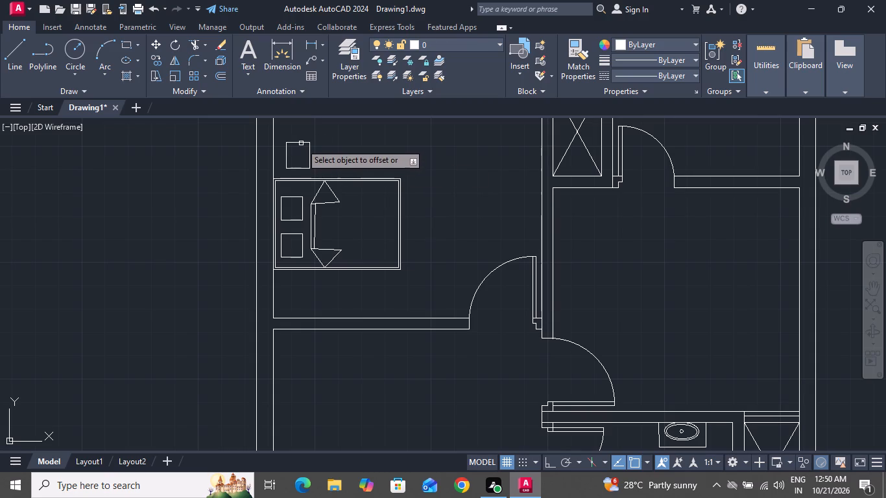
pyautogui.click(301, 143)
pyautogui.click(304, 163)
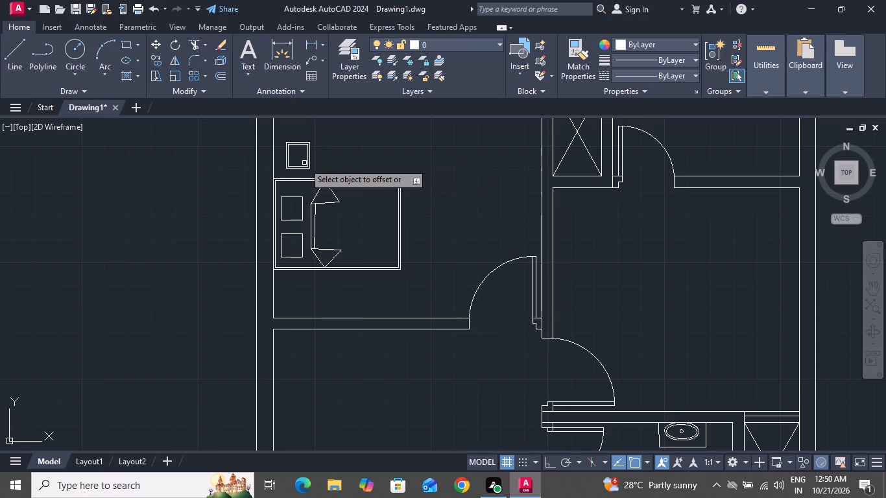
pyautogui.rightClick(304, 163)
pyautogui.click(316, 179)
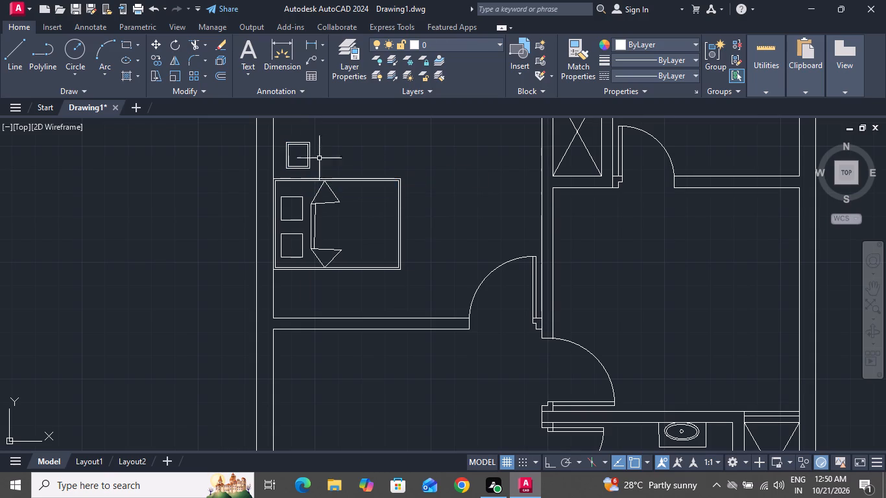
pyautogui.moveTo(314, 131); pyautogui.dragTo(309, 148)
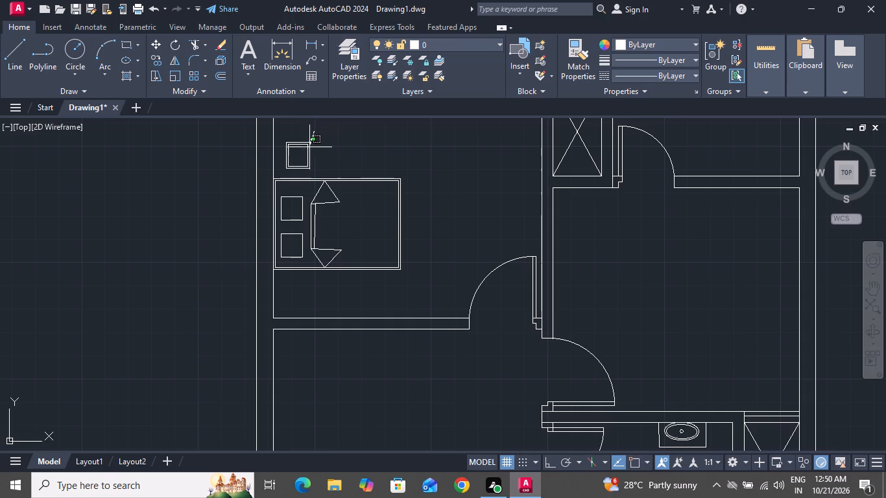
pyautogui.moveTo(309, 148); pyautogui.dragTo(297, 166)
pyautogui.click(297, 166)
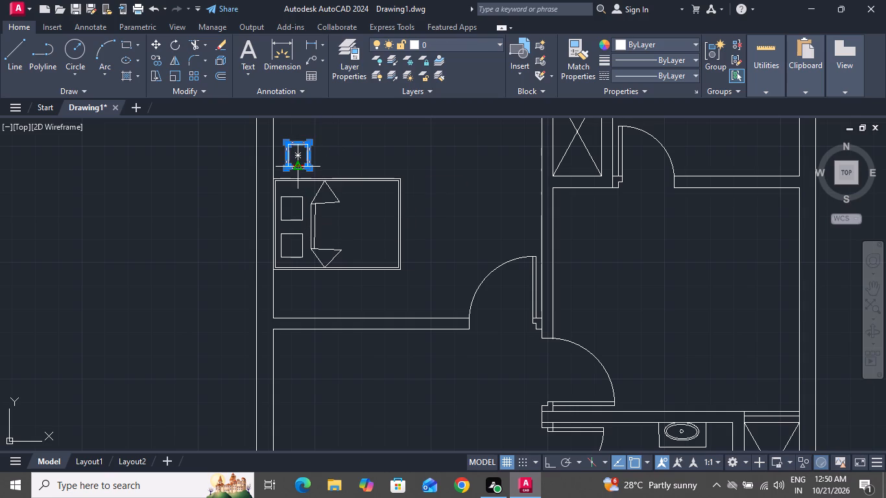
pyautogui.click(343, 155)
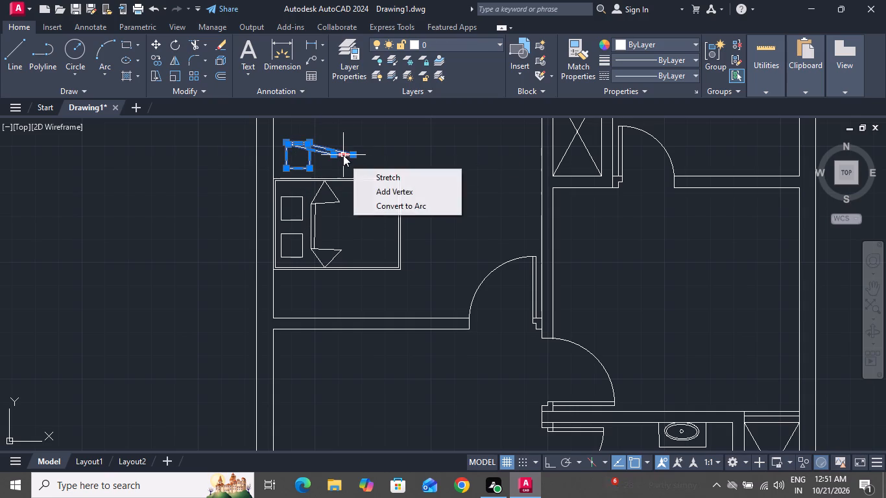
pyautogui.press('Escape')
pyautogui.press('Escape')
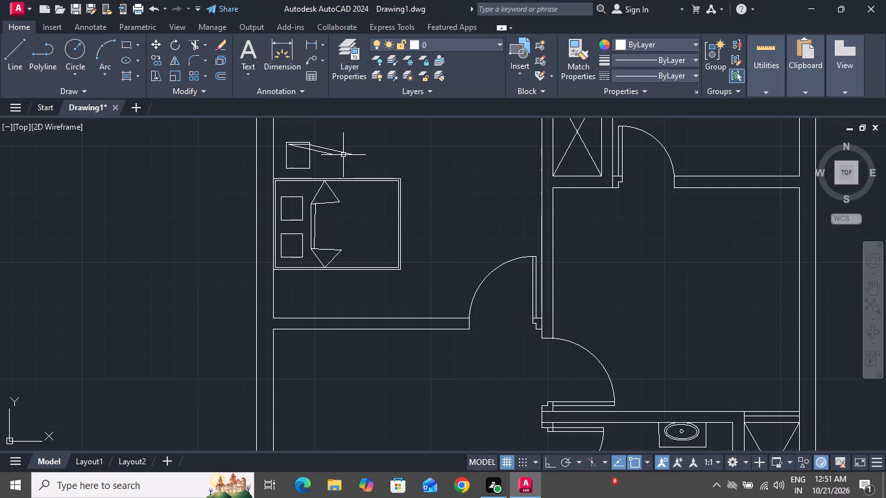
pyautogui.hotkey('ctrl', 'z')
# Copy both rectangles of the bedside table to the space just below the bed.
pyautogui.click(328, 128)
pyautogui.click(278, 178)
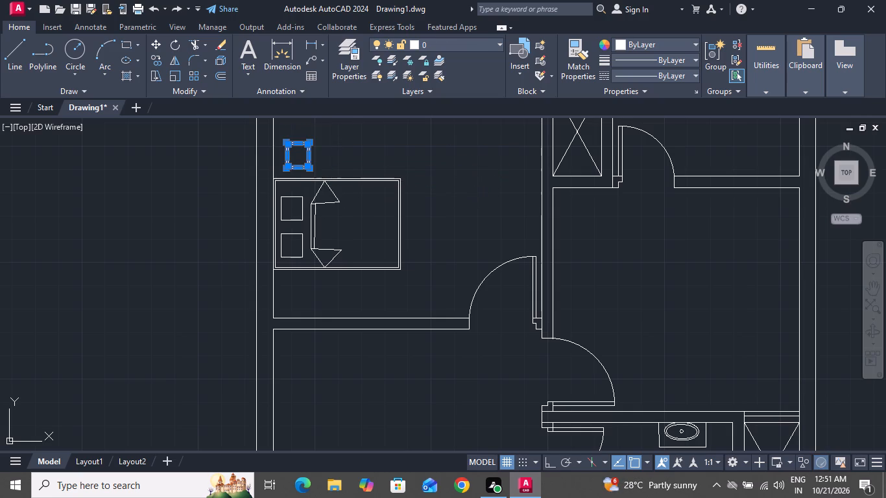
pyautogui.moveTo(160, 54); pyautogui.dragTo(213, 99)
pyautogui.click(151, 54)
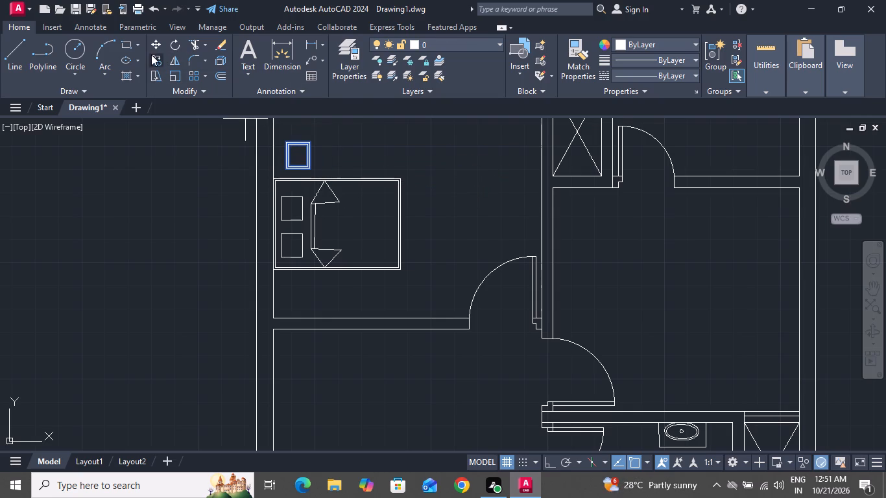
pyautogui.moveTo(300, 159); pyautogui.dragTo(302, 212)
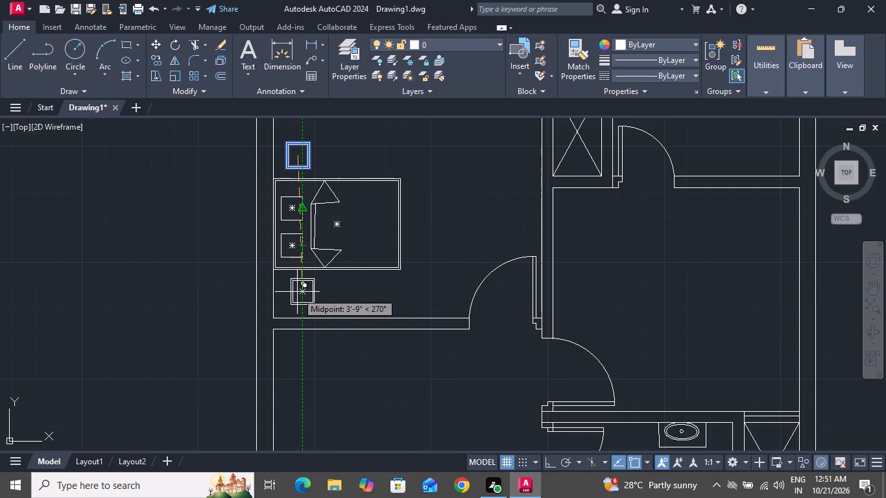
pyautogui.click(297, 292)
pyautogui.rightClick(297, 292)
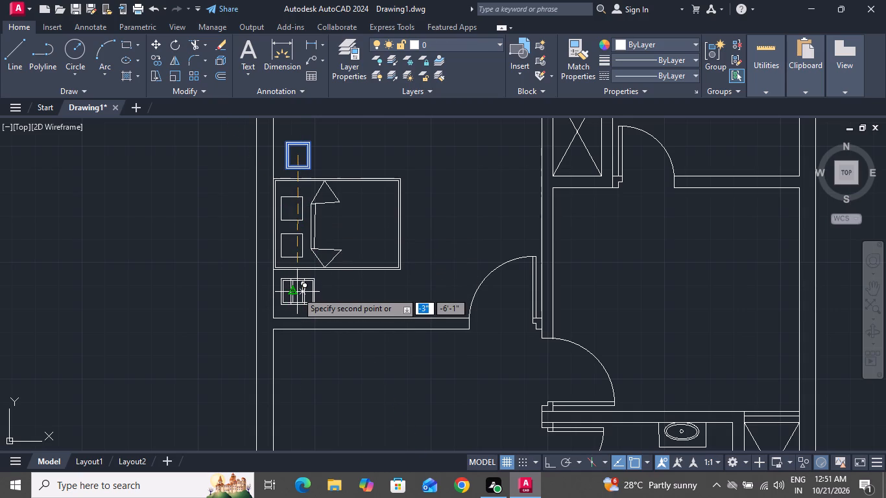
pyautogui.click(310, 312)
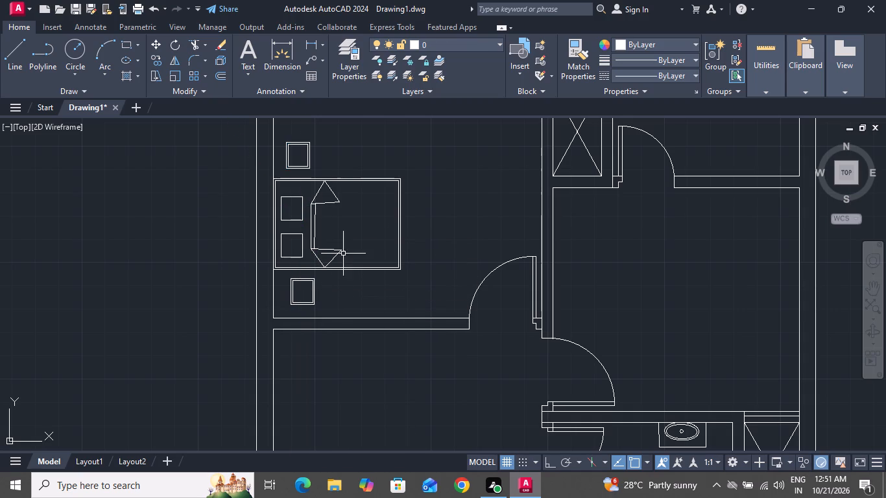
# Draw a wardrobe rectangle about 7'-3" by 1'-6" along the bedroom's top wall, starting at the inner corner of the outer walls.
pyautogui.keyDown('ctrl'); pyautogui.scroll(-2, 413, 198); pyautogui.keyUp('ctrl')
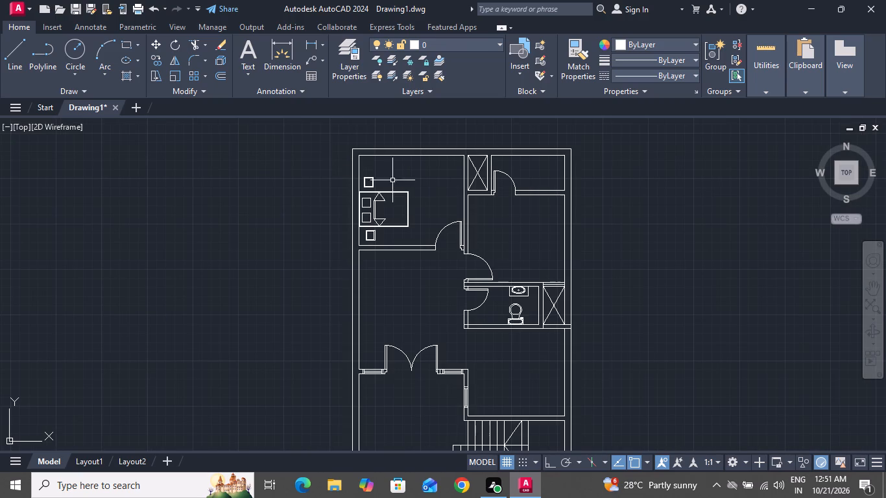
pyautogui.click(131, 49)
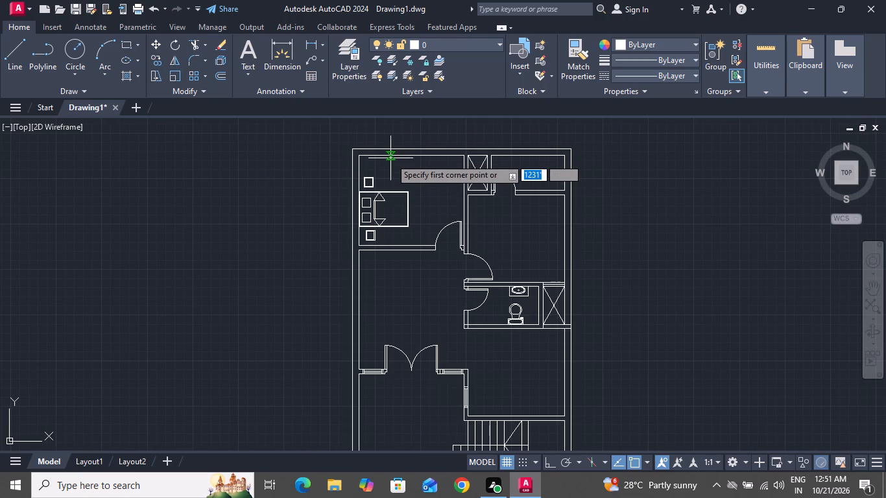
pyautogui.keyDown('ctrl'); pyautogui.scroll(1, 390, 158); pyautogui.keyUp('ctrl')
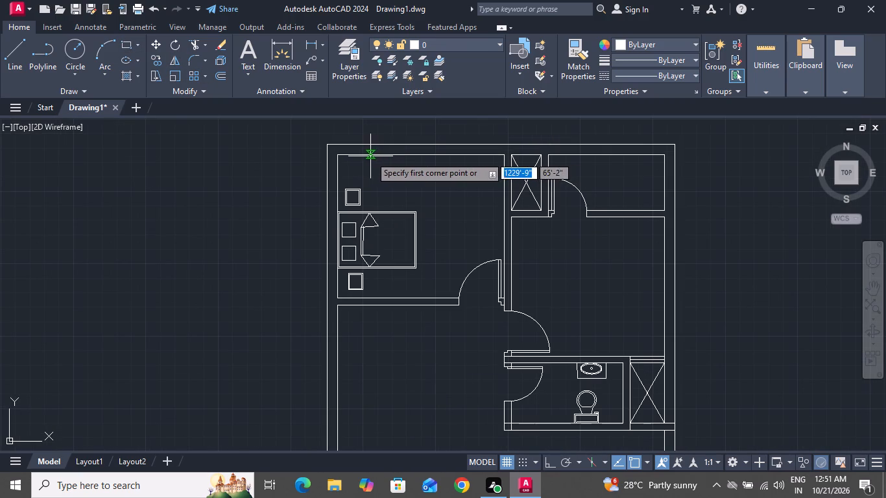
pyautogui.moveTo(337, 156); pyautogui.dragTo(370, 158)
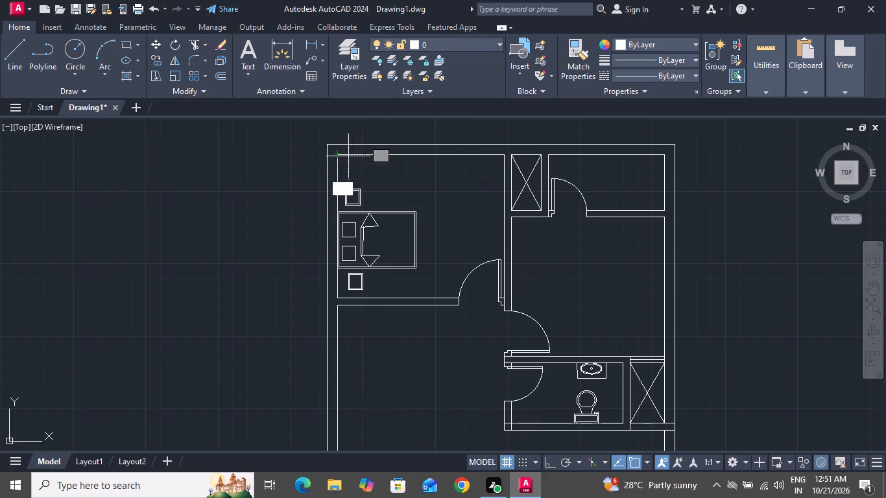
pyautogui.moveTo(370, 158); pyautogui.dragTo(389, 159)
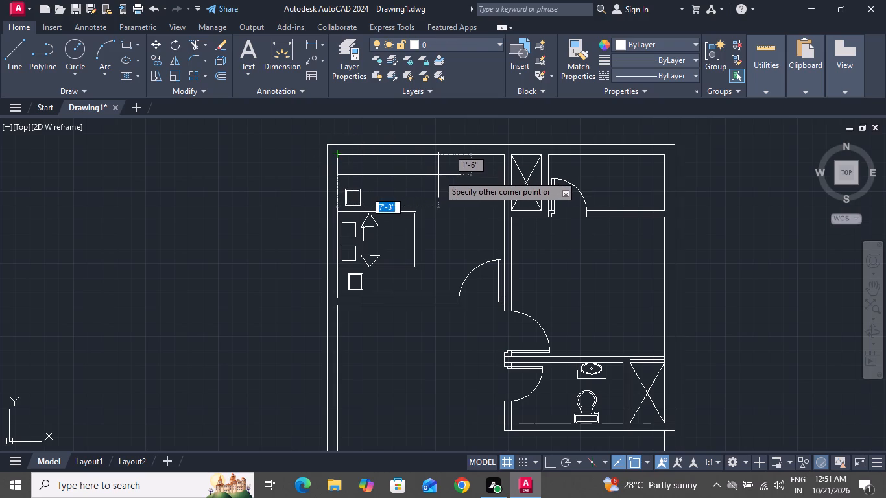
pyautogui.click(438, 175)
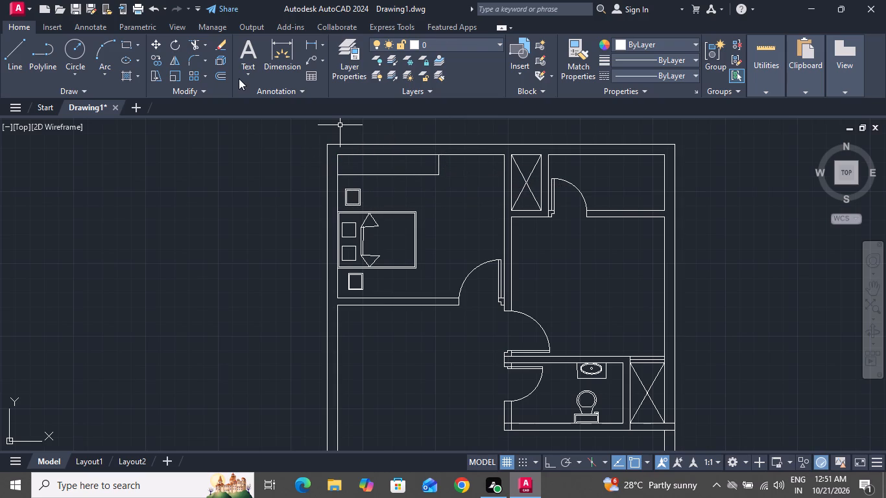
# Draw a horizontal line through the middle of the wardrobe rectangle, from one short side to the other.
pyautogui.click(9, 40)
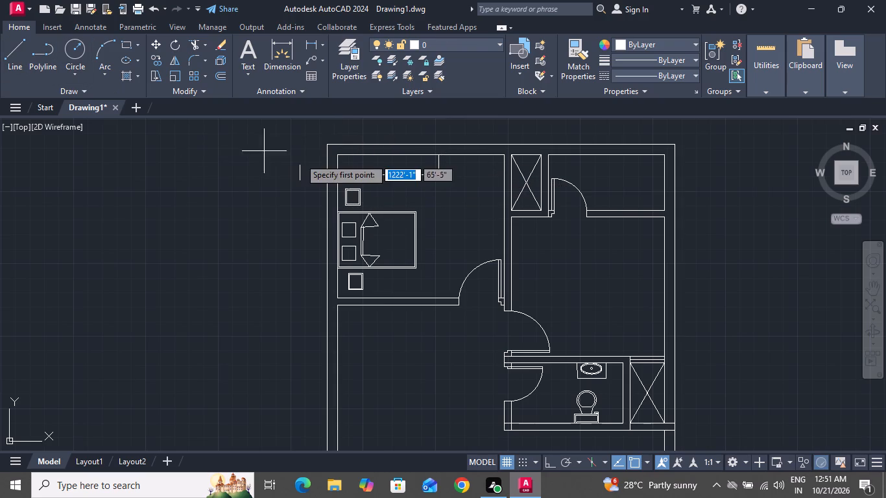
pyautogui.moveTo(339, 166); pyautogui.dragTo(395, 165)
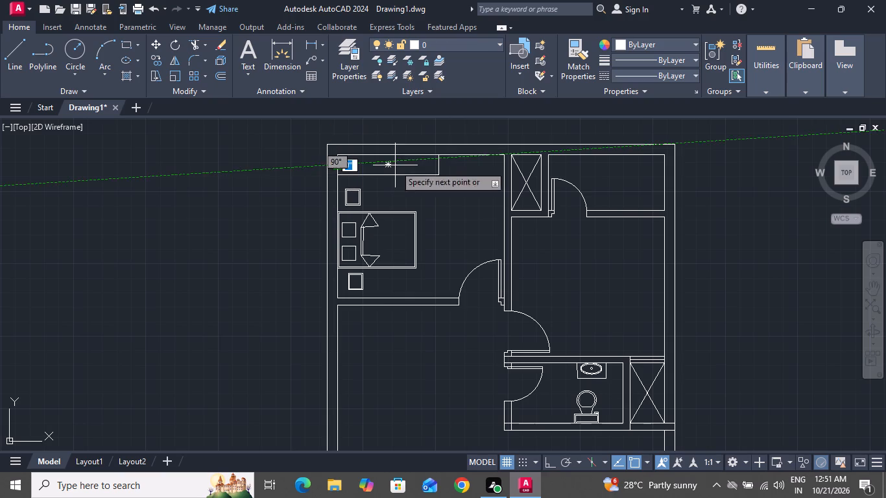
pyautogui.click(440, 165)
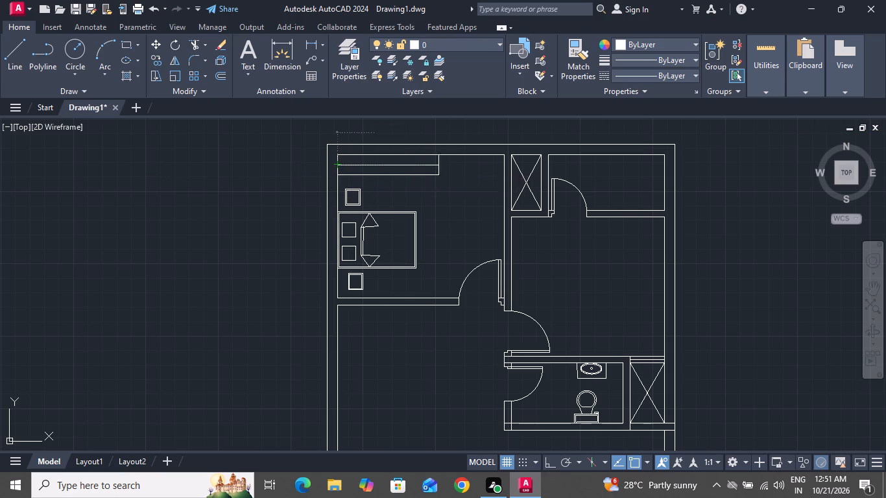
pyautogui.rightClick(440, 165)
pyautogui.click(451, 182)
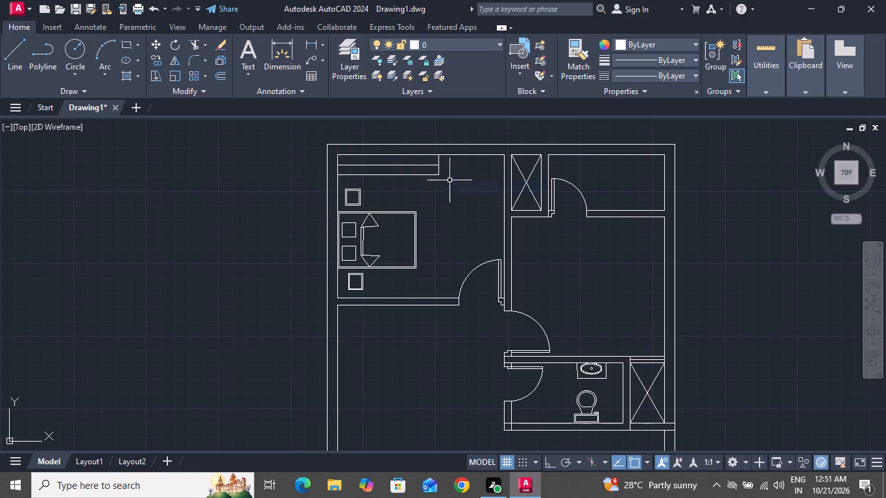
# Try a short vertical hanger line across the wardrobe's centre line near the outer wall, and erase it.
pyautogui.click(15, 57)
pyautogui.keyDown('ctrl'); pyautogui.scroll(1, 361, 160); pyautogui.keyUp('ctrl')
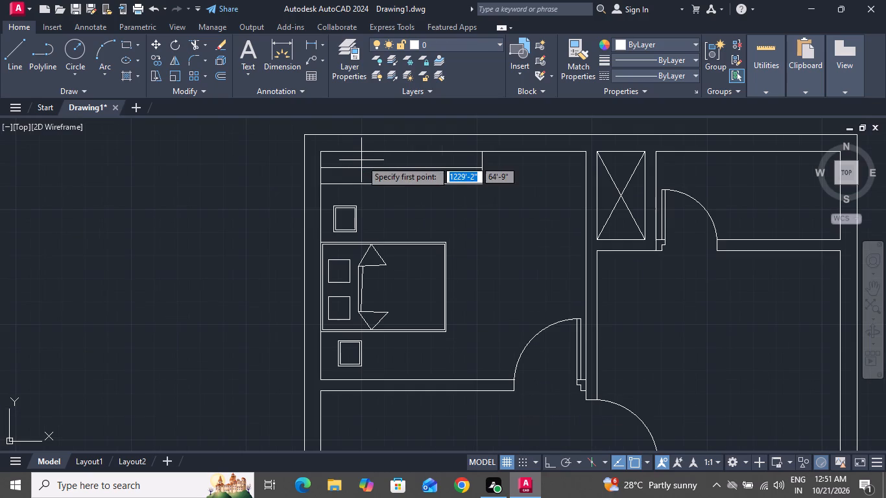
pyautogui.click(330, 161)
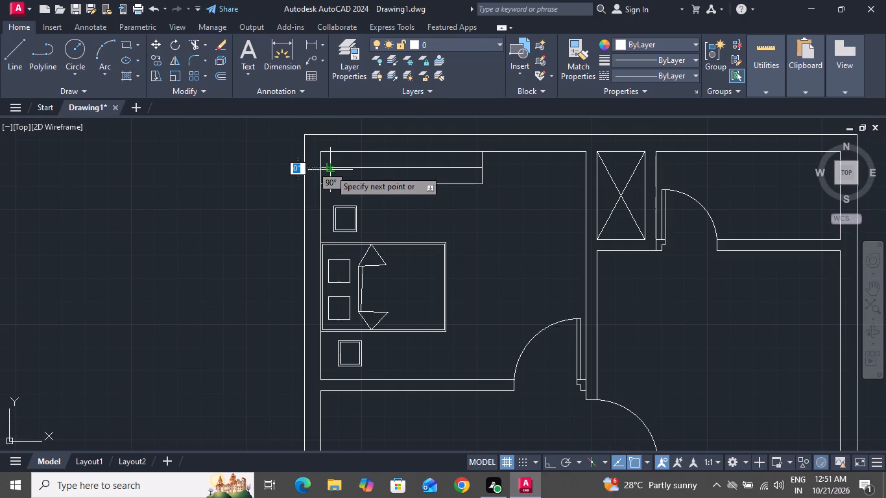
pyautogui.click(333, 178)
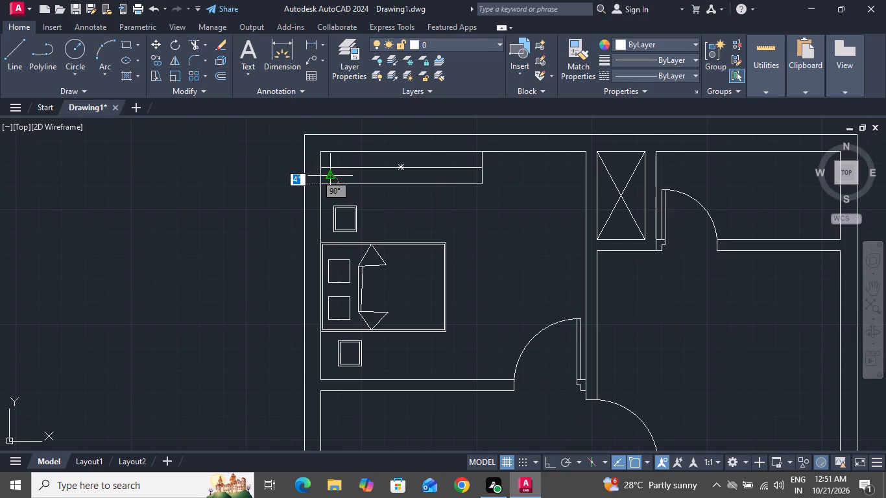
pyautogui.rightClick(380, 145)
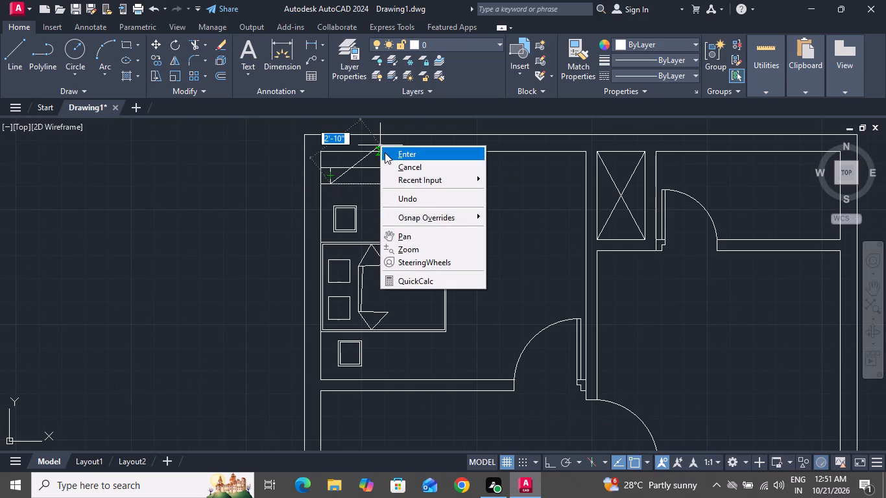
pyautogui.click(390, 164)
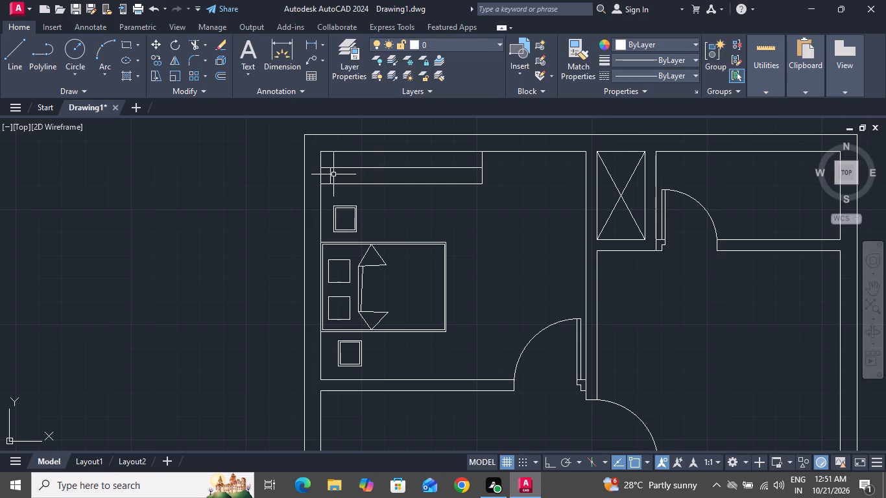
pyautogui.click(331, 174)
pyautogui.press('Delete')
# Draw a short vertical hanger line near the wardrobe's outer-wall end, crossing the centre line down to the front edge.
pyautogui.click(16, 67)
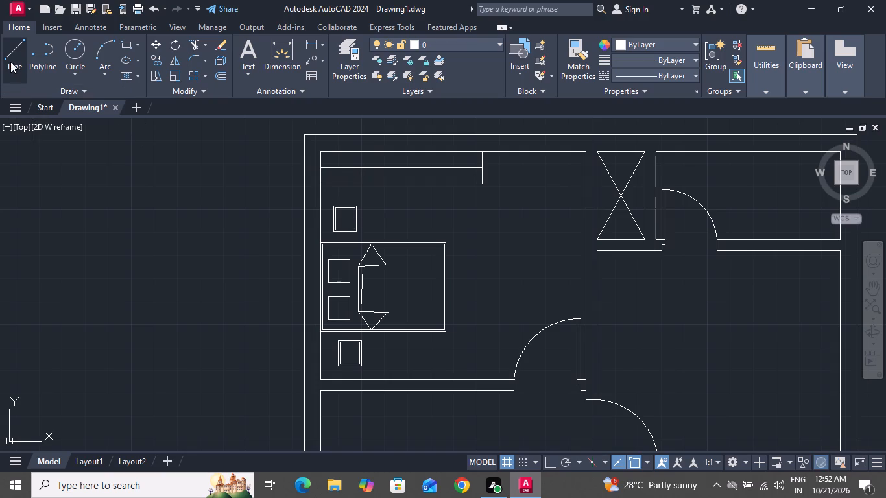
pyautogui.click(17, 50)
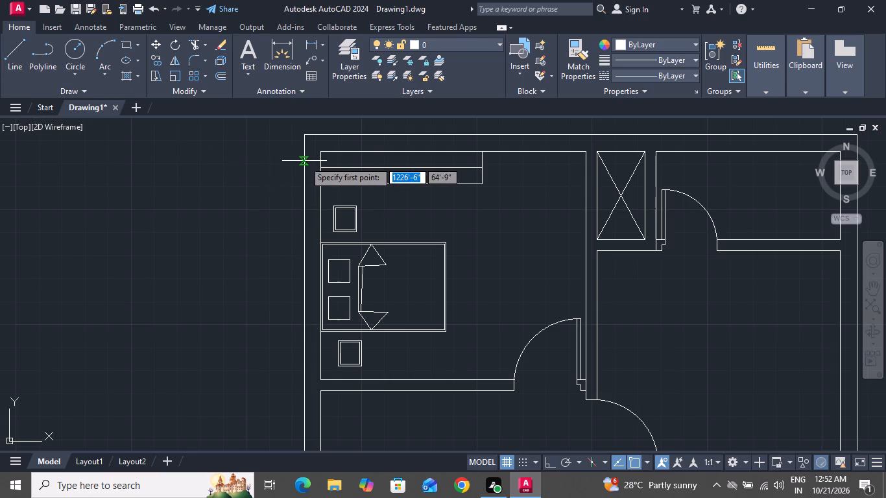
pyautogui.click(332, 158)
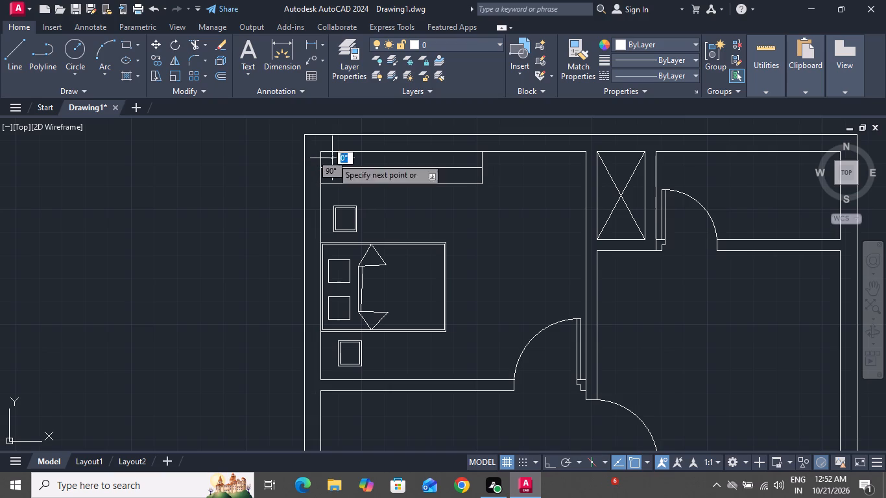
pyautogui.click(333, 183)
pyautogui.rightClick(333, 183)
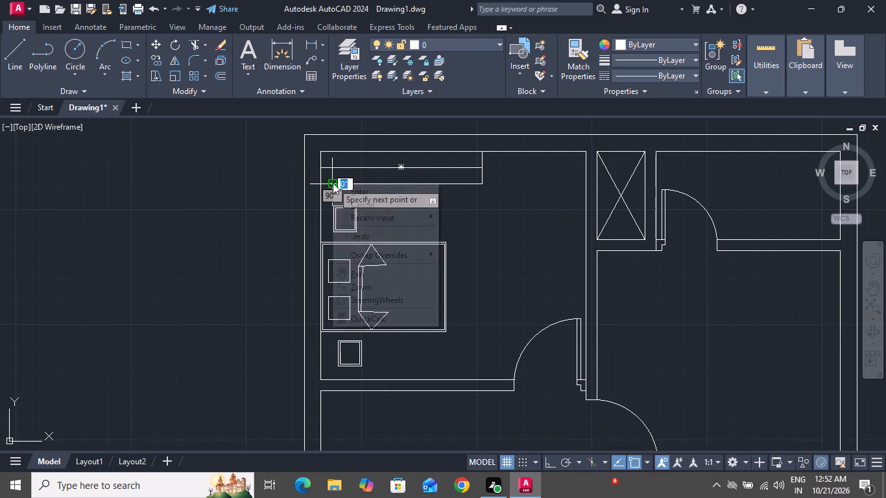
pyautogui.click(348, 195)
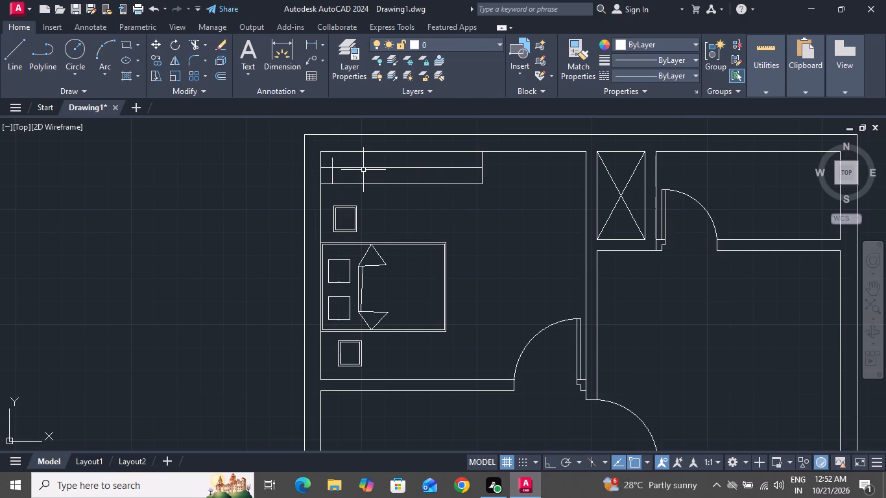
# Offset the hanger line 3" along the wardrobe, away from the outer wall, making three successive copies.
pyautogui.write('o')
pyautogui.press('space')
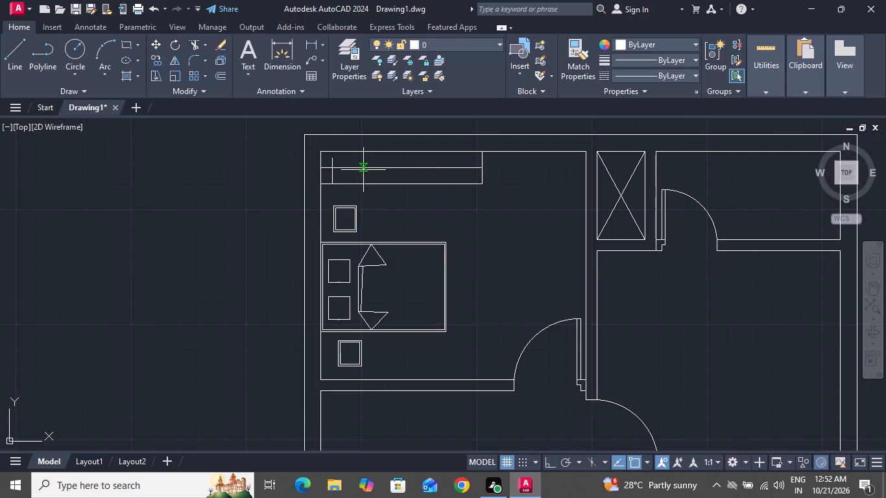
pyautogui.write('3"')
pyautogui.press('Return')
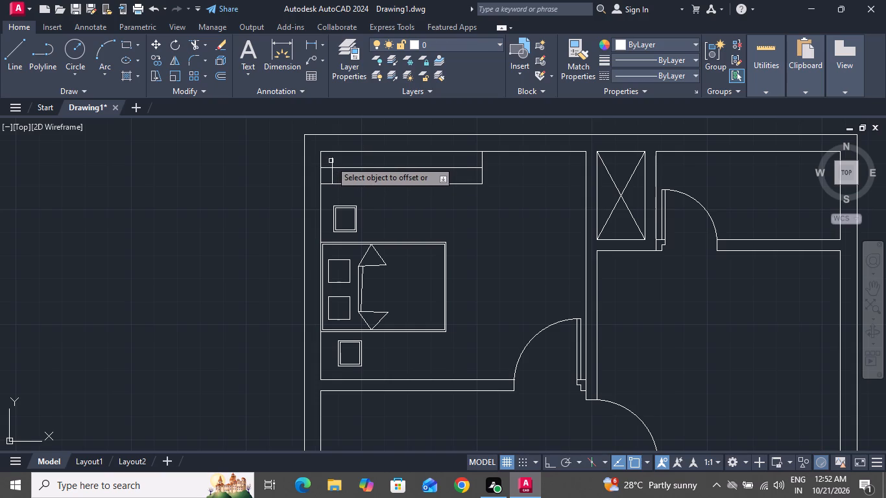
pyautogui.moveTo(333, 161); pyautogui.dragTo(348, 161)
pyautogui.moveTo(348, 161); pyautogui.dragTo(337, 162)
pyautogui.moveTo(337, 162); pyautogui.dragTo(350, 162)
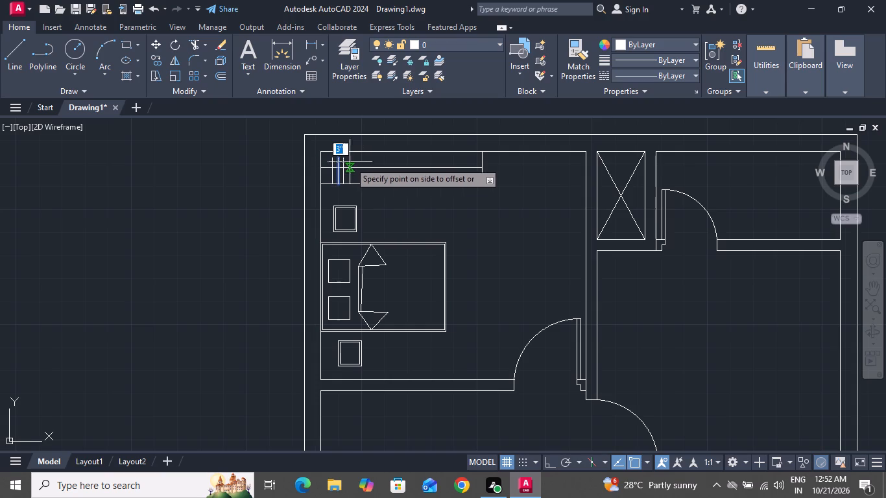
pyautogui.moveTo(350, 162); pyautogui.dragTo(350, 163)
pyautogui.click(350, 163)
pyautogui.moveTo(344, 162); pyautogui.dragTo(348, 162)
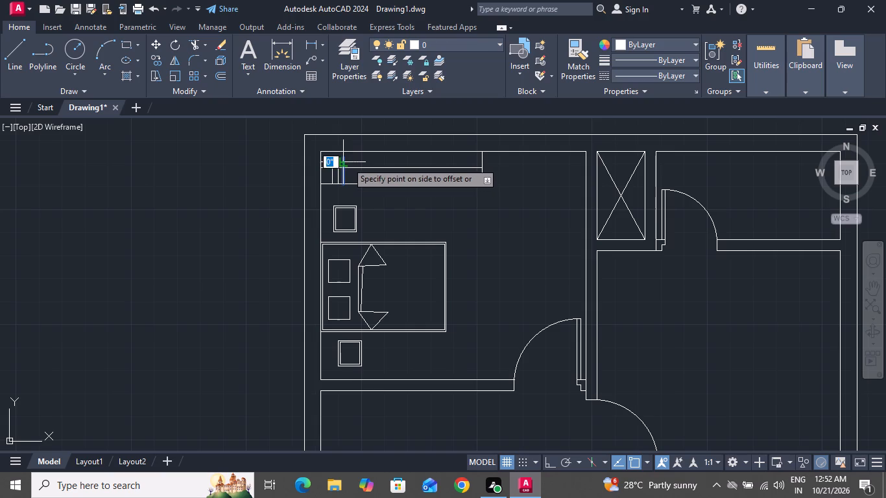
pyautogui.moveTo(348, 162); pyautogui.dragTo(352, 162)
pyautogui.click(352, 162)
# Add seven more hanger lines by offsetting the newest one 3" each time, up to just before the wardrobe's middle.
pyautogui.click(350, 162)
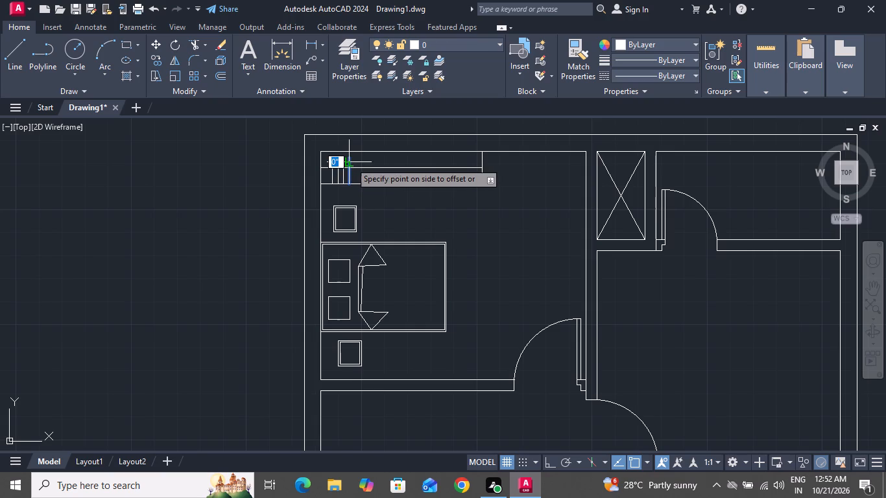
pyautogui.click(366, 164)
pyautogui.moveTo(354, 164); pyautogui.dragTo(368, 162)
pyautogui.click(368, 162)
pyautogui.moveTo(361, 161); pyautogui.dragTo(371, 161)
pyautogui.click(371, 161)
pyautogui.moveTo(366, 163); pyautogui.dragTo(381, 161)
pyautogui.moveTo(381, 161); pyautogui.dragTo(370, 161)
pyautogui.moveTo(370, 161); pyautogui.dragTo(376, 161)
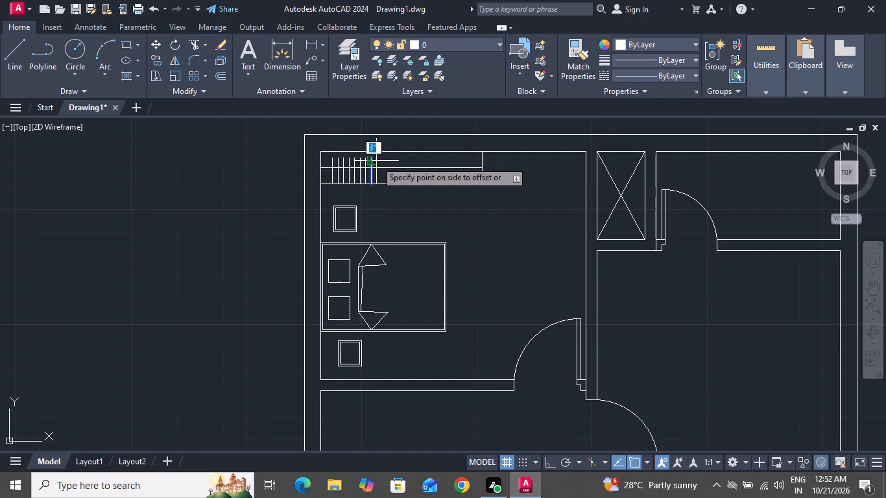
pyautogui.click(376, 161)
pyautogui.click(376, 163)
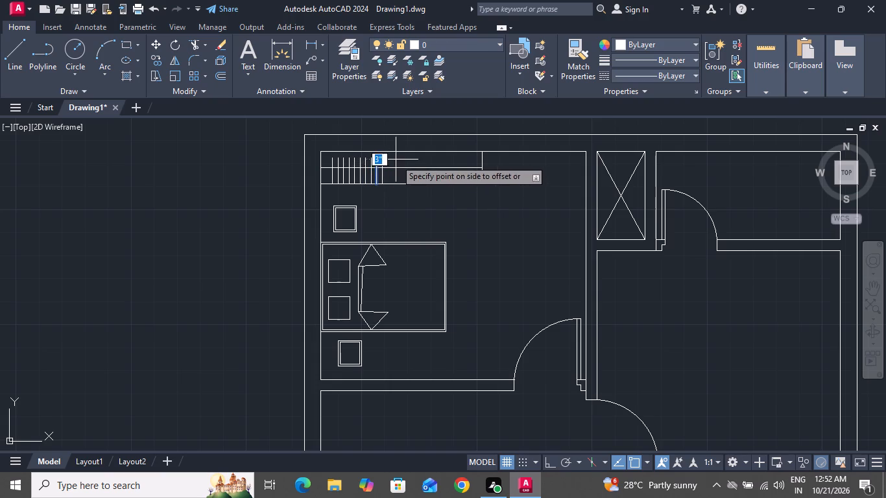
pyautogui.moveTo(396, 160); pyautogui.dragTo(383, 162)
pyautogui.click(383, 162)
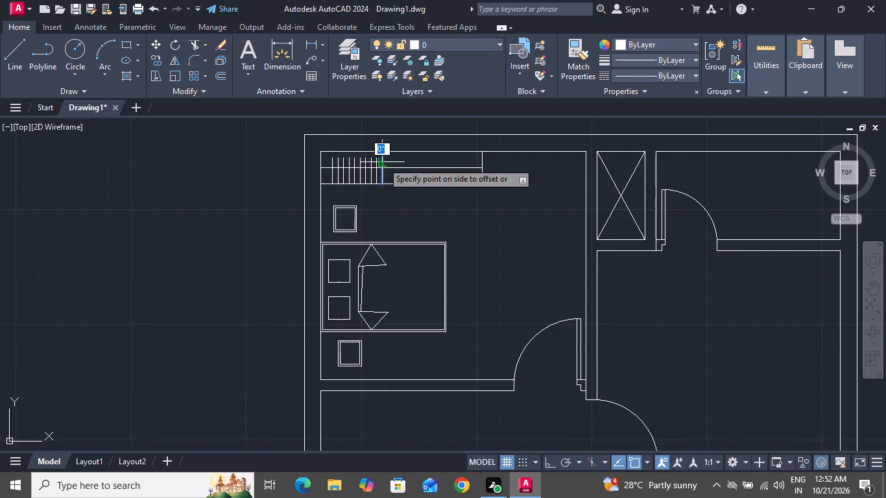
pyautogui.click(394, 162)
# Continue offsetting the newest hanger line 3" at a time, past the wardrobe's middle to about two-thirds of its length.
pyautogui.click(386, 161)
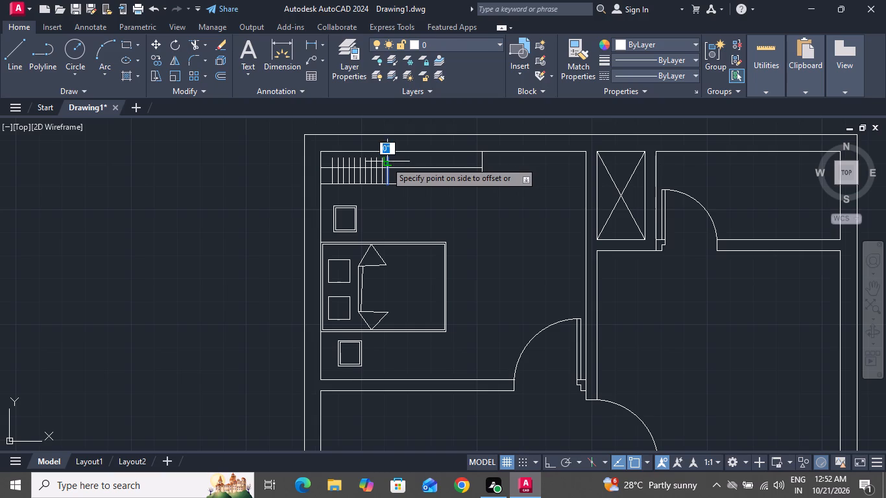
pyautogui.moveTo(407, 161); pyautogui.dragTo(394, 163)
pyautogui.doubleClick(394, 163)
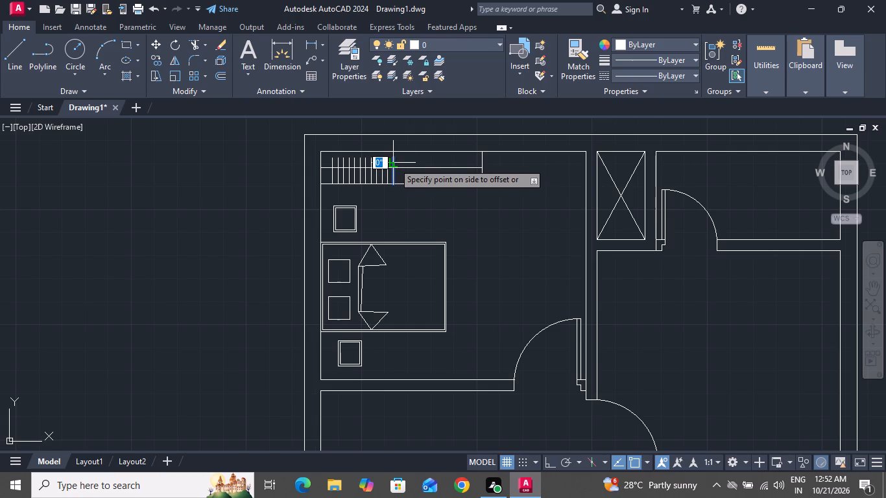
pyautogui.click(409, 162)
pyautogui.moveTo(398, 162); pyautogui.dragTo(416, 161)
pyautogui.moveTo(416, 161); pyautogui.dragTo(406, 161)
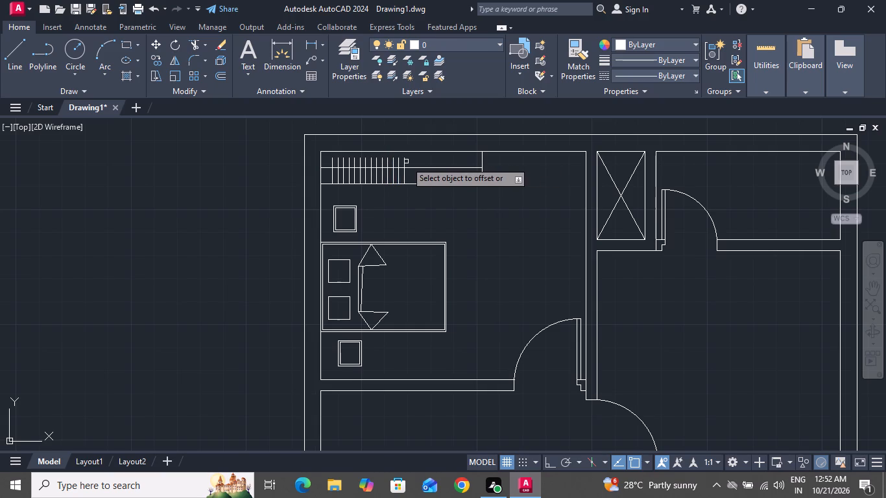
pyautogui.moveTo(406, 161); pyautogui.dragTo(403, 161)
pyautogui.moveTo(403, 161); pyautogui.dragTo(411, 161)
pyautogui.click(411, 161)
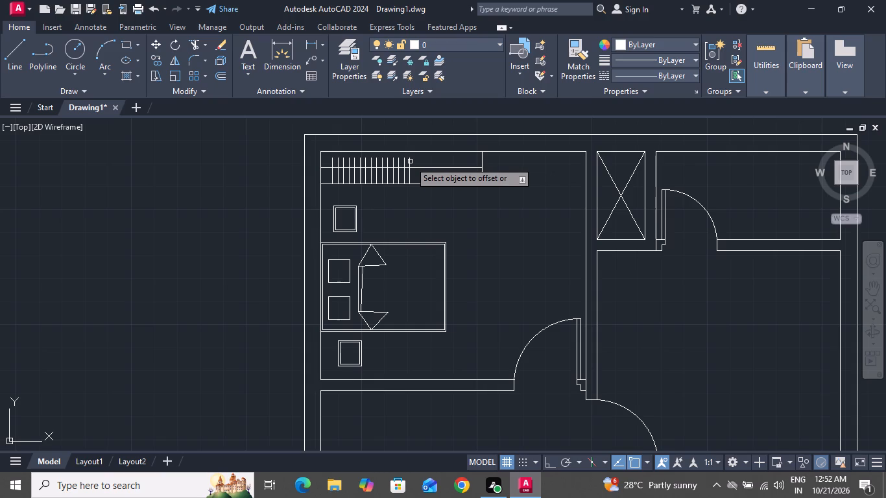
pyautogui.moveTo(410, 161); pyautogui.dragTo(424, 162)
pyautogui.moveTo(424, 162); pyautogui.dragTo(414, 162)
pyautogui.moveTo(414, 162); pyautogui.dragTo(425, 161)
pyautogui.click(425, 161)
pyautogui.click(420, 161)
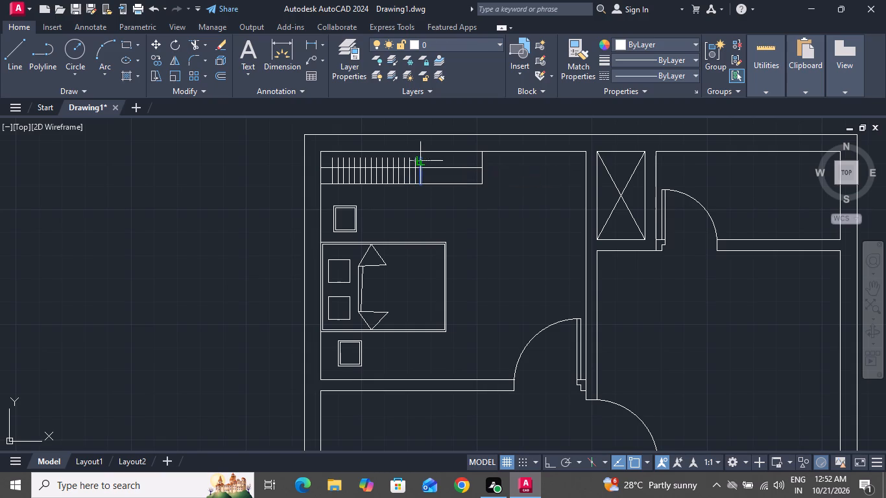
pyautogui.click(422, 161)
pyautogui.click(422, 161)
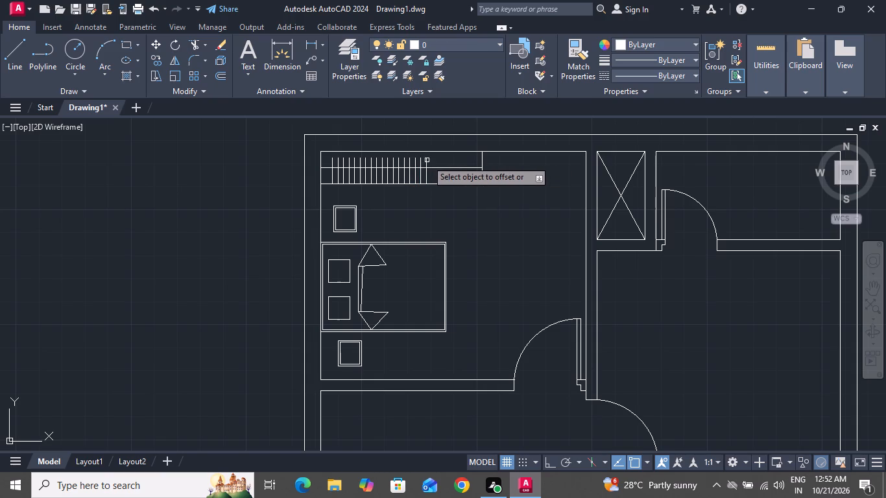
# Add three more hanger lines at 3" offsets, reaching about three-quarters of the wardrobe's length.
pyautogui.moveTo(427, 160); pyautogui.dragTo(434, 160)
pyautogui.click(434, 160)
pyautogui.moveTo(432, 160); pyautogui.dragTo(443, 159)
pyautogui.moveTo(443, 159); pyautogui.dragTo(437, 160)
pyautogui.click(437, 160)
pyautogui.click(442, 160)
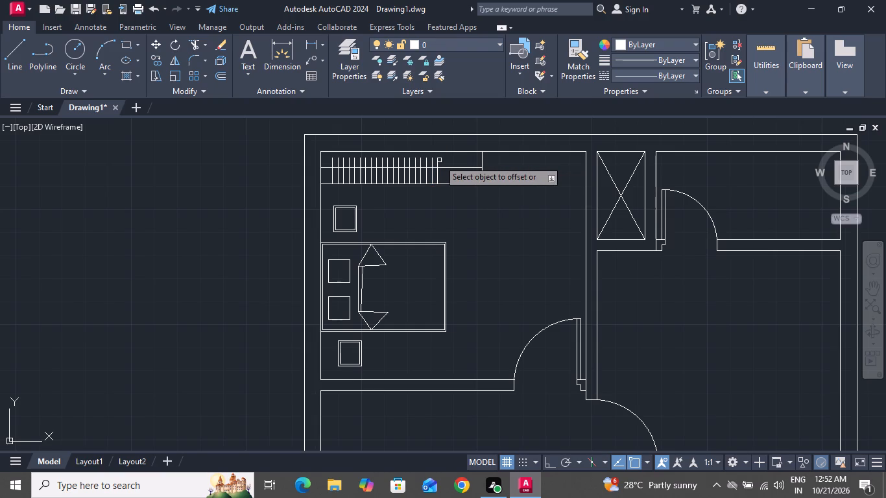
pyautogui.click(437, 160)
pyautogui.click(442, 160)
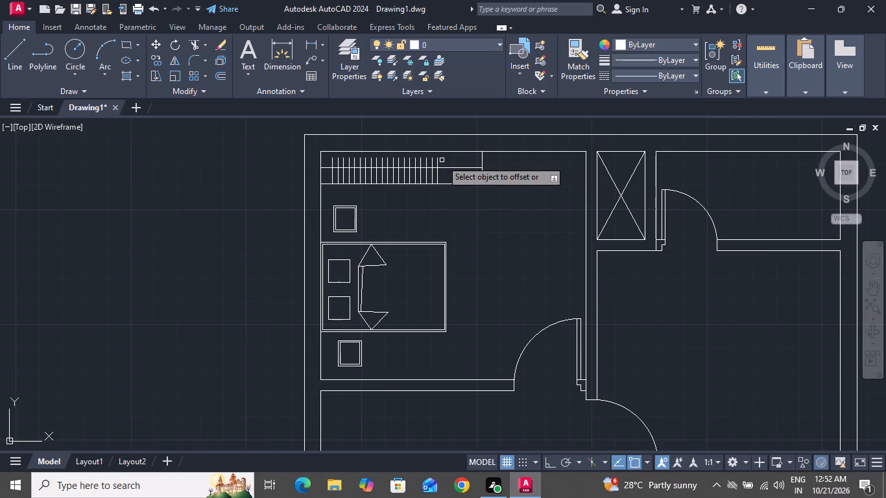
pyautogui.click(438, 161)
pyautogui.click(455, 162)
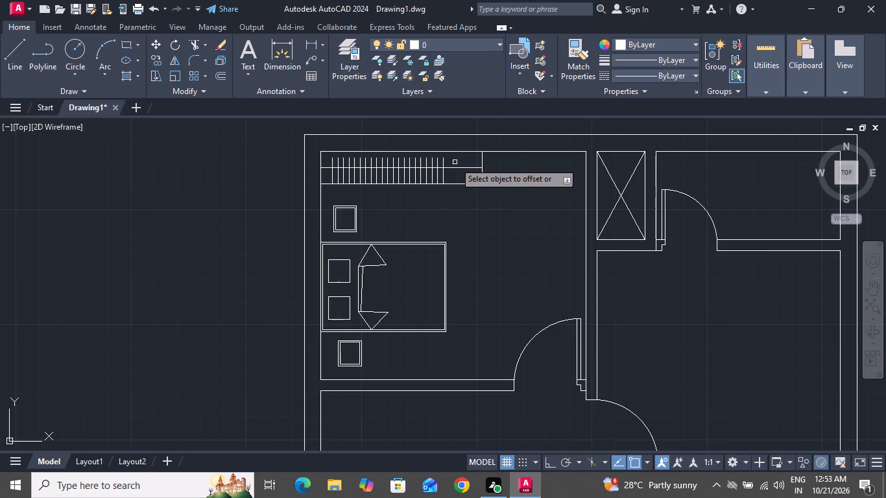
pyautogui.click(446, 160)
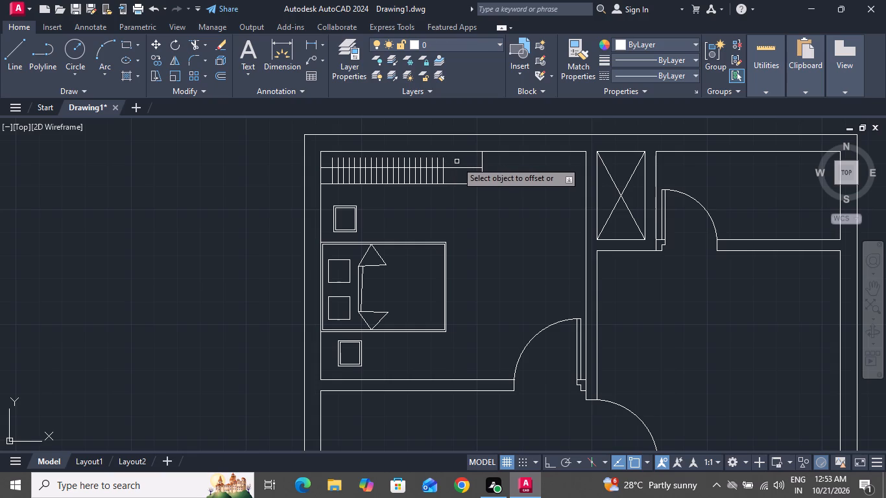
# Add four more hanger lines at 3" offsets, continuing towards the wardrobe's free end.
pyautogui.click(443, 163)
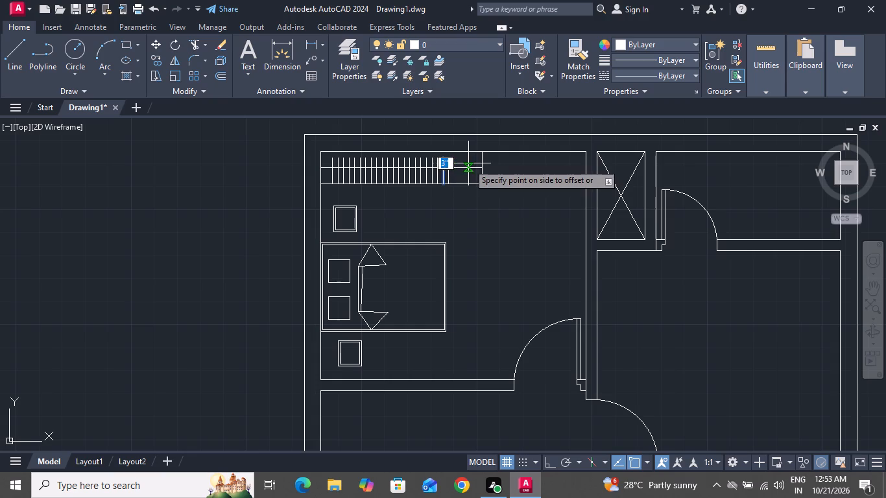
pyautogui.click(468, 163)
pyautogui.click(447, 161)
pyautogui.moveTo(481, 160); pyautogui.dragTo(455, 163)
pyautogui.moveTo(455, 163); pyautogui.dragTo(472, 163)
pyautogui.click(472, 163)
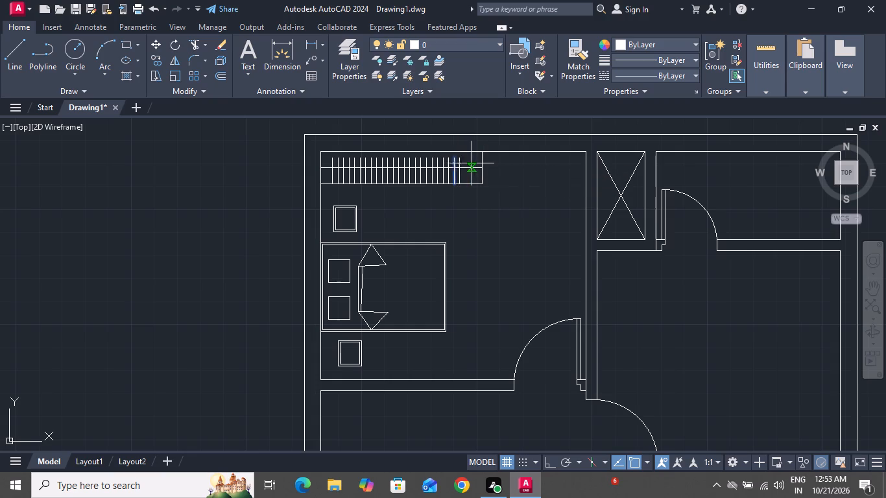
pyautogui.click(460, 163)
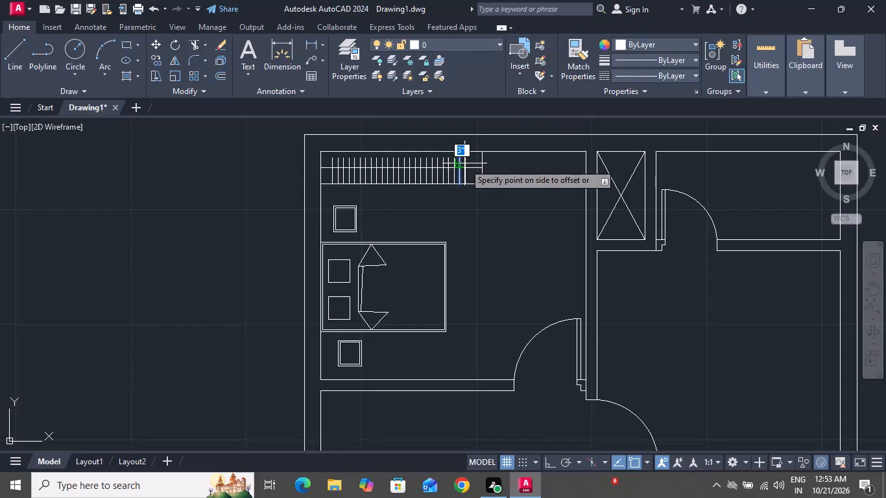
pyautogui.click(464, 163)
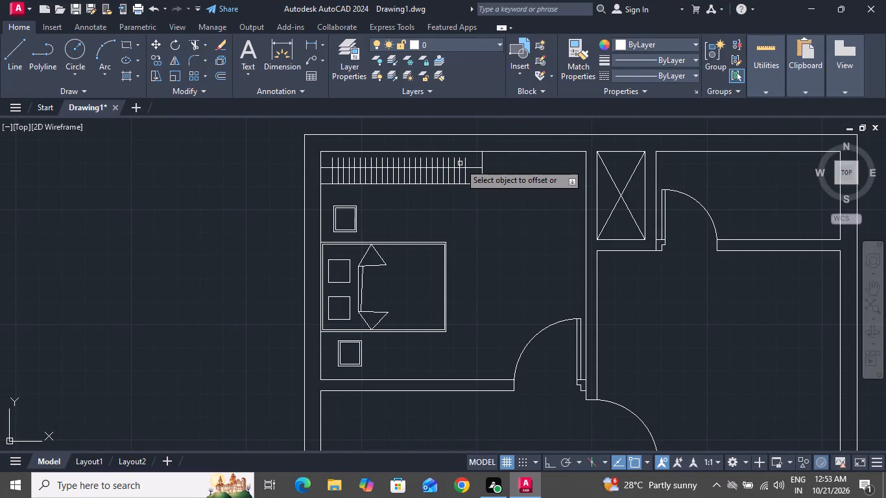
# Complete the hanger row with two more 3" offsets up to just before the wardrobe's end edge, and finish the Offset command.
pyautogui.keyDown('ctrl'); pyautogui.scroll(3, 460, 163); pyautogui.keyUp('ctrl')
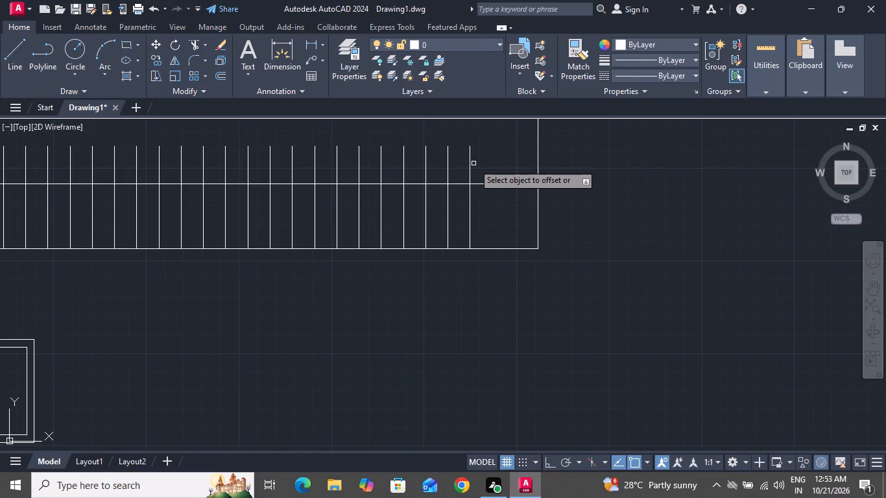
pyautogui.click(469, 163)
pyautogui.click(486, 167)
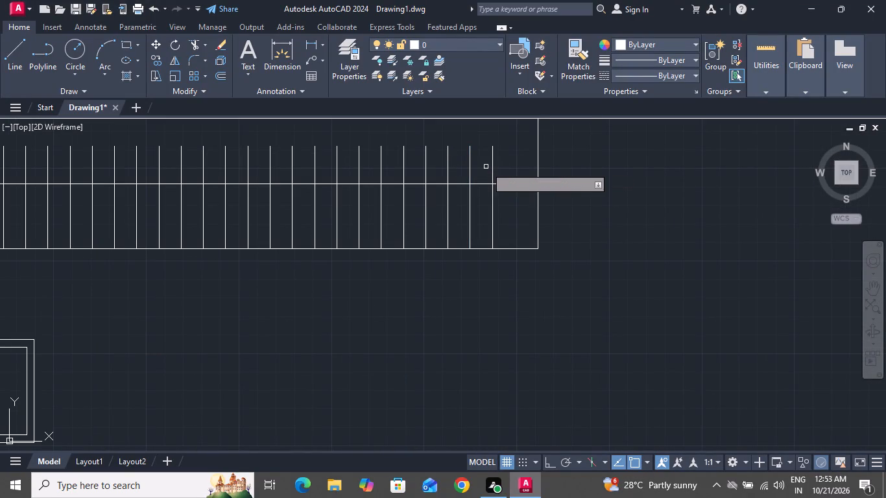
pyautogui.click(488, 167)
pyautogui.moveTo(513, 166); pyautogui.dragTo(491, 167)
pyautogui.click(491, 167)
pyautogui.click(511, 169)
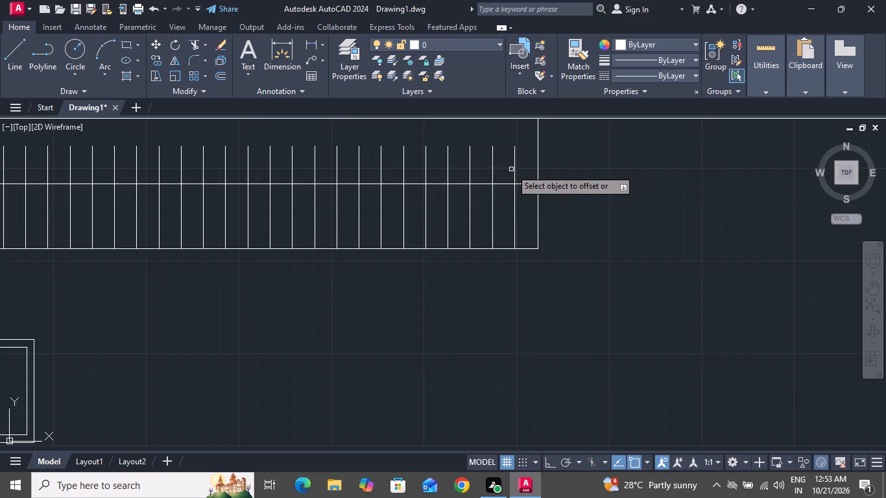
pyautogui.keyDown('ctrl'); pyautogui.scroll(-2, 508, 166); pyautogui.keyUp('ctrl')
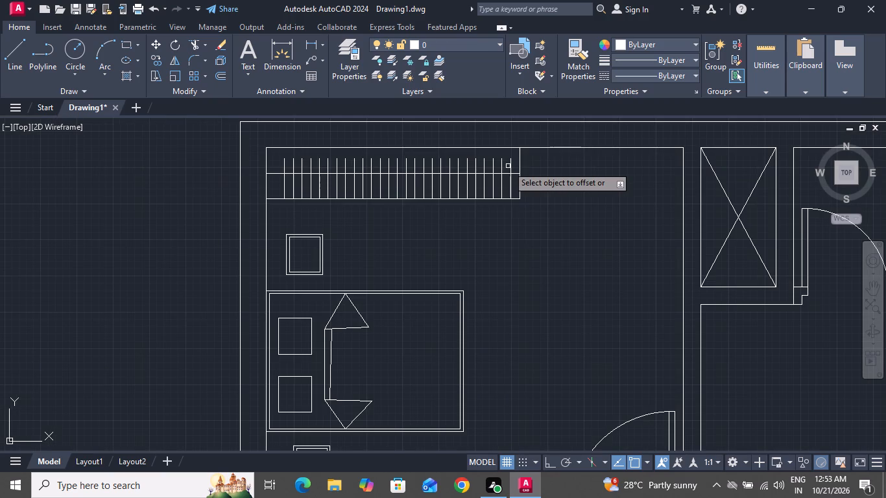
pyautogui.rightClick(508, 166)
pyautogui.click(520, 189)
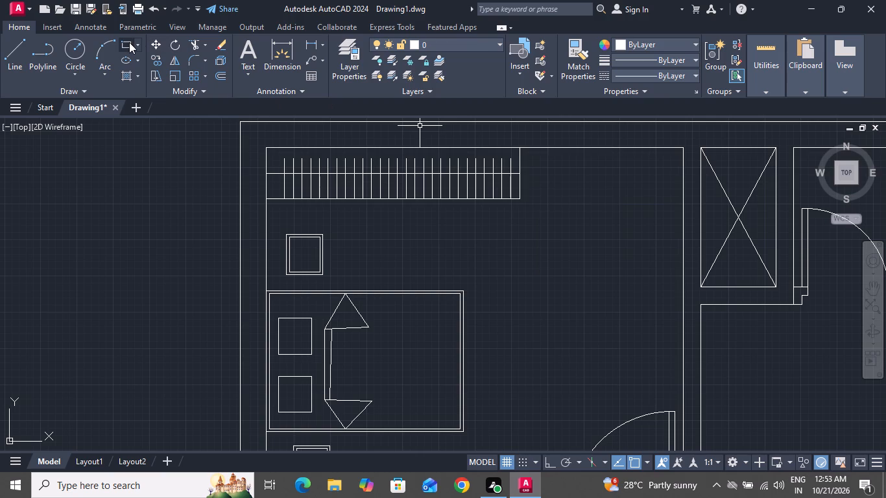
# Draw a TV unit rectangle about 10" deep and 3' long against the bedroom partition wall opposite the bed.
pyautogui.moveTo(129, 42); pyautogui.dragTo(257, 101)
pyautogui.click(125, 43)
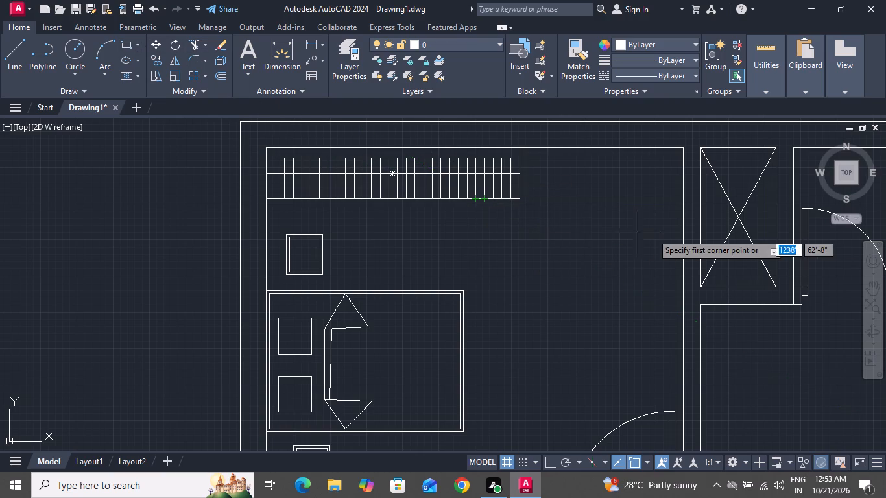
pyautogui.click(682, 255)
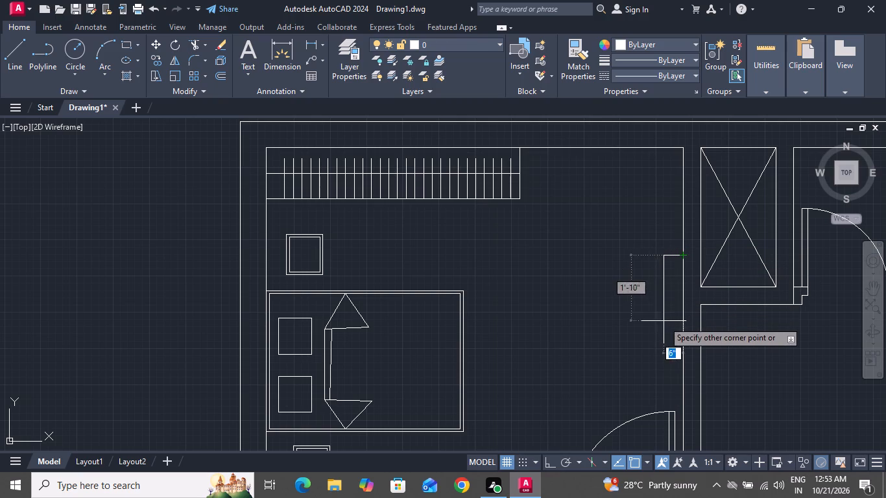
pyautogui.click(654, 359)
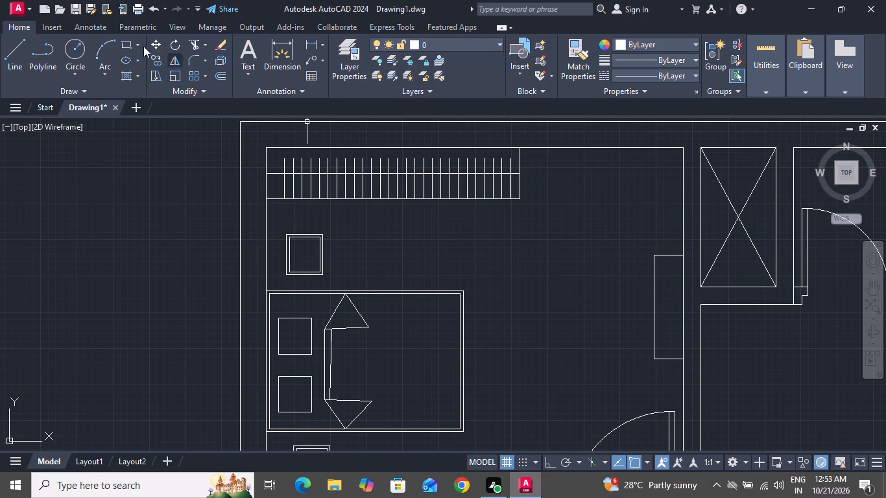
# Draw a thin rectangle about 1" by 2'-1" inside the TV unit, parallel to the wall, for the screen.
pyautogui.click(122, 40)
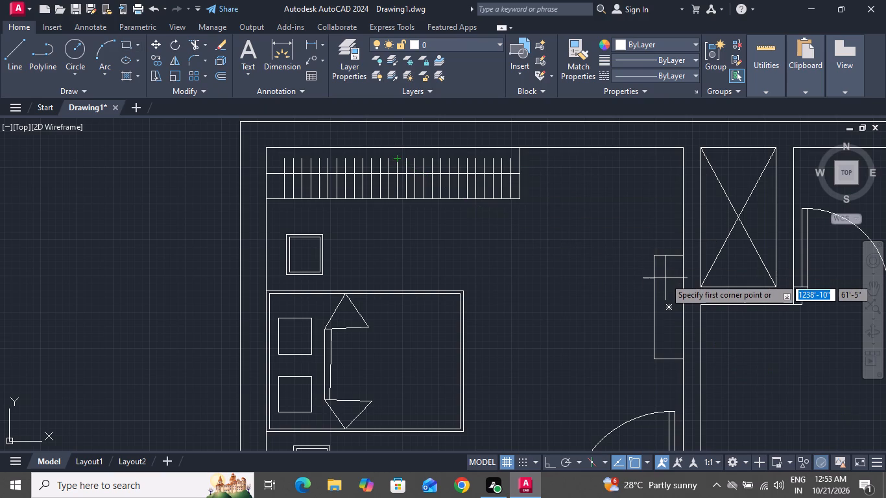
pyautogui.click(666, 273)
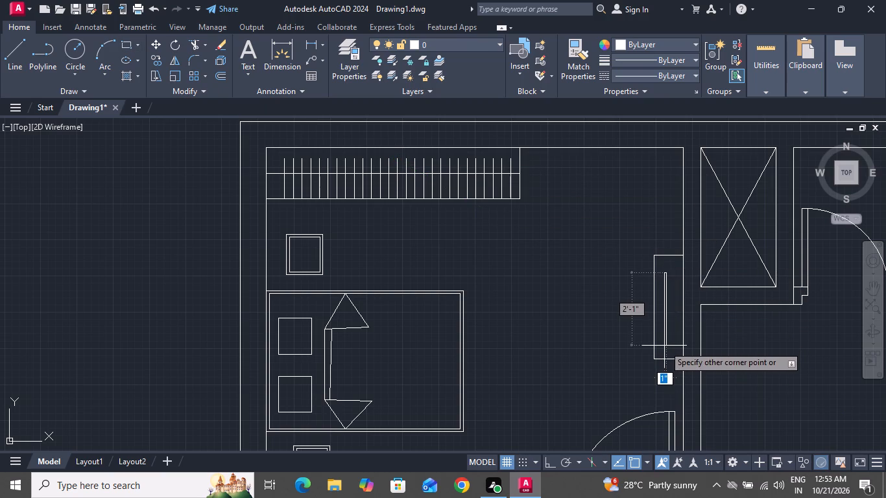
pyautogui.click(662, 348)
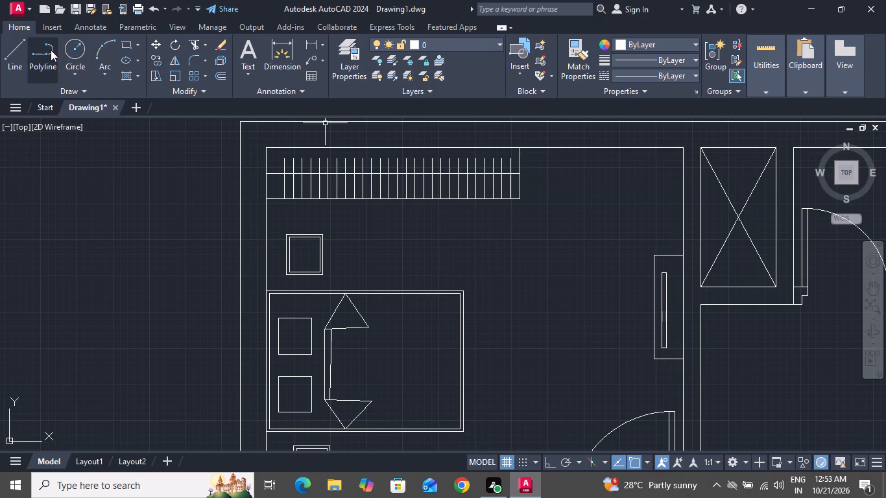
# Draw the TV's tapered back on the screen's wall-facing side with lines: two short slanted ends joined by an edge about 1'-9" long.
pyautogui.click(12, 50)
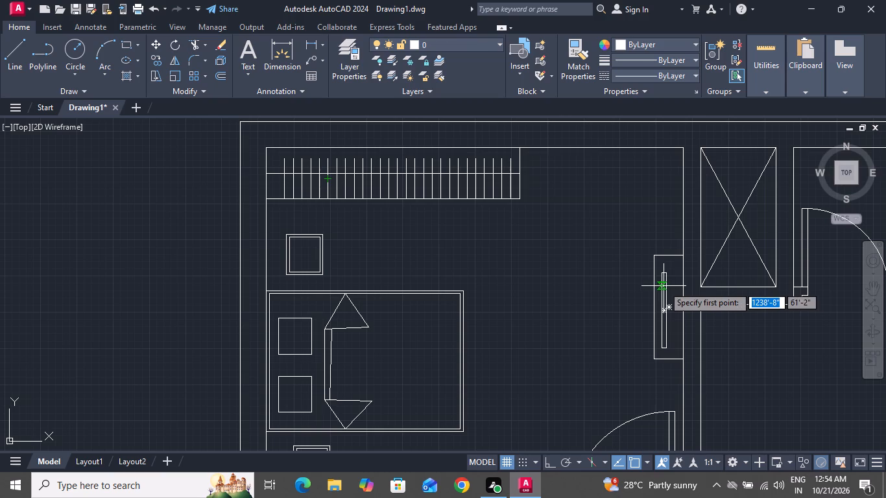
pyautogui.moveTo(667, 284); pyautogui.dragTo(670, 281)
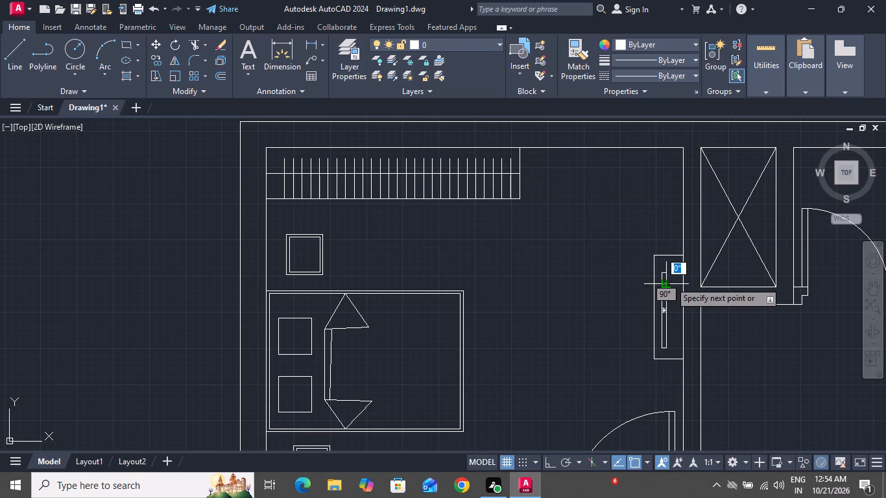
pyautogui.moveTo(670, 281); pyautogui.dragTo(673, 277)
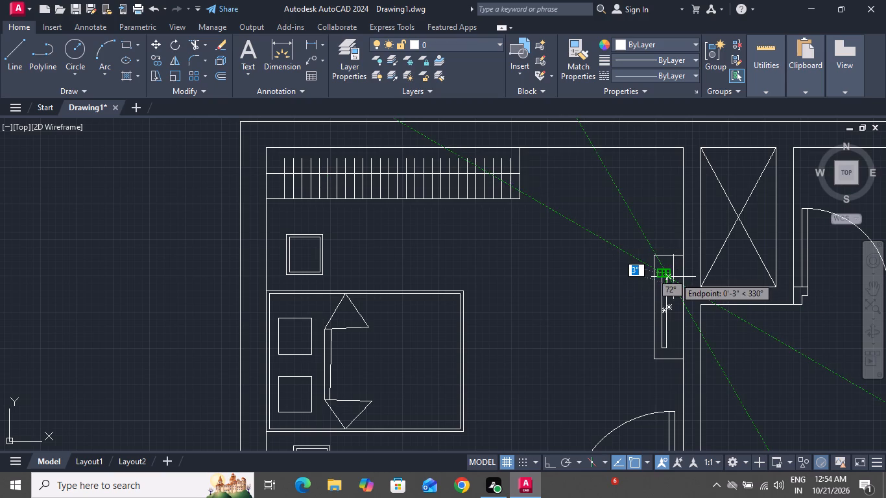
pyautogui.moveTo(673, 277); pyautogui.dragTo(673, 278)
pyautogui.moveTo(673, 278); pyautogui.dragTo(676, 323)
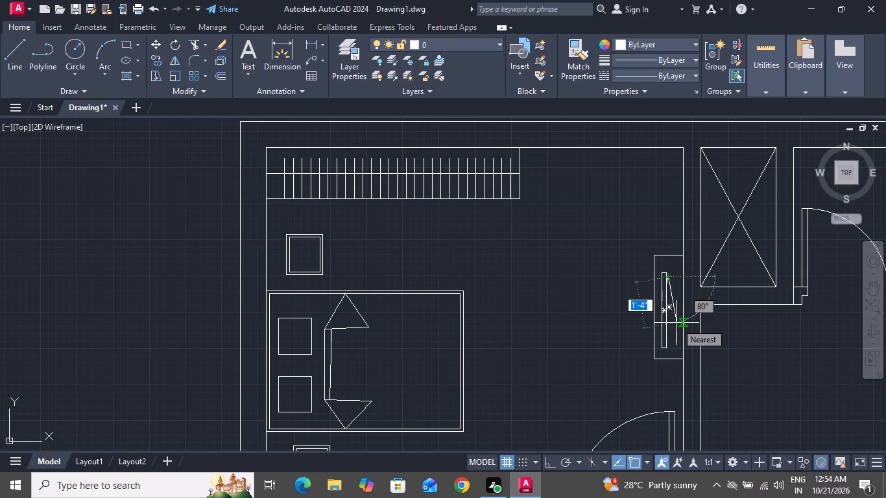
pyautogui.keyDown('ctrl'); pyautogui.scroll(4, 676, 323); pyautogui.keyUp('ctrl')
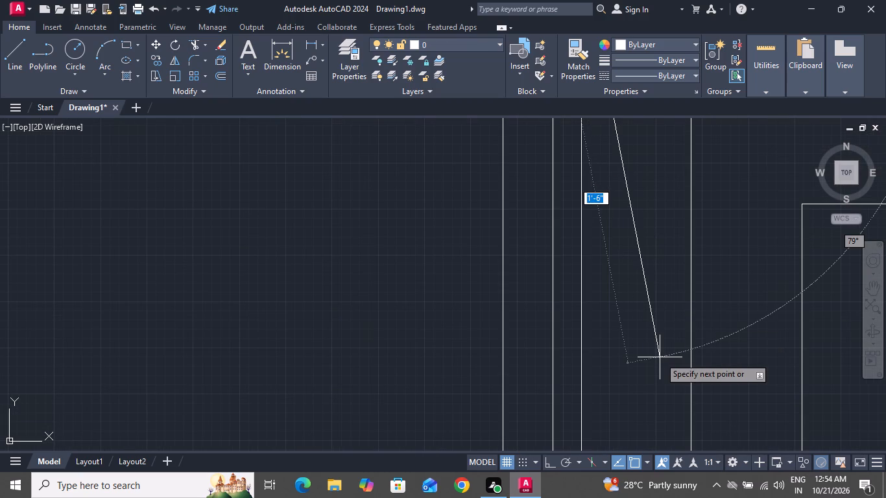
pyautogui.keyDown('ctrl'); pyautogui.scroll(-3, 660, 357); pyautogui.keyUp('ctrl')
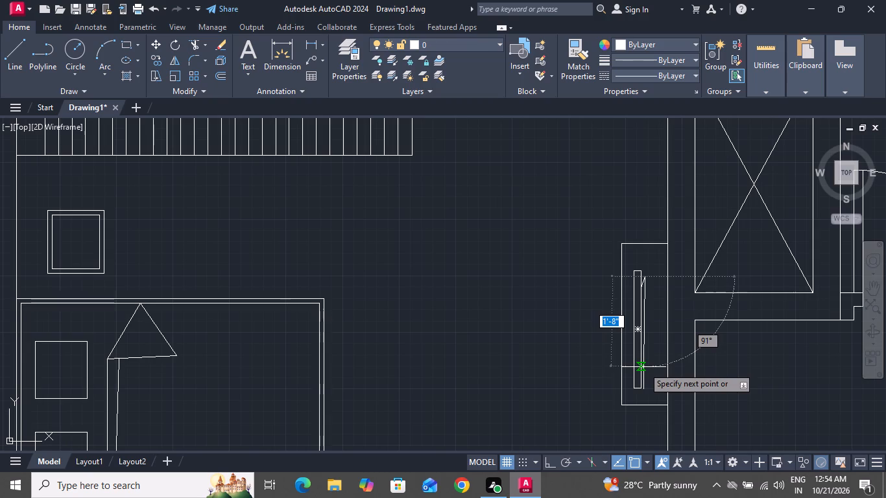
pyautogui.keyDown('ctrl'); pyautogui.scroll(1, 643, 367); pyautogui.keyUp('ctrl')
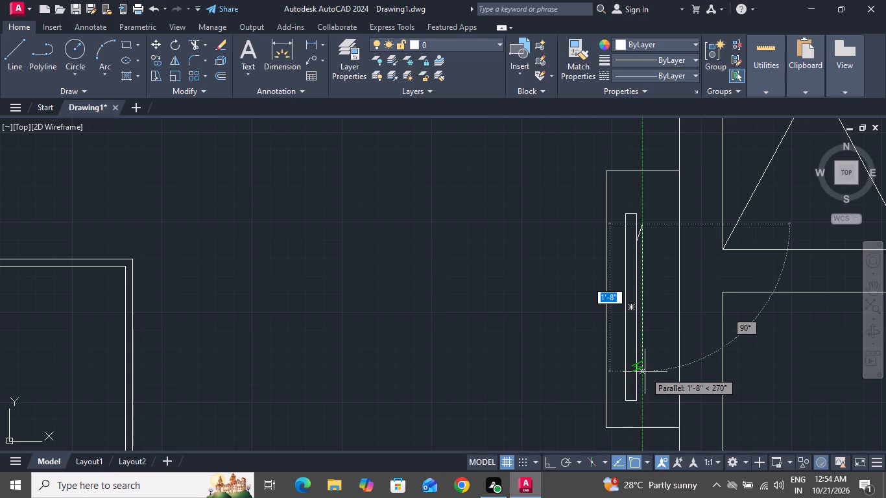
pyautogui.keyDown('ctrl'); pyautogui.scroll(2, 645, 372); pyautogui.keyUp('ctrl')
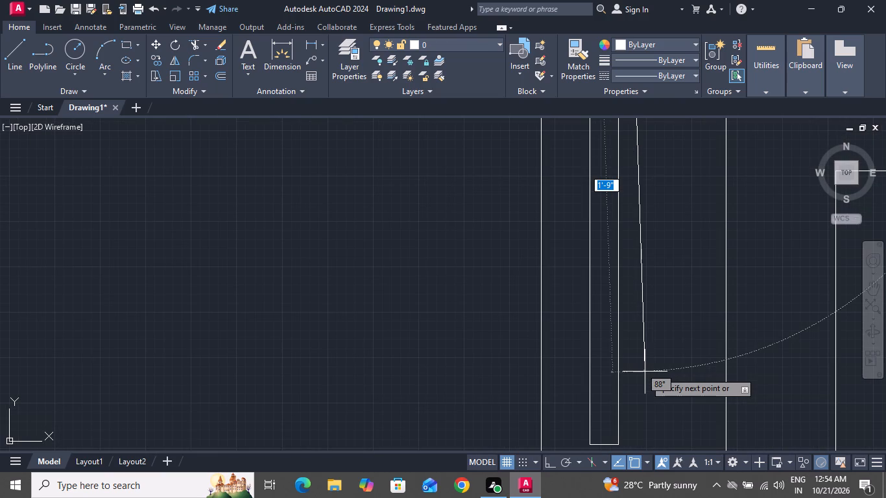
pyautogui.moveTo(637, 374); pyautogui.dragTo(626, 355)
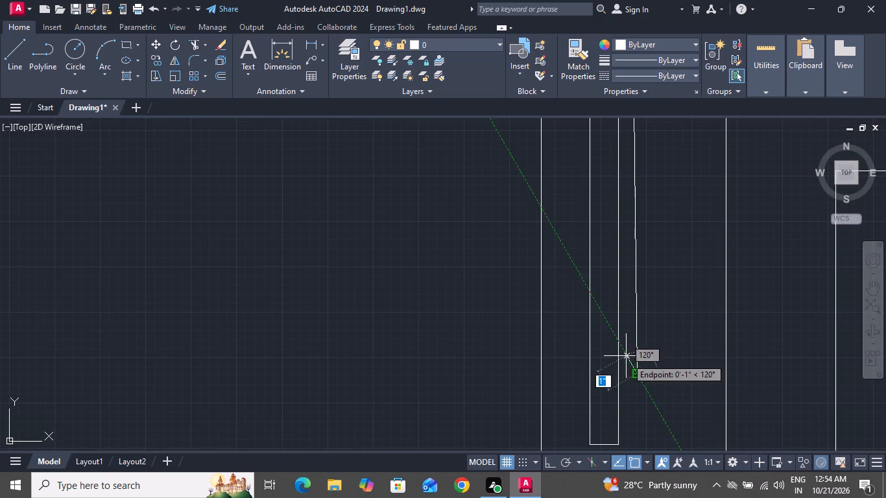
pyautogui.moveTo(626, 355); pyautogui.dragTo(616, 344)
pyautogui.click(616, 344)
pyautogui.rightClick(616, 344)
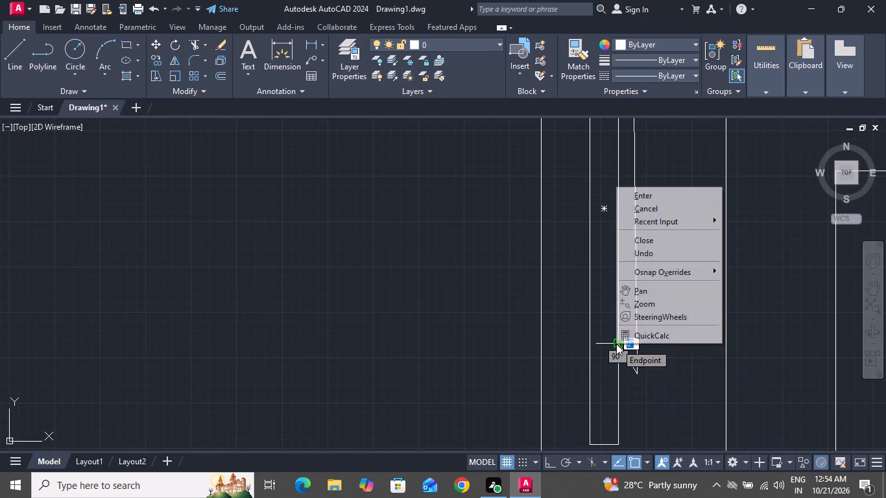
pyautogui.click(649, 213)
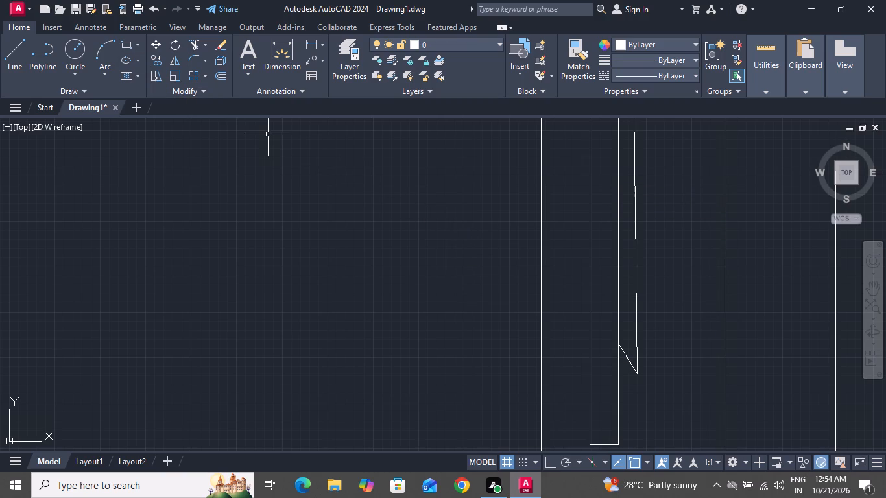
# Fill the TV unit area around the screen and its tapered back with a solid hatch in black (0,0,0).
pyautogui.click(130, 81)
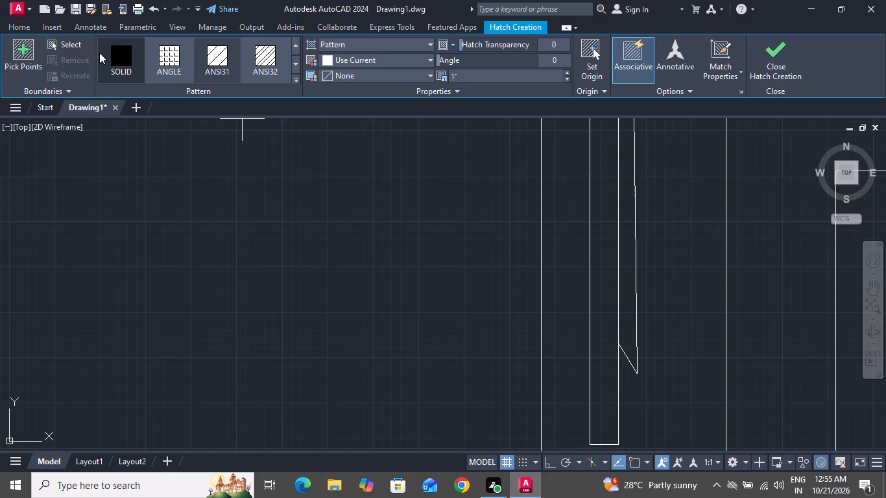
pyautogui.click(121, 45)
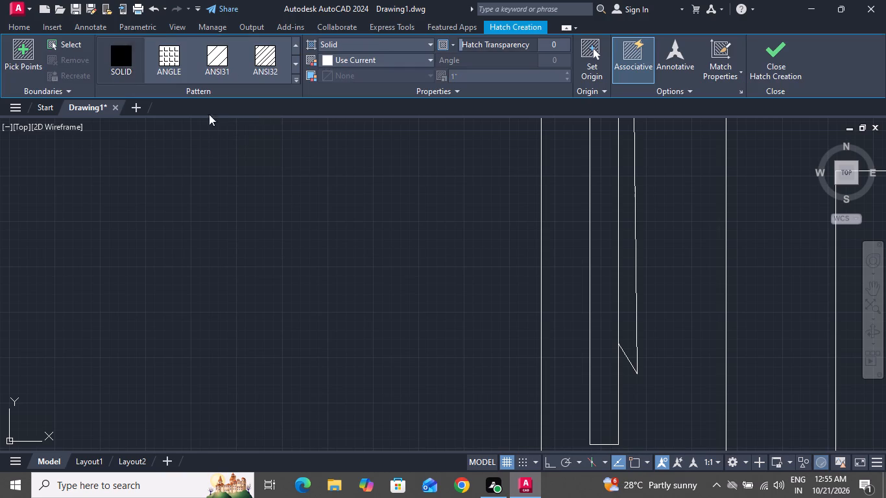
pyautogui.click(617, 233)
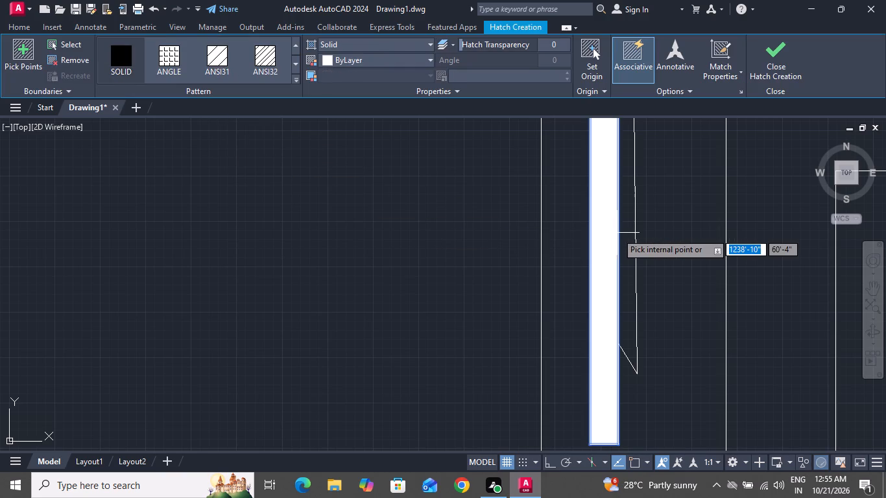
pyautogui.click(625, 233)
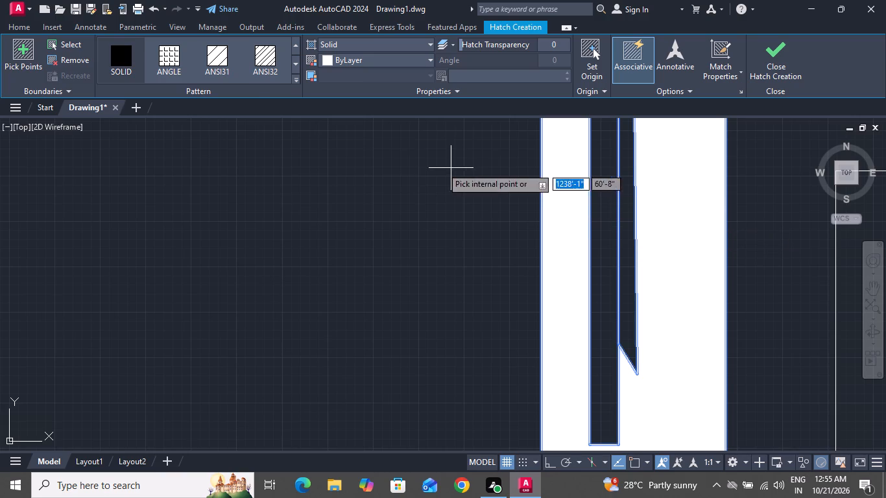
pyautogui.click(337, 58)
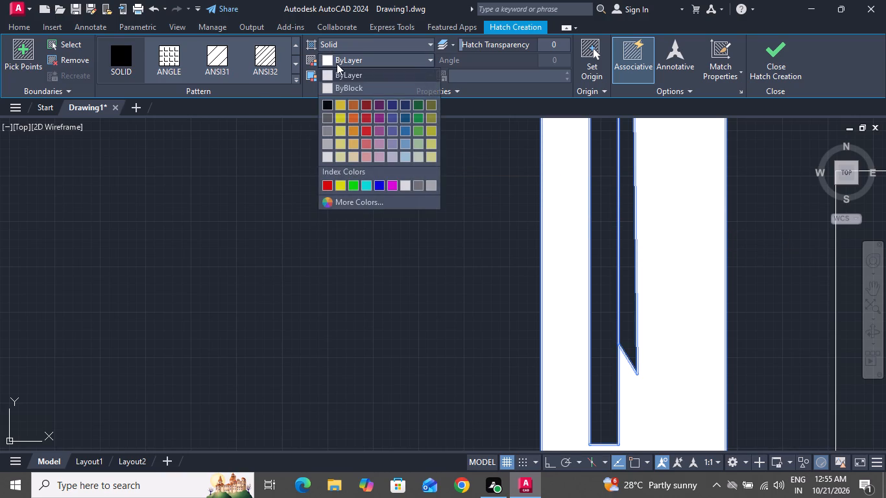
pyautogui.click(323, 101)
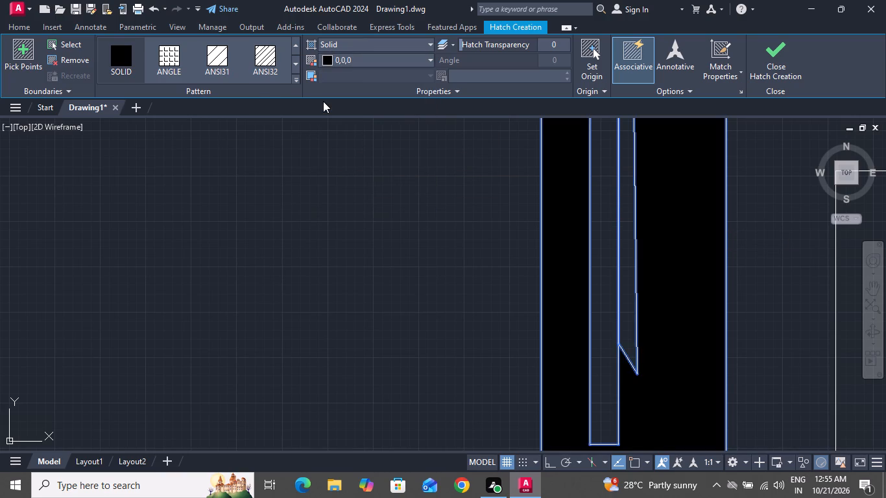
pyautogui.press('Escape')
pyautogui.keyDown('ctrl'); pyautogui.scroll(-3, 321, 99); pyautogui.keyUp('ctrl')
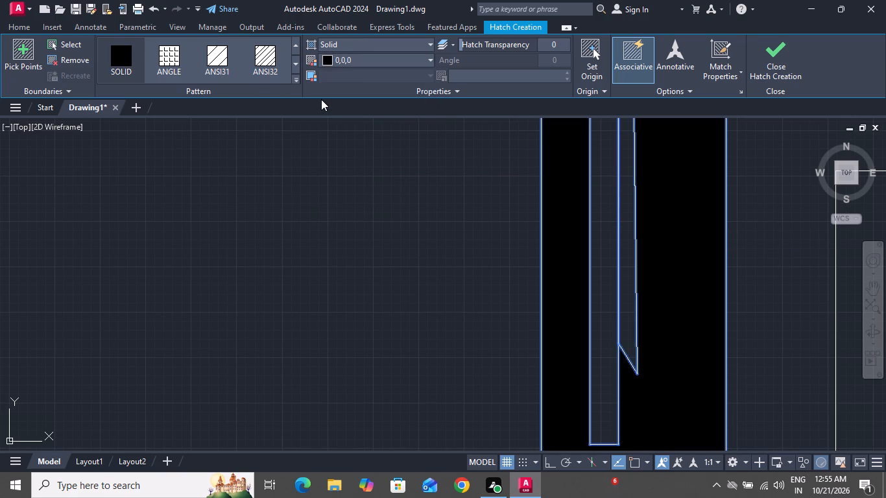
pyautogui.keyDown('ctrl'); pyautogui.scroll(-5, 321, 99); pyautogui.keyUp('ctrl')
pyautogui.keyDown('ctrl'); pyautogui.scroll(-5, 280, 209); pyautogui.keyUp('ctrl')
pyautogui.press('Escape')
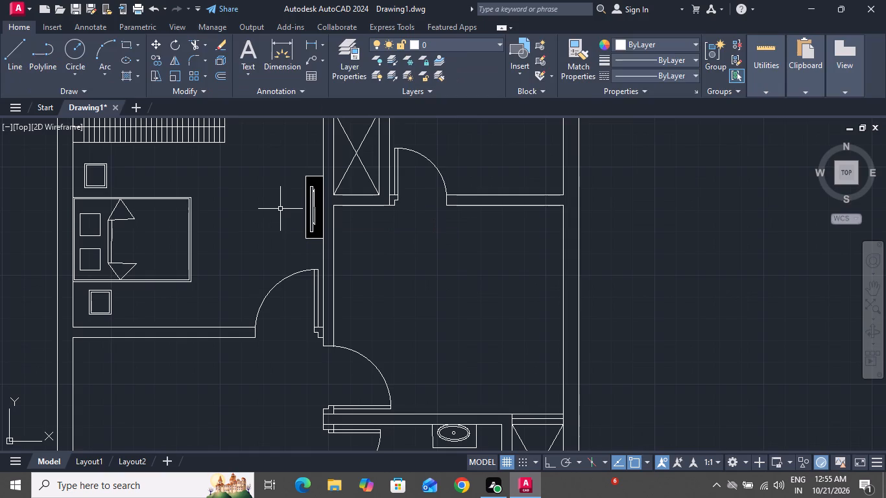
pyautogui.keyDown('ctrl'); pyautogui.scroll(-6, 280, 209); pyautogui.keyUp('ctrl')
pyautogui.keyDown('ctrl'); pyautogui.scroll(5, 281, 209); pyautogui.keyUp('ctrl')
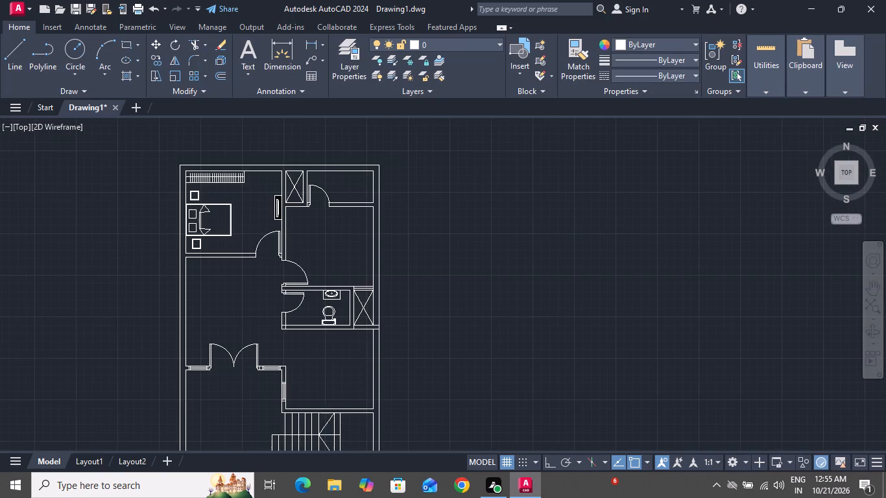
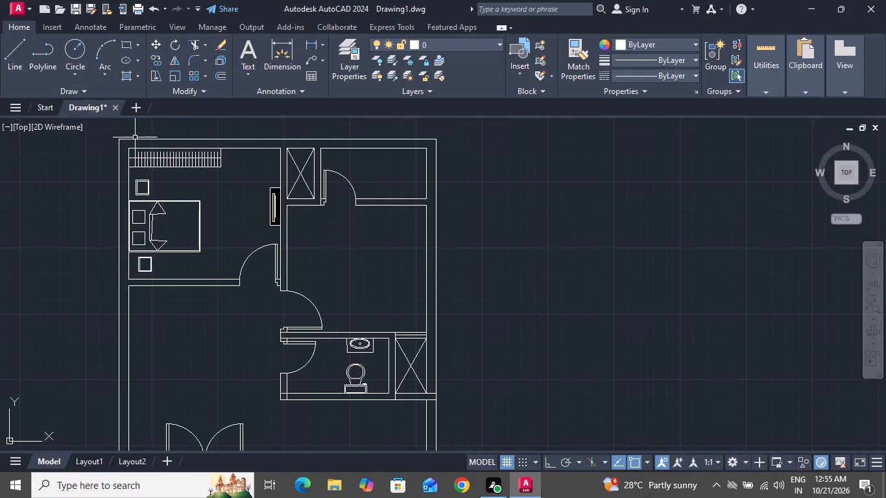
# Draw a rectangular bed outline about 5'-8" by 4'-4" against the east wall of the room above the bathroom.
pyautogui.click(127, 40)
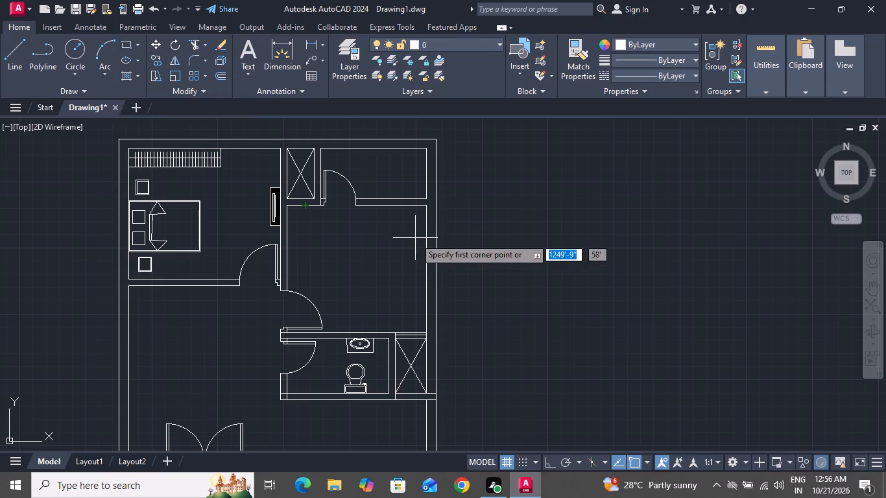
pyautogui.moveTo(426, 248); pyautogui.dragTo(399, 266)
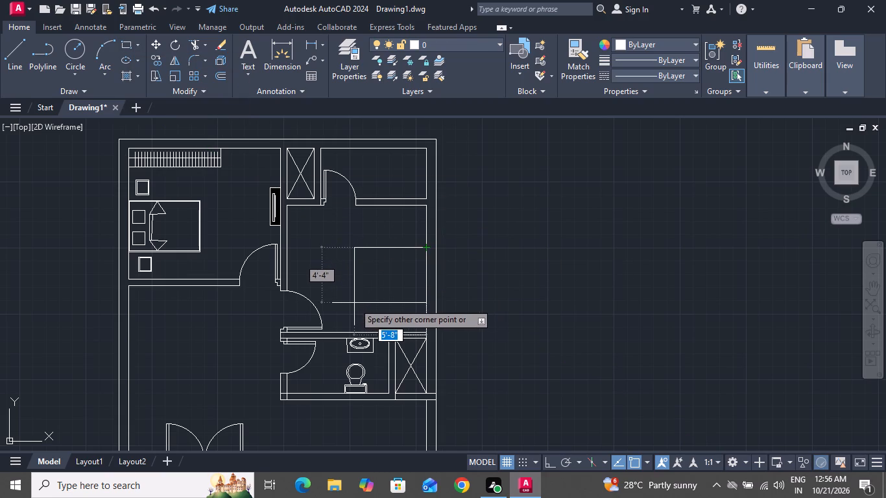
pyautogui.click(354, 303)
# Offset the bed rectangle 1" inward.
pyautogui.write('o')
pyautogui.press('space')
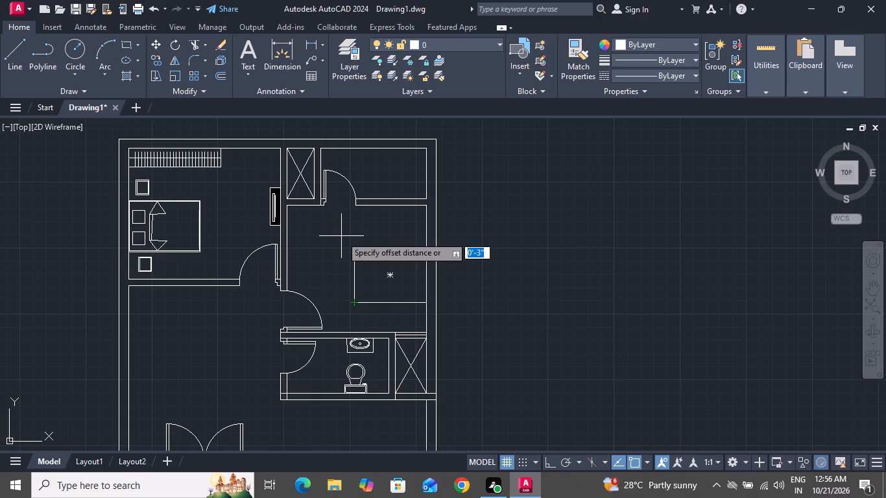
pyautogui.press('1')
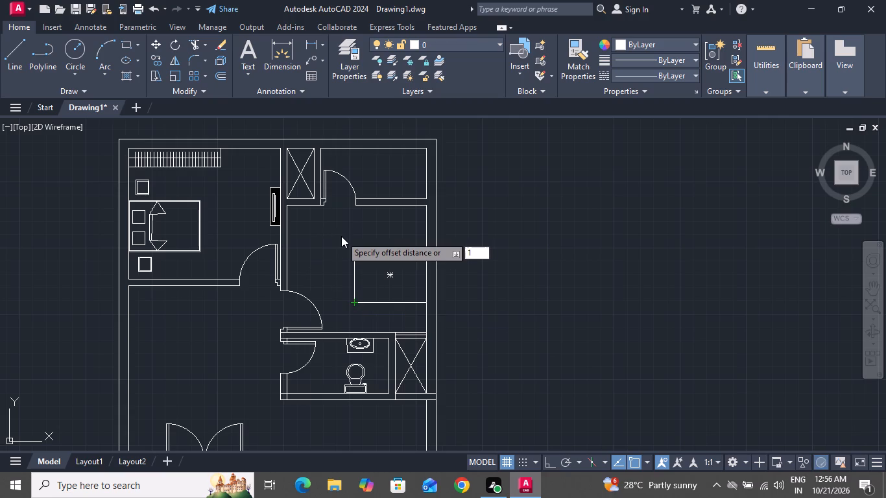
pyautogui.hotkey('shift', '"')
pyautogui.press('Return')
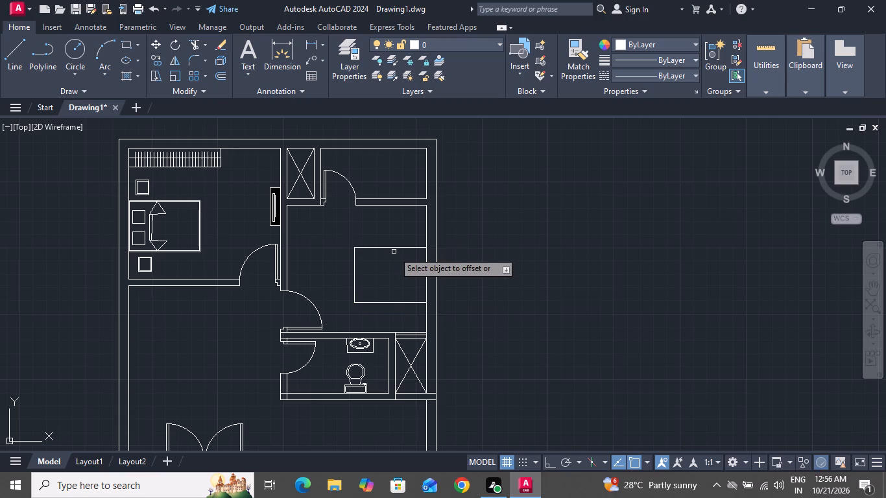
pyautogui.click(392, 248)
pyautogui.click(394, 271)
pyautogui.rightClick(394, 271)
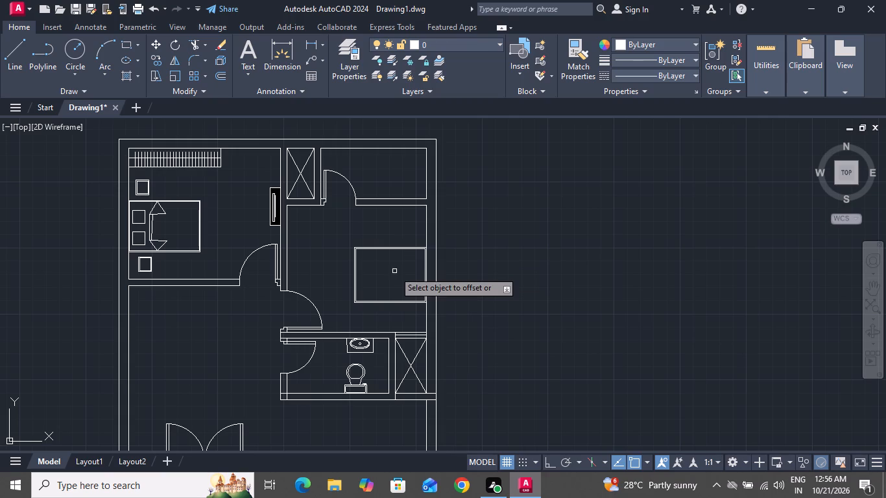
pyautogui.click(415, 291)
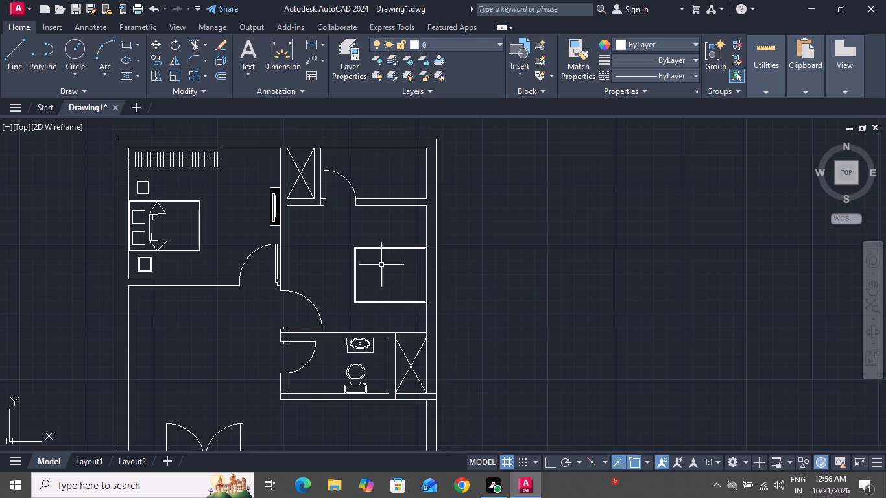
# Draw a vertical blanket line about 3'-3" long down from the bed's upper inner edge near the wall side, constrained with Ortho.
pyautogui.click(14, 47)
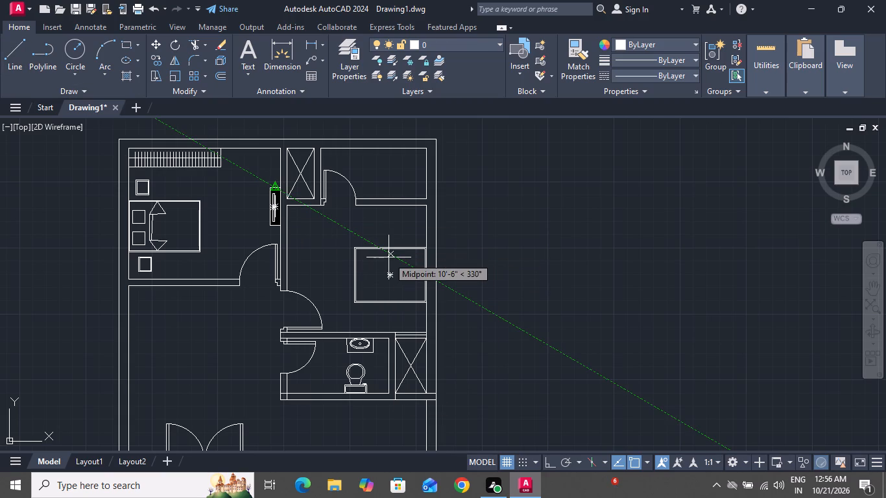
pyautogui.keyDown('ctrl'); pyautogui.scroll(2, 389, 257); pyautogui.keyUp('ctrl')
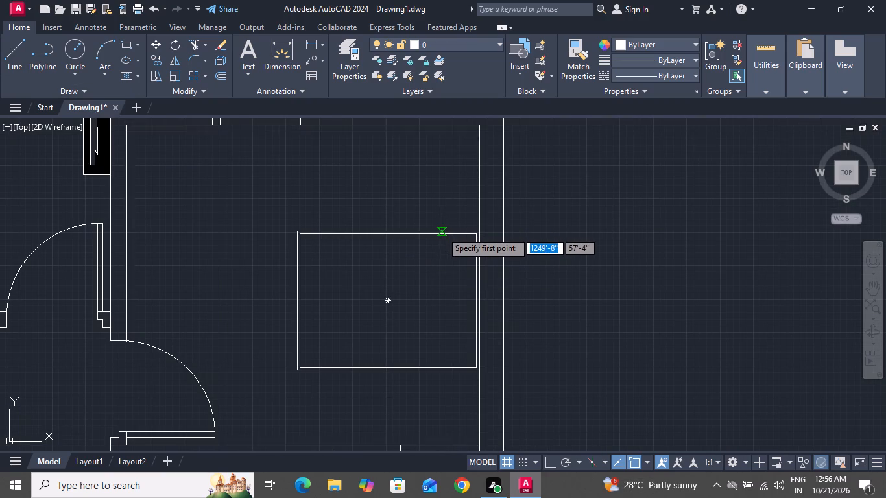
pyautogui.click(433, 235)
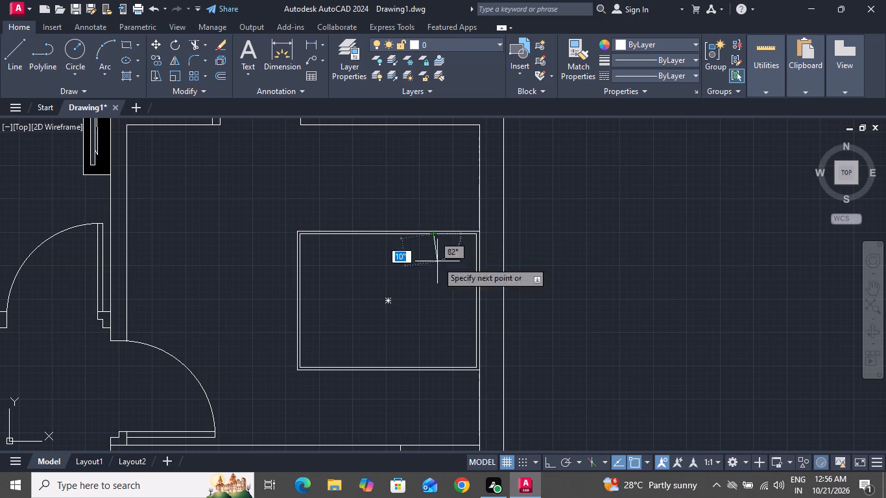
pyautogui.click(543, 461)
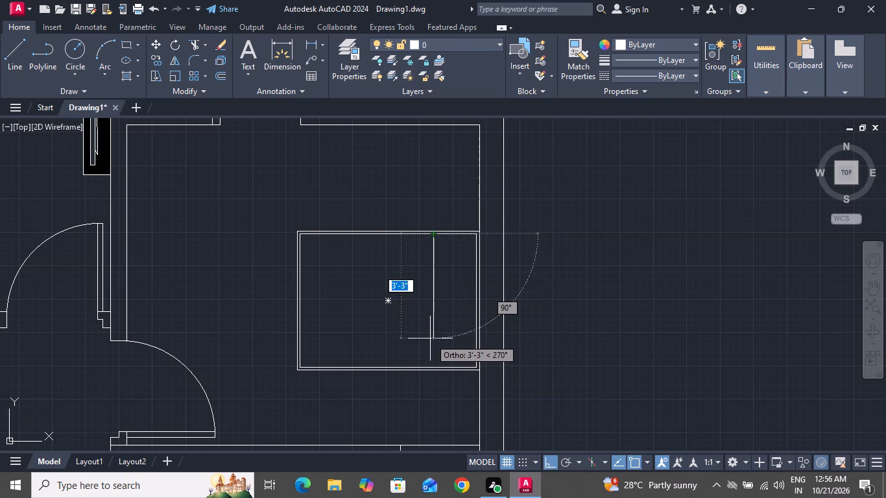
pyautogui.click(430, 338)
# With Ortho off, draw a triangular blanket fold from the line's lower end to the bed's lower inner edge and back, top side about 1'-5".
pyautogui.click(554, 463)
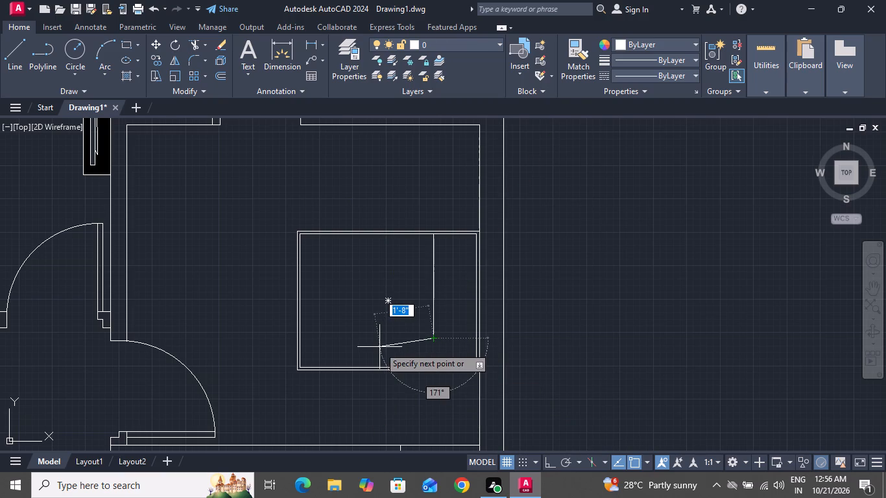
pyautogui.keyDown('ctrl'); pyautogui.scroll(1, 379, 347); pyautogui.keyUp('ctrl')
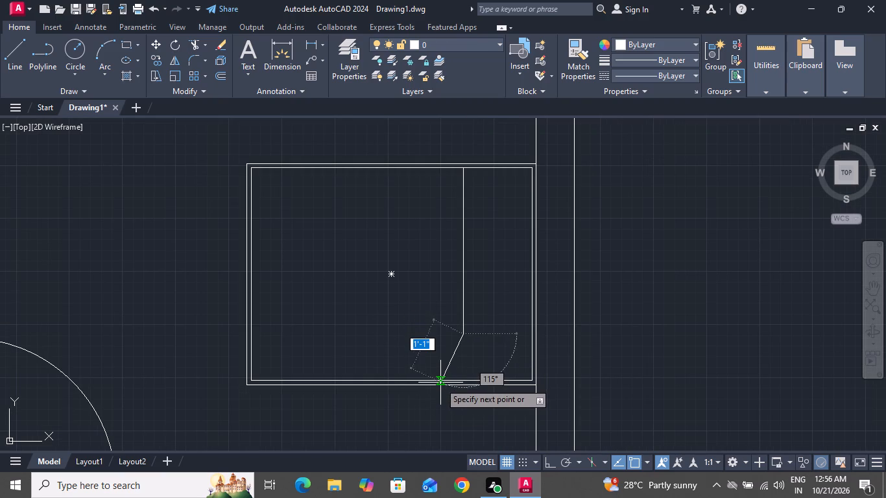
pyautogui.click(432, 379)
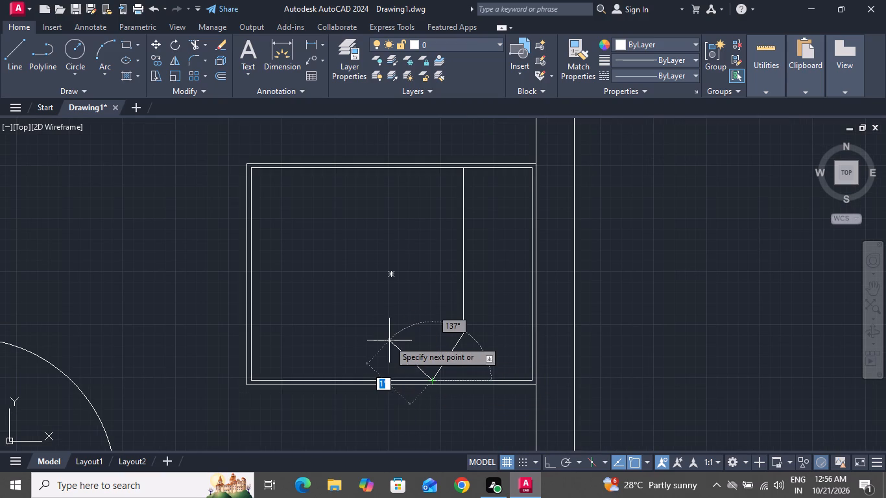
pyautogui.click(392, 335)
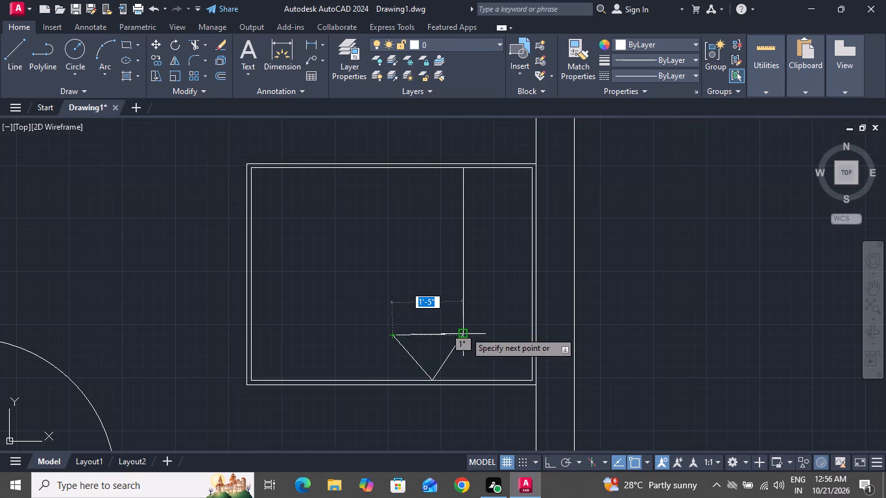
pyautogui.click(457, 333)
pyautogui.click(462, 333)
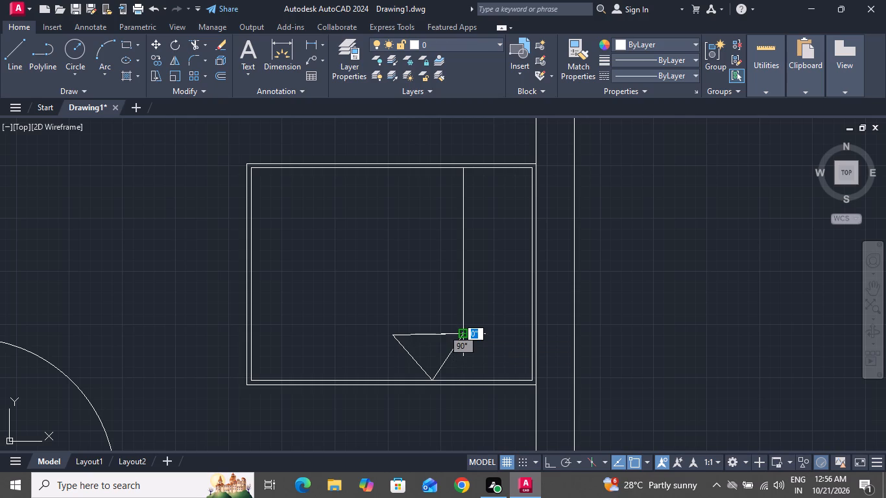
pyautogui.rightClick(462, 333)
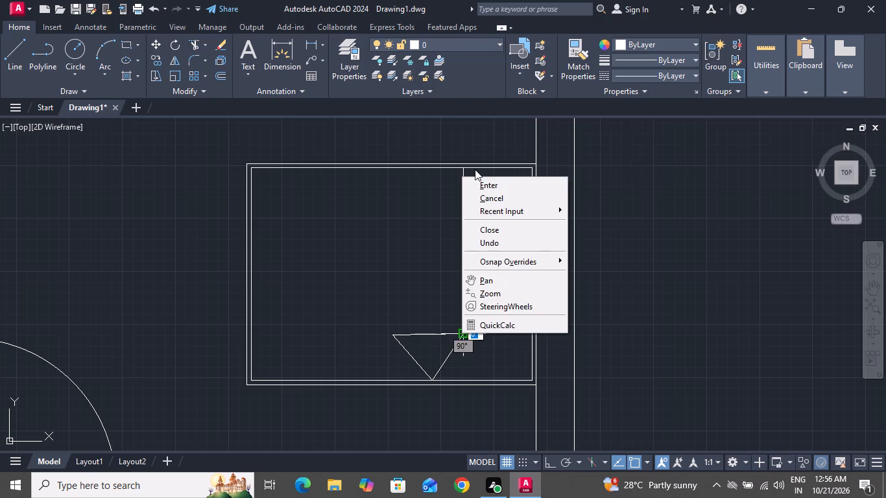
pyautogui.click(483, 196)
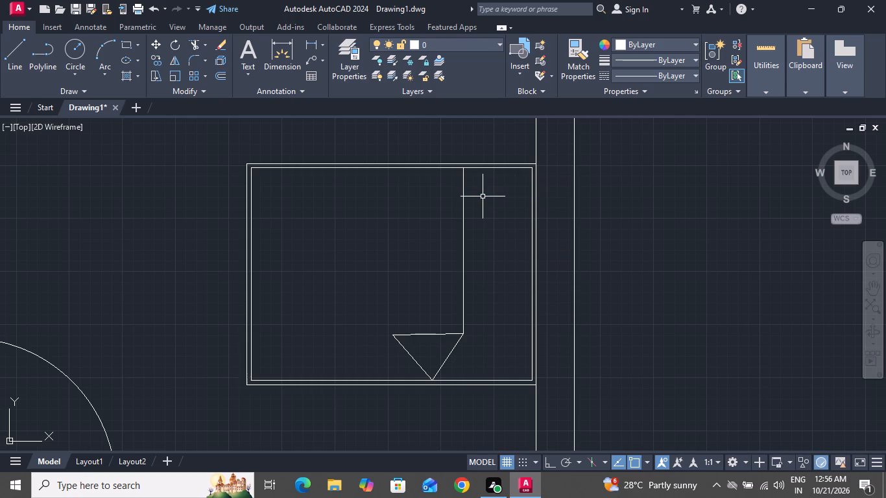
# Draw a pillow rectangle about 9" by 1'-3" between the blanket line and the wall, near the bed's upper edge.
pyautogui.click(126, 47)
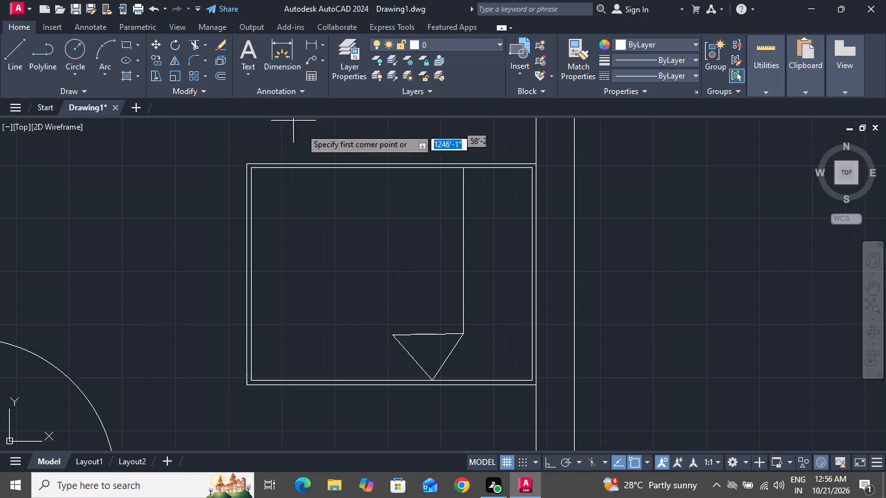
pyautogui.click(481, 185)
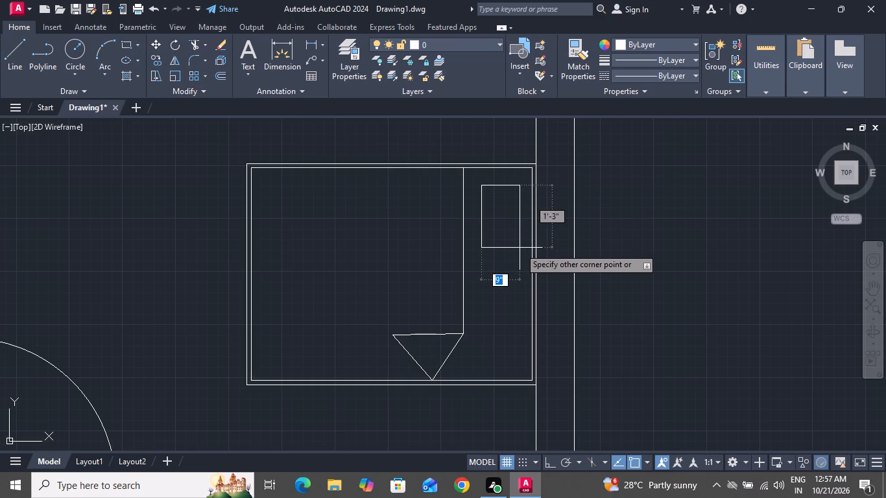
pyautogui.click(521, 247)
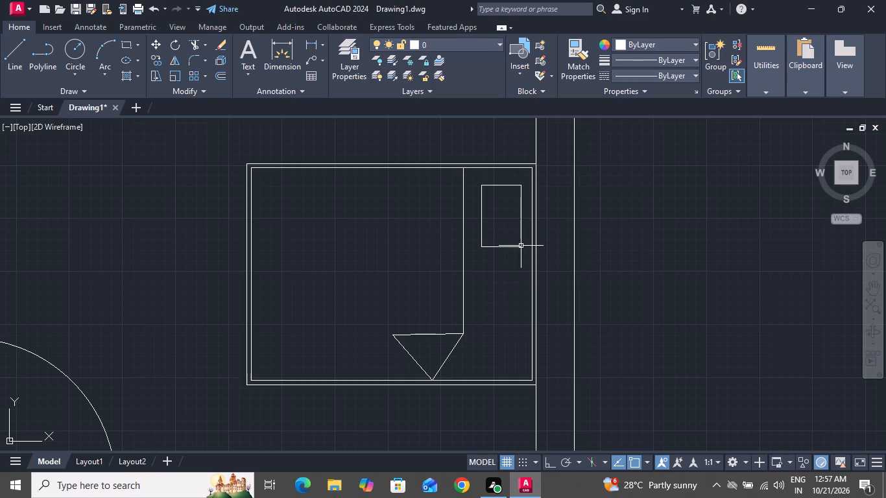
# Copy the pillow rectangle about 2'-1" straight down to make the second pillow.
pyautogui.click(521, 246)
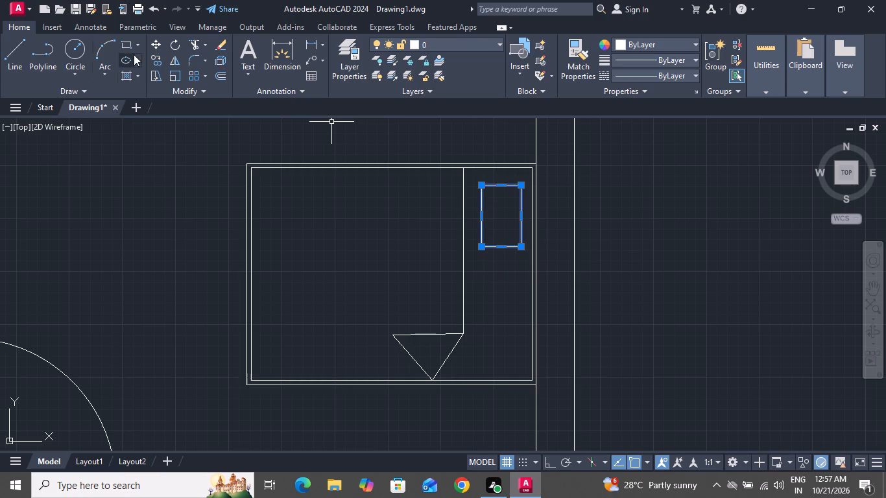
pyautogui.click(160, 56)
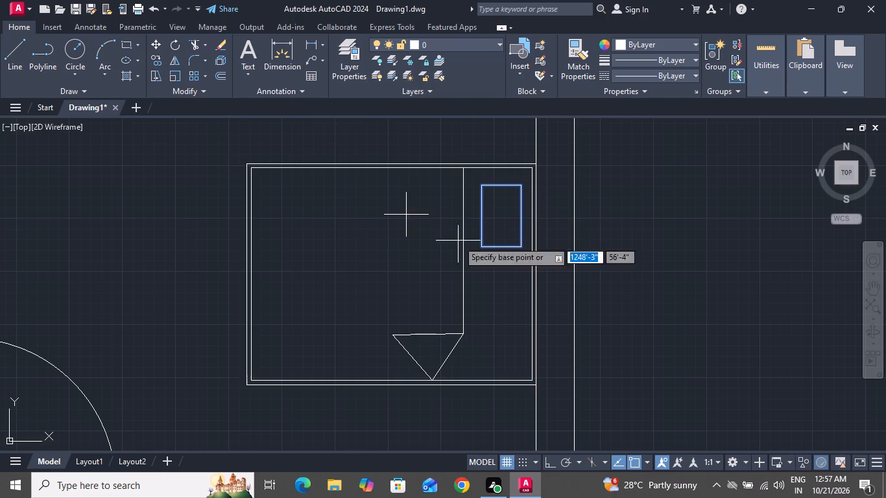
pyautogui.click(503, 251)
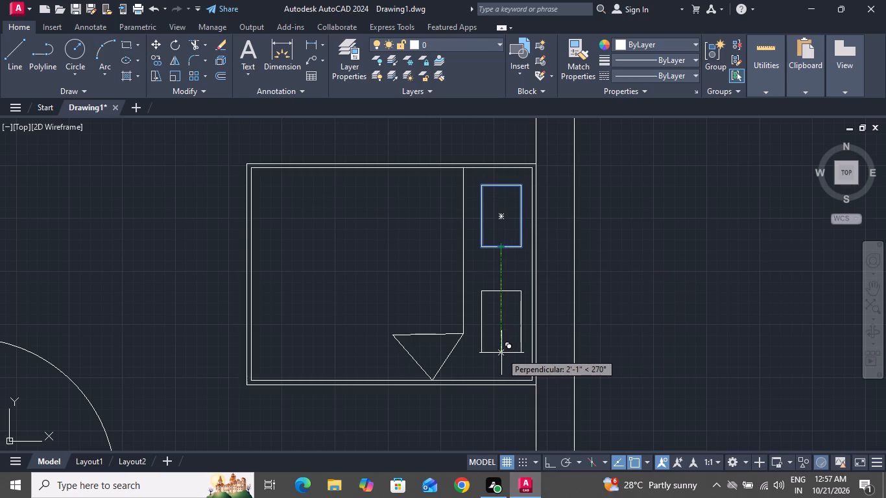
pyautogui.click(502, 355)
pyautogui.rightClick(502, 355)
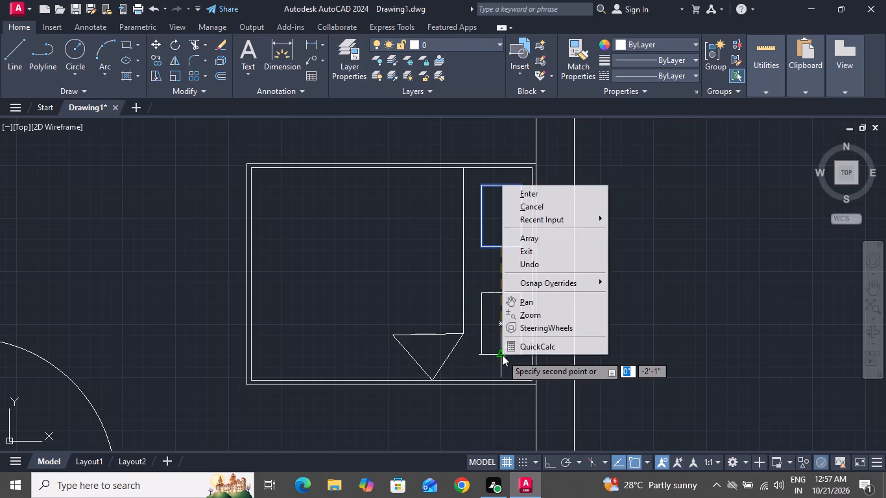
pyautogui.click(527, 211)
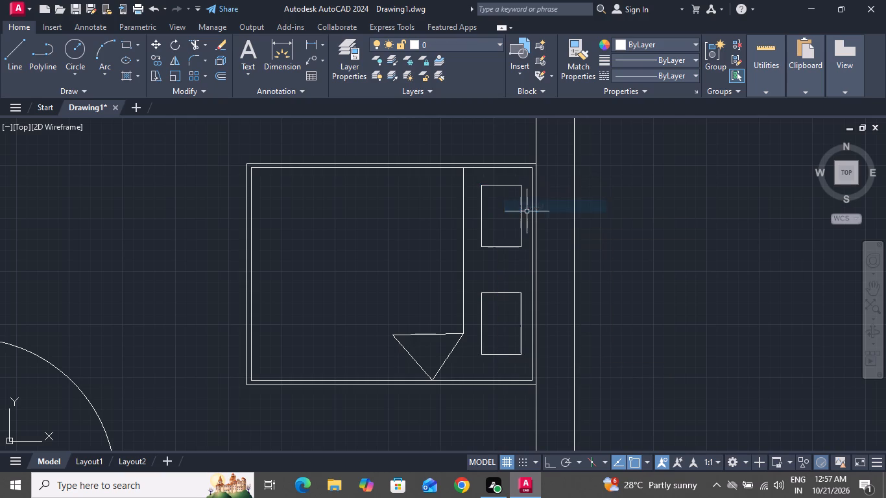
# Draw a small nightstand rectangle about 9" wide just above the pillow end of the bed.
pyautogui.keyDown('ctrl'); pyautogui.scroll(-1, 446, 222); pyautogui.keyUp('ctrl')
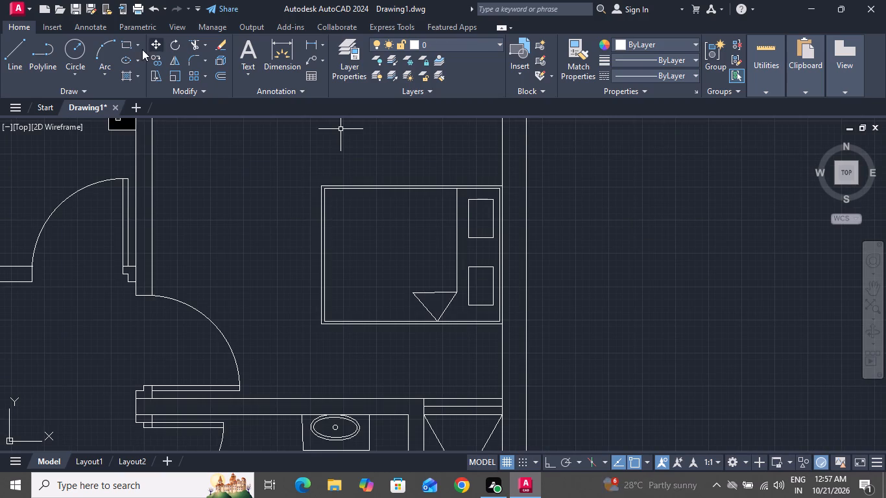
pyautogui.click(129, 42)
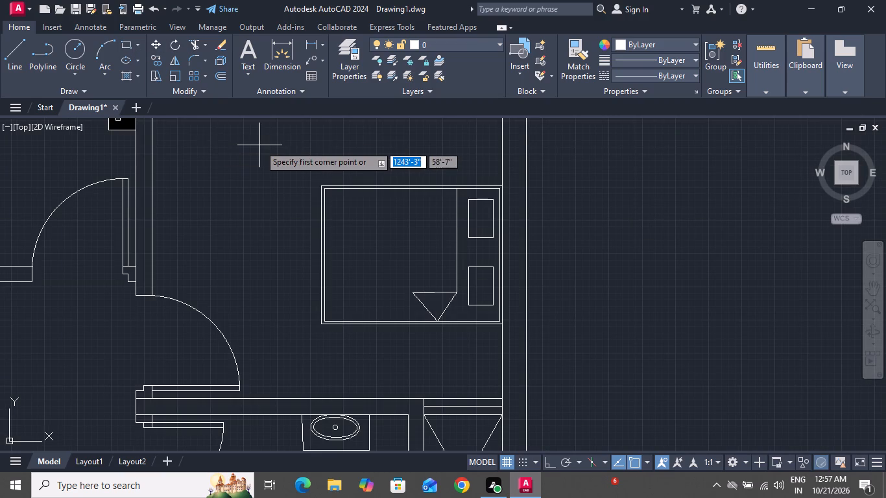
pyautogui.keyDown('ctrl'); pyautogui.scroll(-2, 259, 145); pyautogui.keyUp('ctrl')
pyautogui.keyDown('ctrl'); pyautogui.scroll(1, 259, 145); pyautogui.keyUp('ctrl')
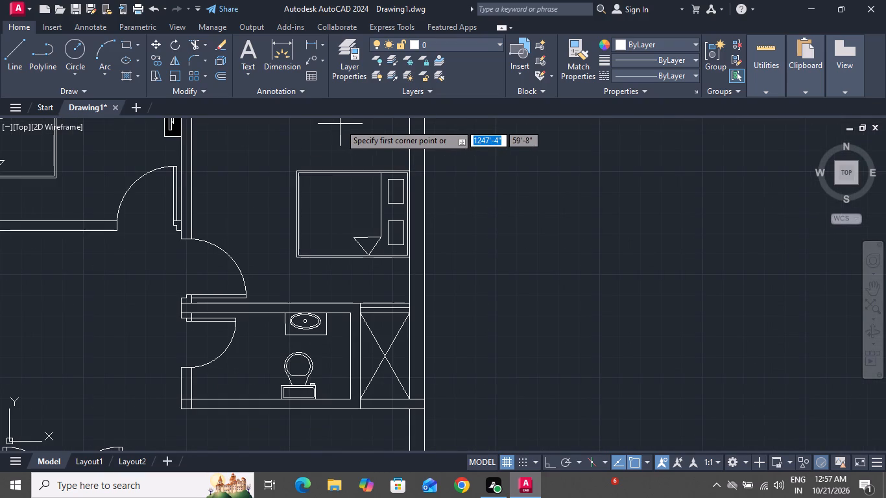
pyautogui.keyDown('ctrl'); pyautogui.scroll(3, 340, 124); pyautogui.keyUp('ctrl')
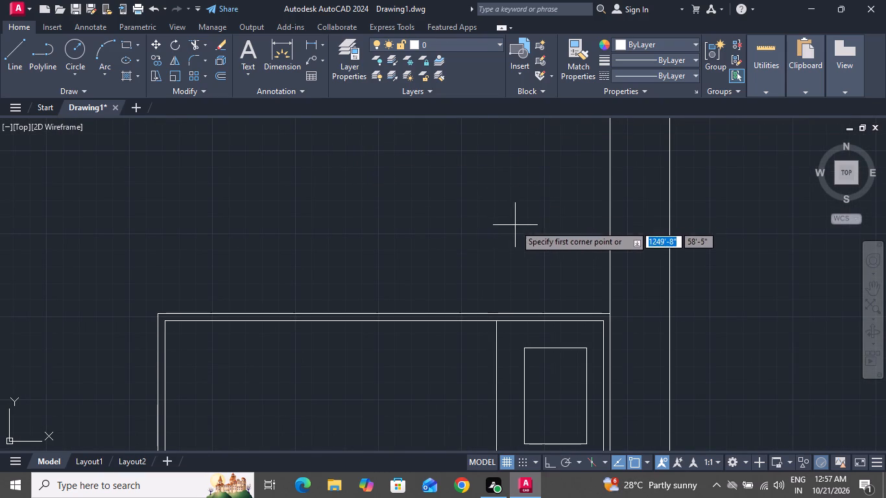
pyautogui.moveTo(510, 228); pyautogui.dragTo(533, 253)
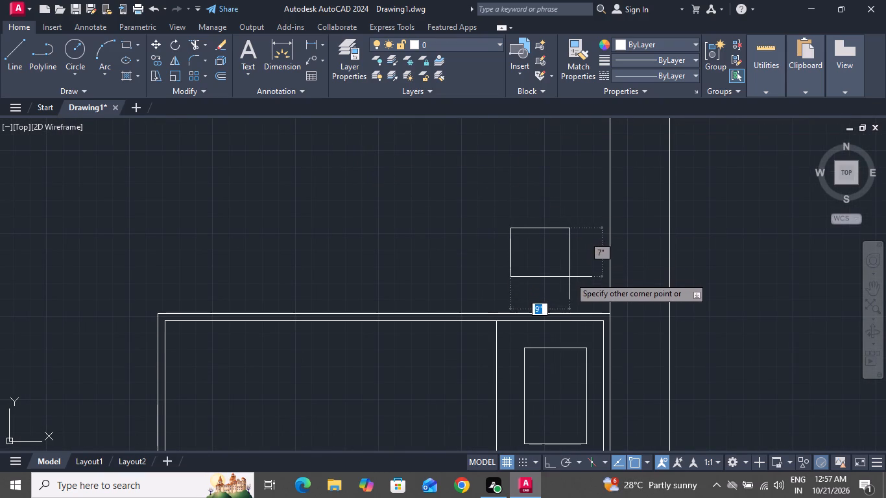
pyautogui.click(570, 285)
# Offset the nightstand rectangle 1" inward.
pyautogui.write('o 1')
pyautogui.hotkey('shift', '"')
pyautogui.press('Return')
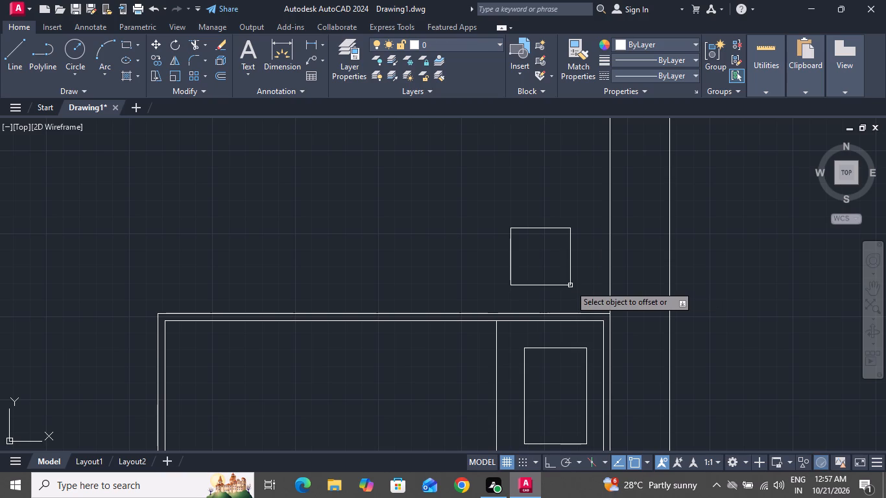
pyautogui.click(570, 285)
pyautogui.click(562, 278)
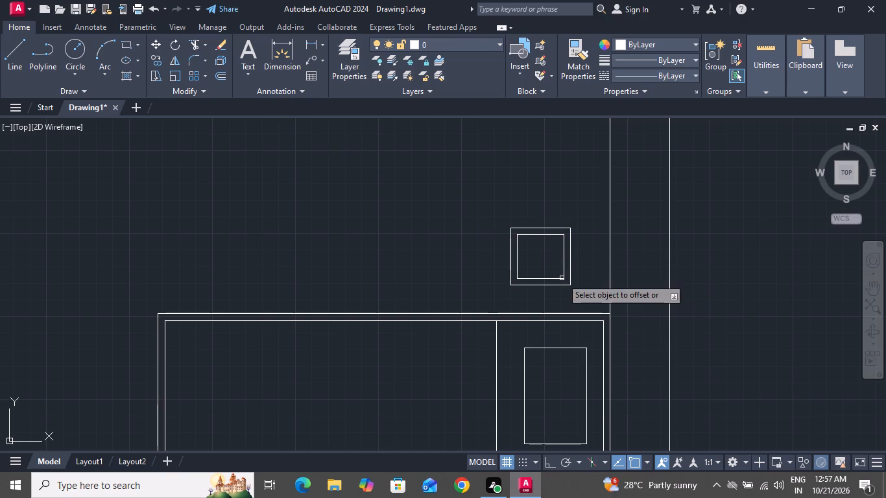
pyautogui.rightClick(562, 278)
pyautogui.click(583, 296)
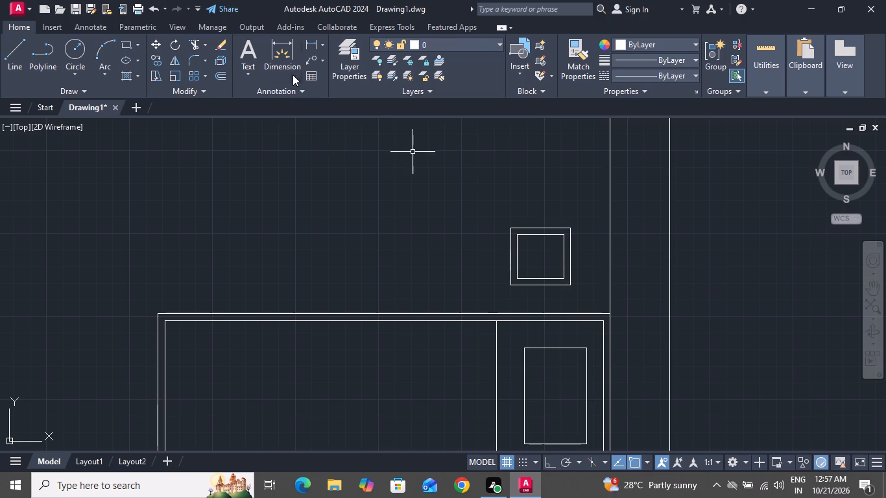
# Draw a lamp circle about 4" in diameter centred in the nightstand's inner rectangle.
pyautogui.click(69, 46)
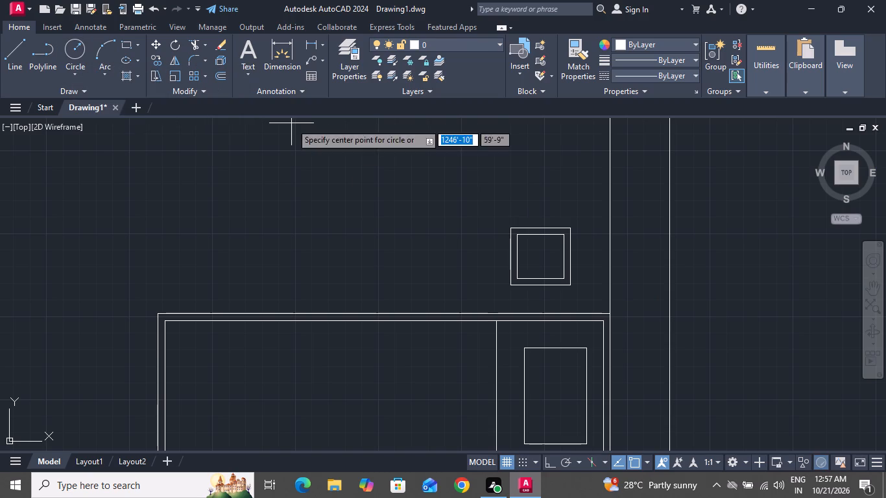
pyautogui.click(542, 257)
pyautogui.click(547, 268)
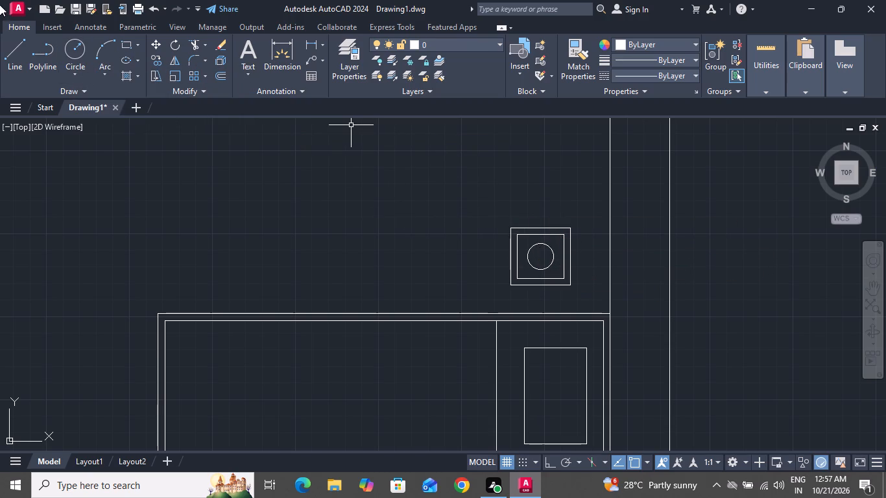
# Draw two crossing diagonal lines, each about 4" long, through the centre of the nightstand's lamp circle.
pyautogui.click(8, 48)
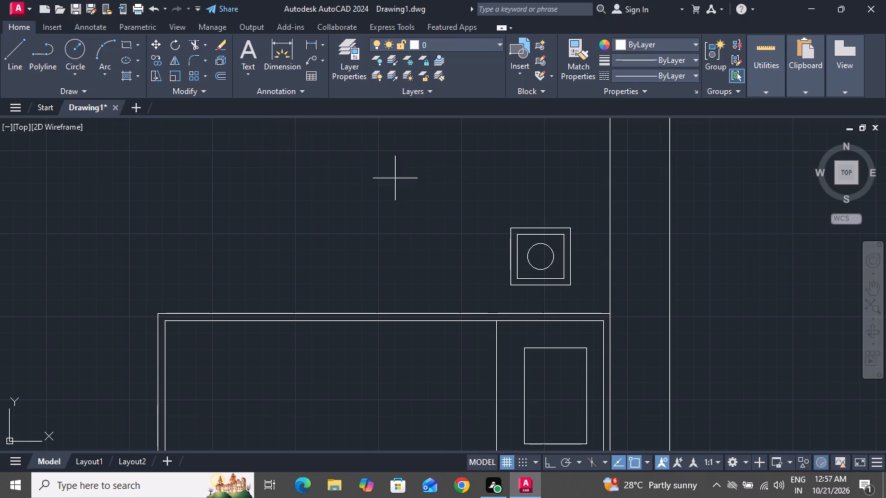
pyautogui.click(551, 246)
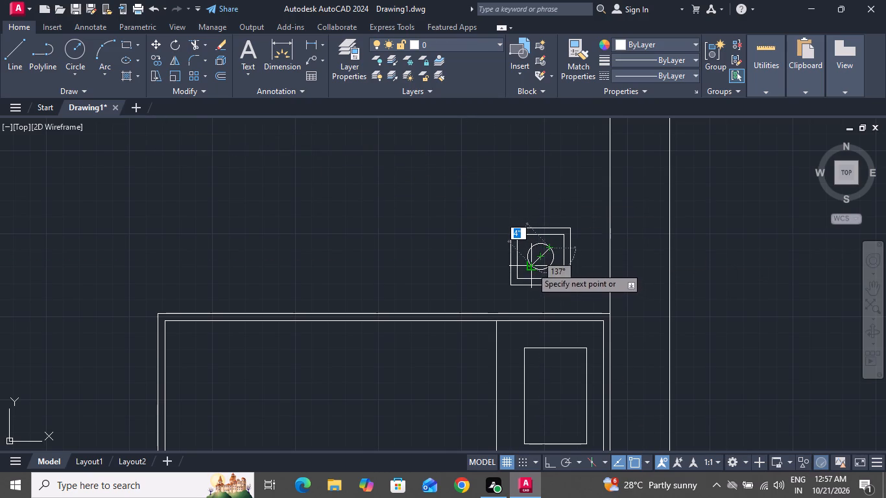
pyautogui.click(531, 267)
pyautogui.click(531, 267)
pyautogui.rightClick(531, 267)
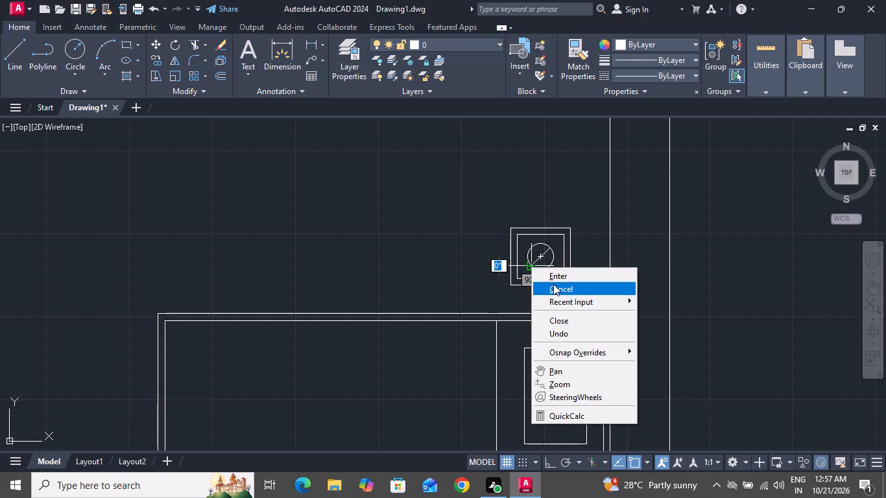
pyautogui.click(553, 284)
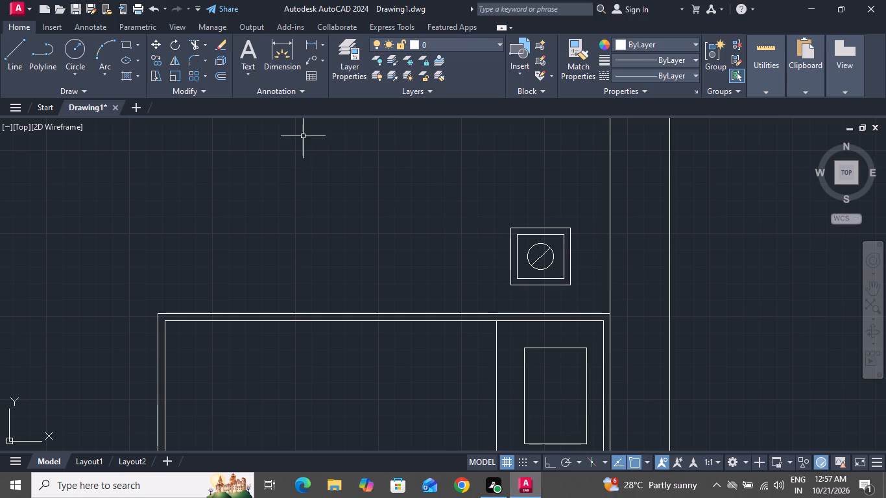
pyautogui.click(12, 56)
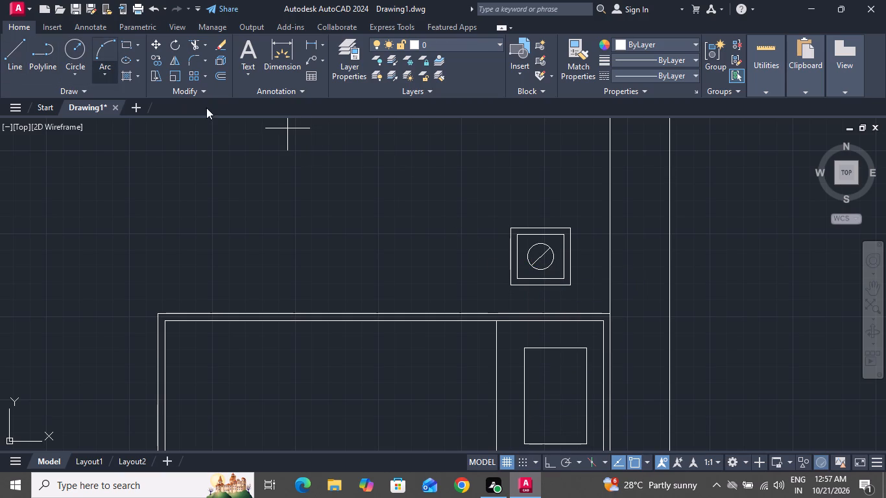
pyautogui.click(532, 246)
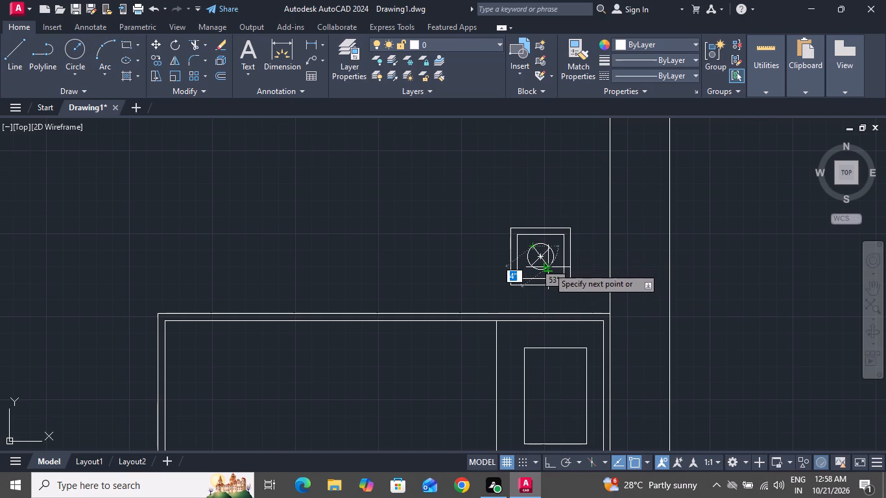
pyautogui.click(548, 267)
pyautogui.rightClick(548, 267)
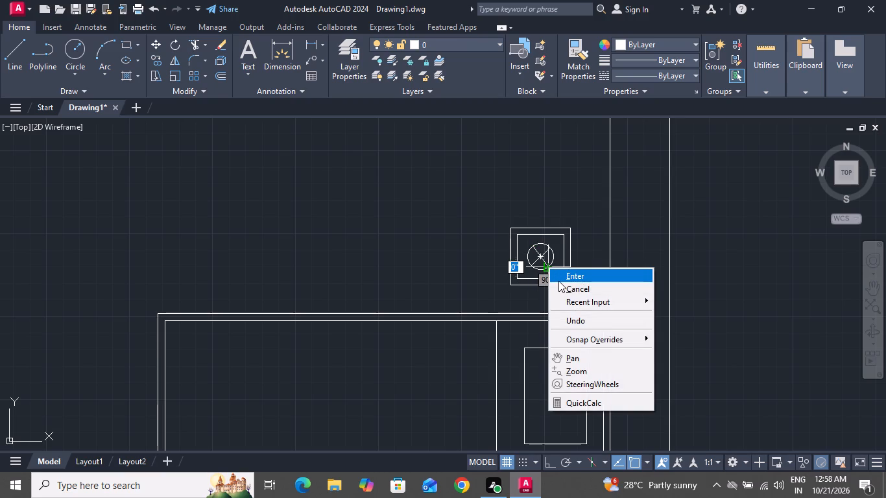
pyautogui.click(558, 281)
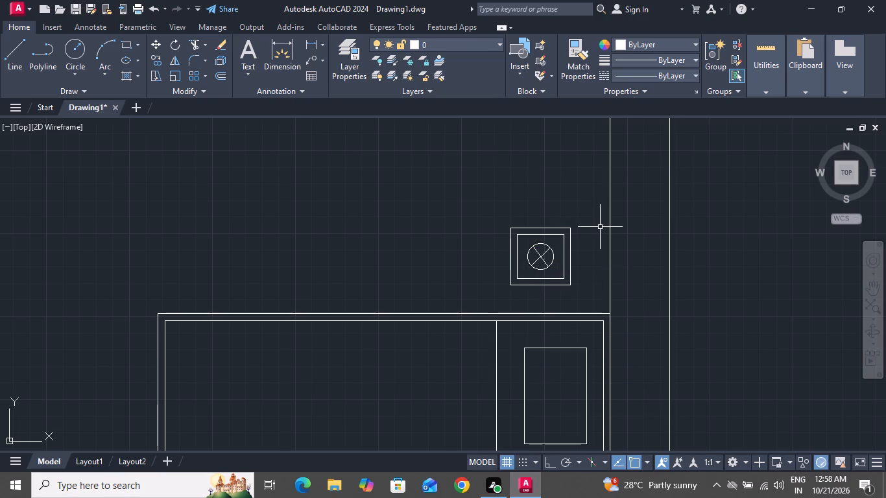
# Copy the complete nightstand with its lamp about 6'-1" straight down to the other side of the bed.
pyautogui.click(590, 213)
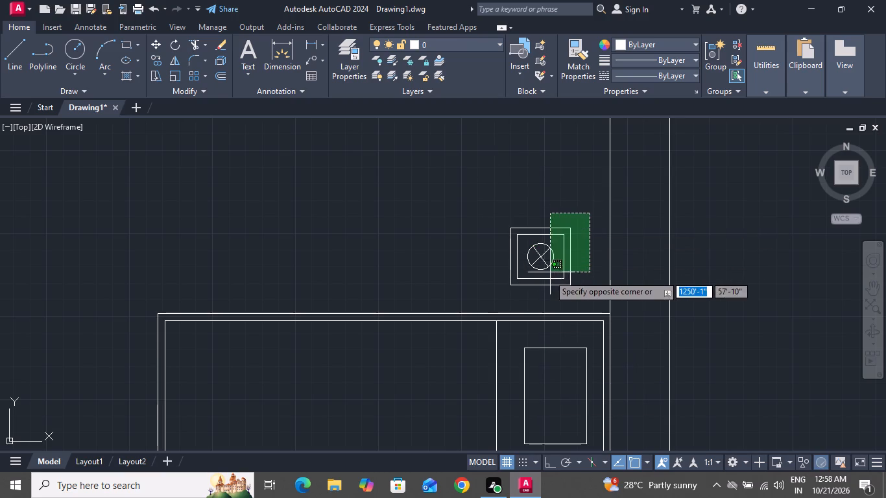
pyautogui.click(492, 303)
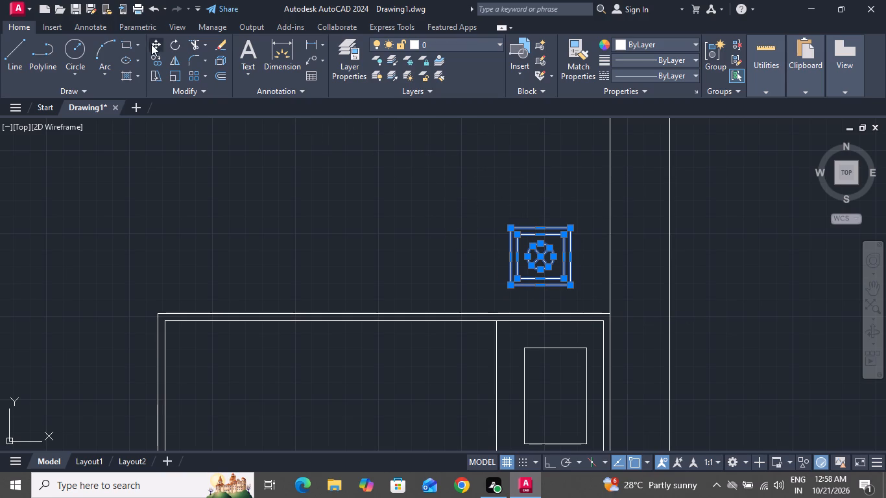
pyautogui.click(160, 61)
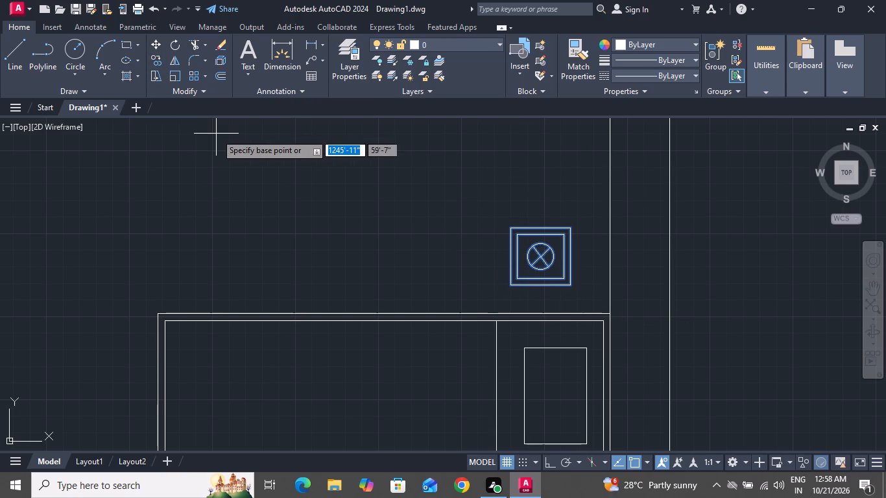
pyautogui.keyDown('ctrl'); pyautogui.scroll(-4, 216, 134); pyautogui.keyUp('ctrl')
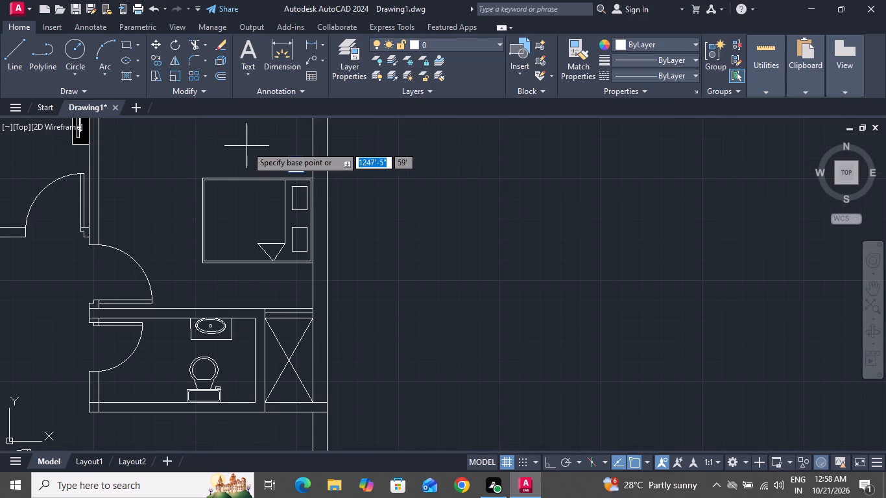
pyautogui.click(294, 162)
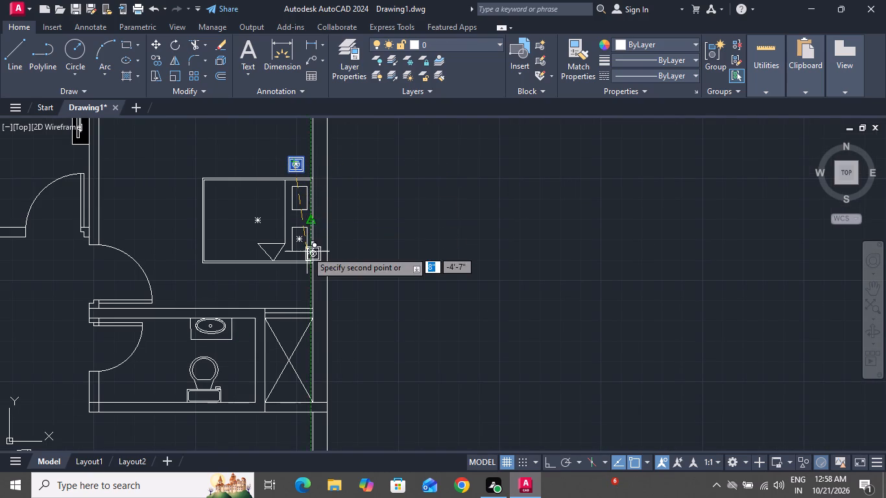
pyautogui.click(295, 279)
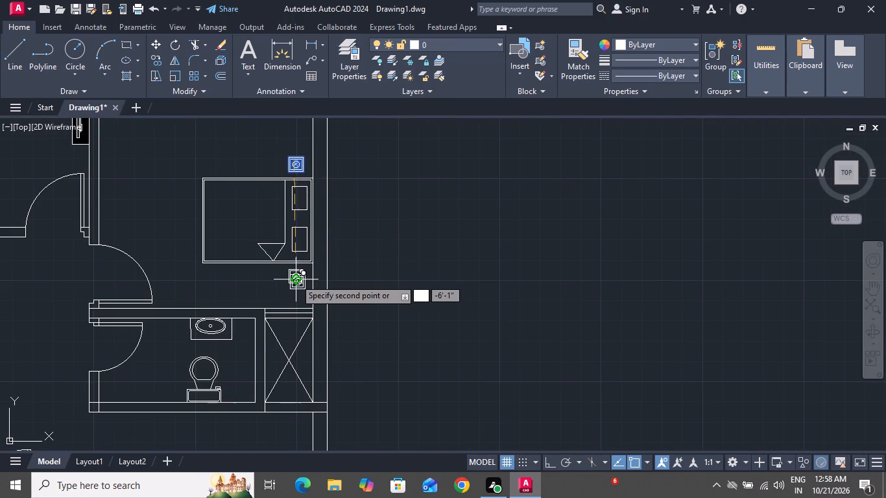
pyautogui.rightClick(295, 279)
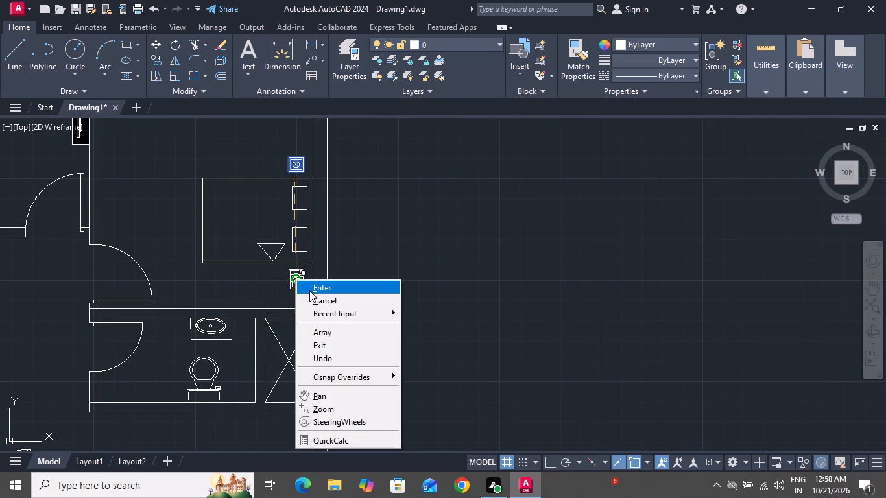
pyautogui.click(308, 296)
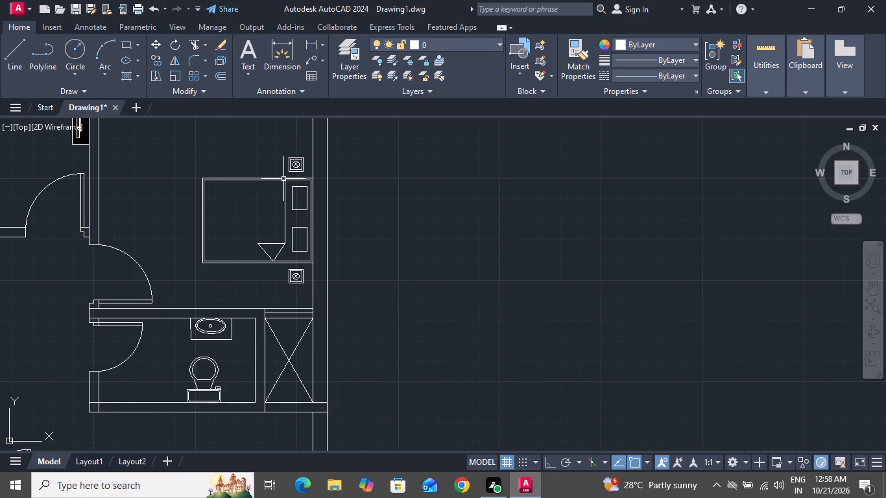
# Draw a shallow wardrobe rectangle about 4'-11" long against the bedroom side of the bathroom wall, below the bed.
pyautogui.keyDown('ctrl'); pyautogui.scroll(-2, 281, 180); pyautogui.keyUp('ctrl')
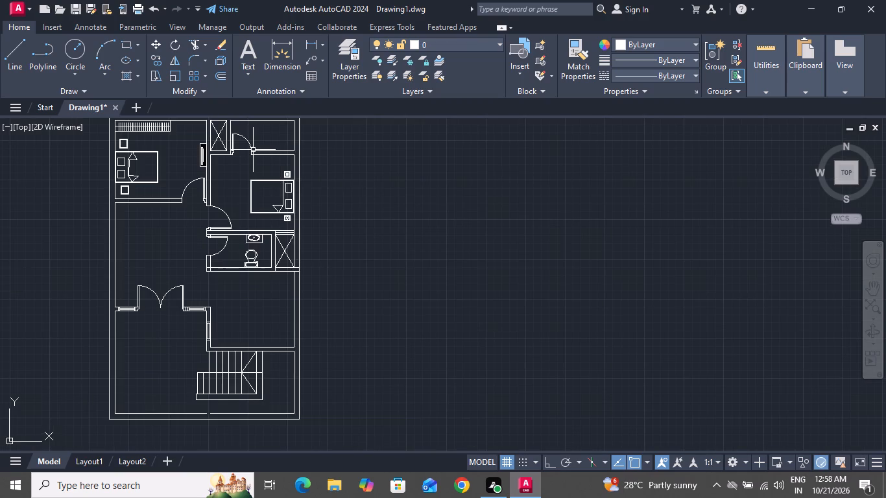
pyautogui.click(127, 45)
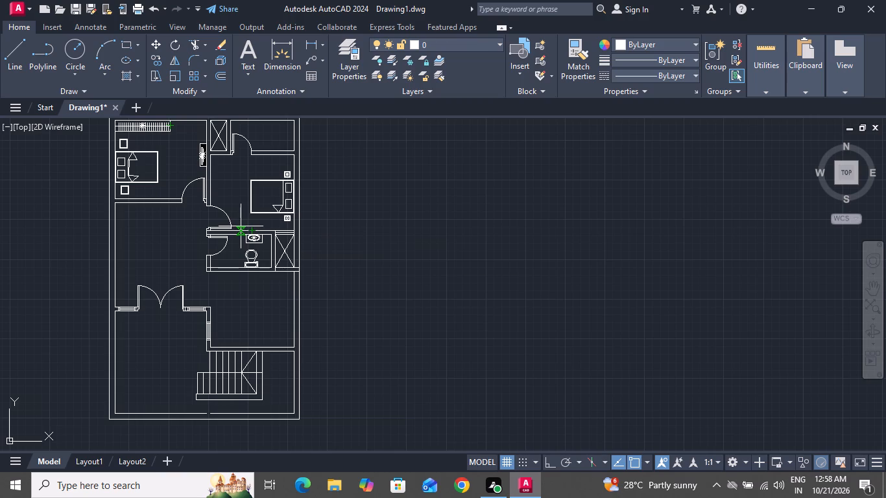
pyautogui.keyDown('ctrl'); pyautogui.scroll(3, 241, 226); pyautogui.keyUp('ctrl')
pyautogui.click(245, 242)
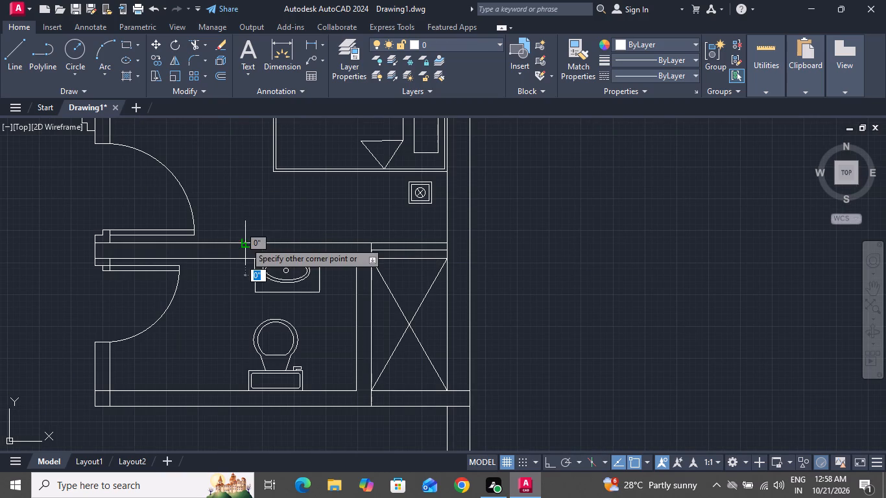
pyautogui.click(395, 221)
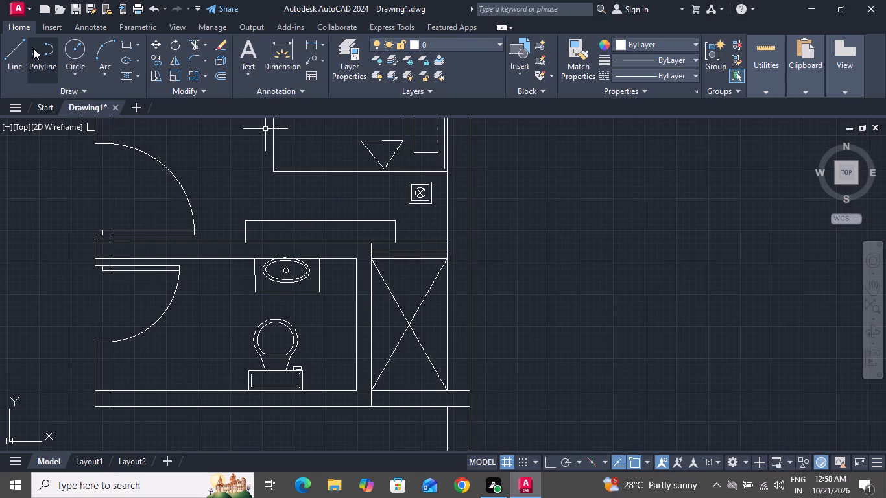
# Draw a horizontal hanging-rod line through the middle of the wardrobe rectangle, stopping just short of both ends.
pyautogui.click(8, 51)
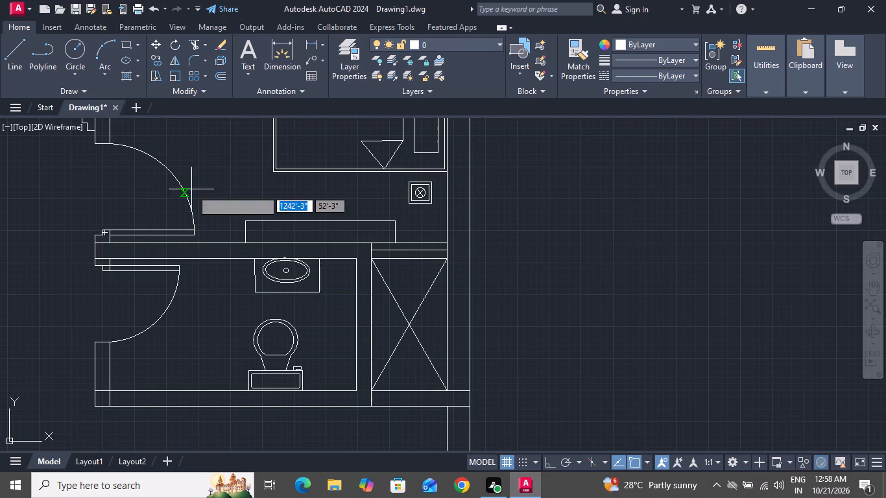
pyautogui.click(254, 234)
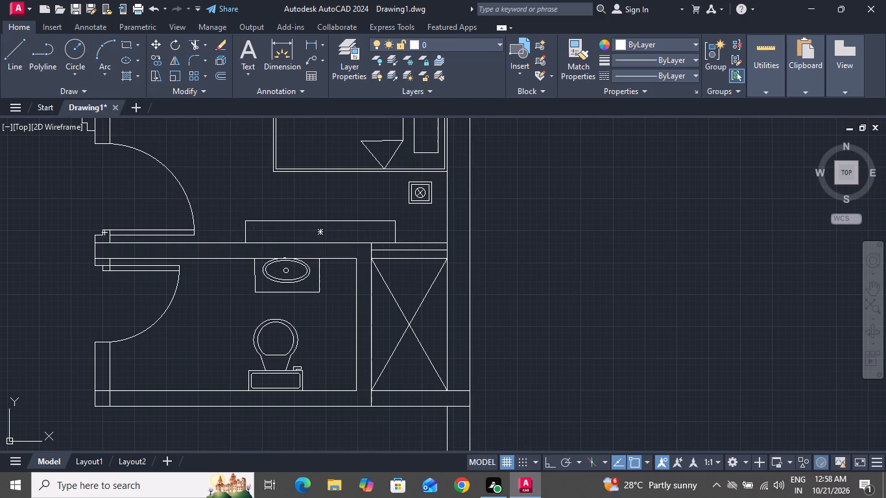
pyautogui.click(382, 233)
pyautogui.rightClick(382, 233)
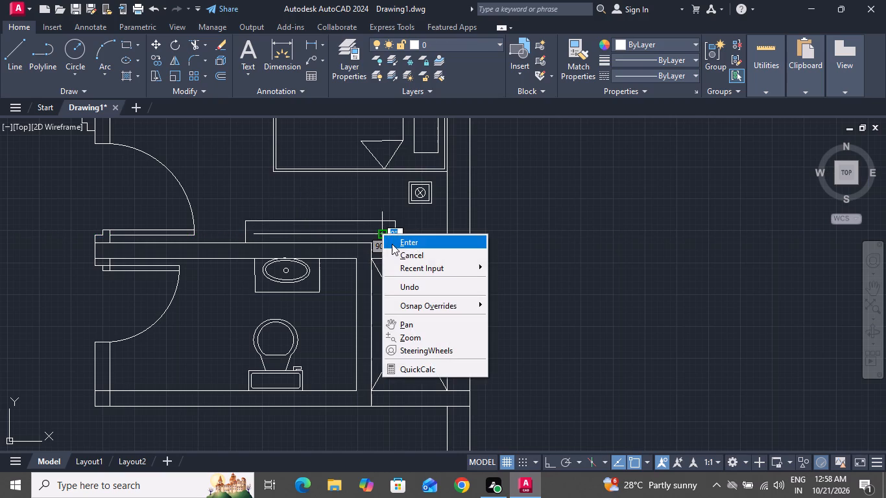
pyautogui.click(394, 252)
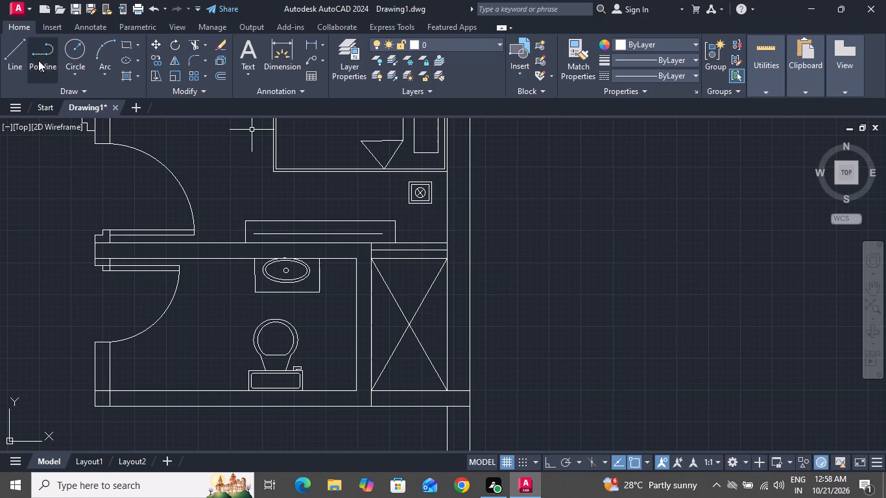
# Draw a short vertical hanger line across the rod near the wardrobe's door-side end.
pyautogui.click(4, 46)
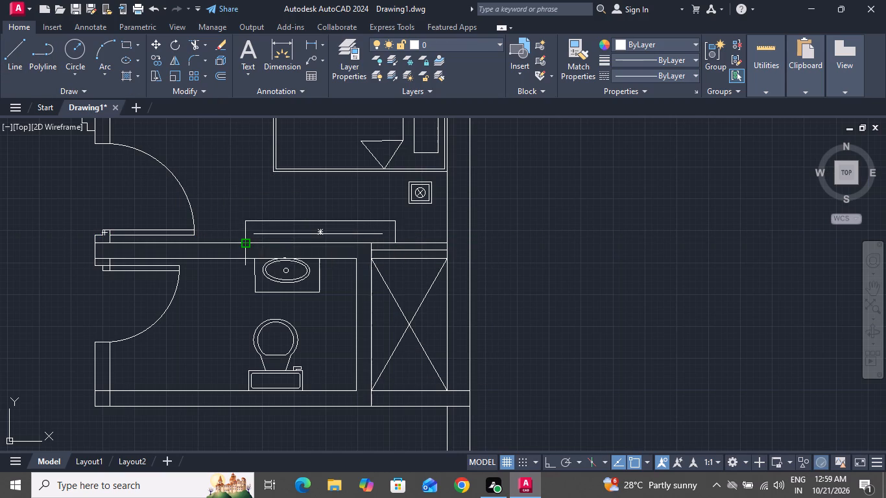
pyautogui.keyDown('ctrl'); pyautogui.scroll(1, 249, 241); pyautogui.keyUp('ctrl')
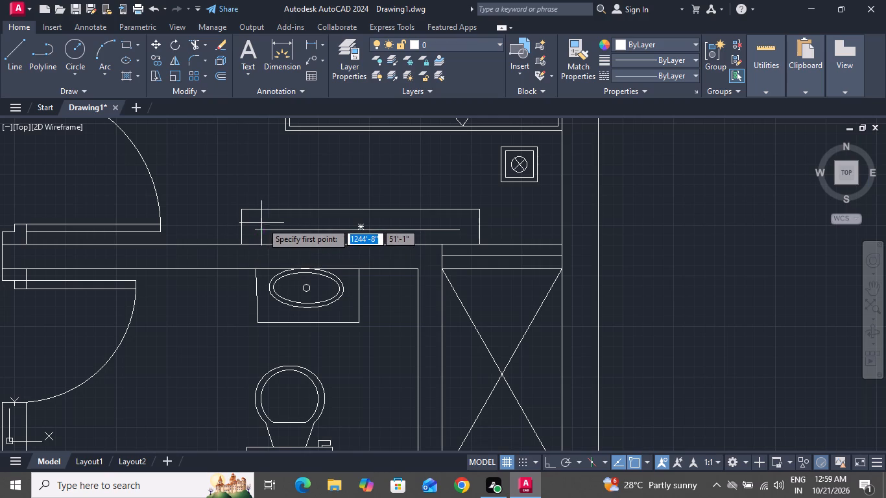
pyautogui.moveTo(265, 221); pyautogui.dragTo(267, 236)
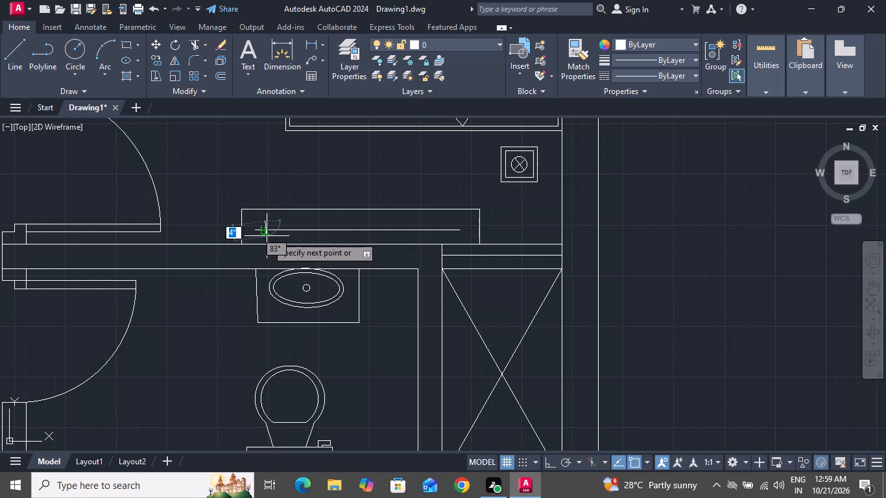
pyautogui.moveTo(267, 236); pyautogui.dragTo(264, 238)
pyautogui.click(264, 238)
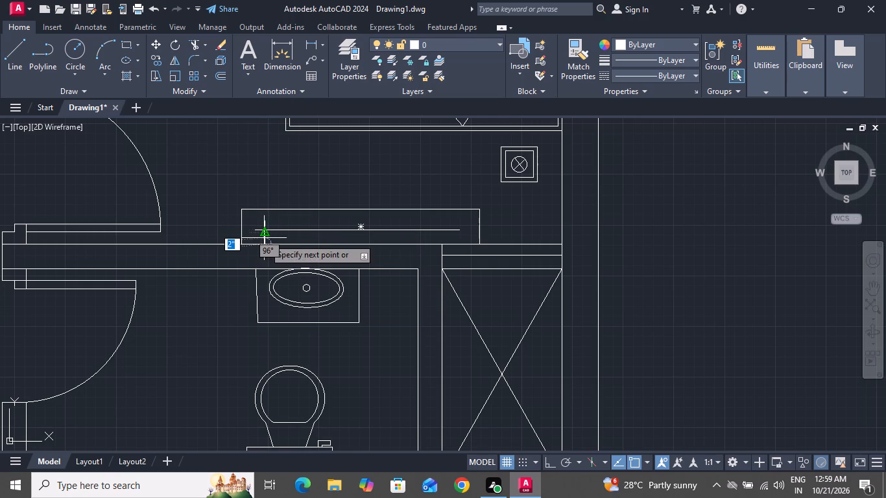
pyautogui.rightClick(264, 238)
pyautogui.click(293, 256)
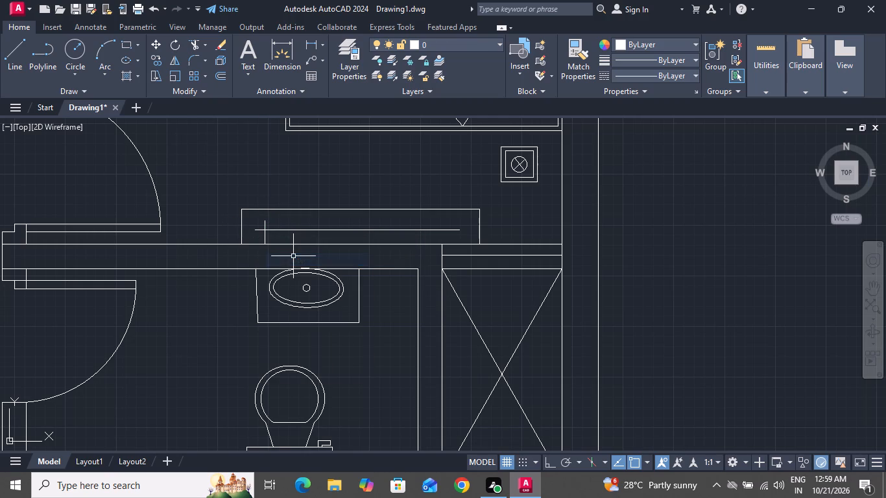
# Offset the wardrobe's hanger line at 2" spacing along the rod, chaining seven copies from the door-side end.
pyautogui.write('o')
pyautogui.press('space')
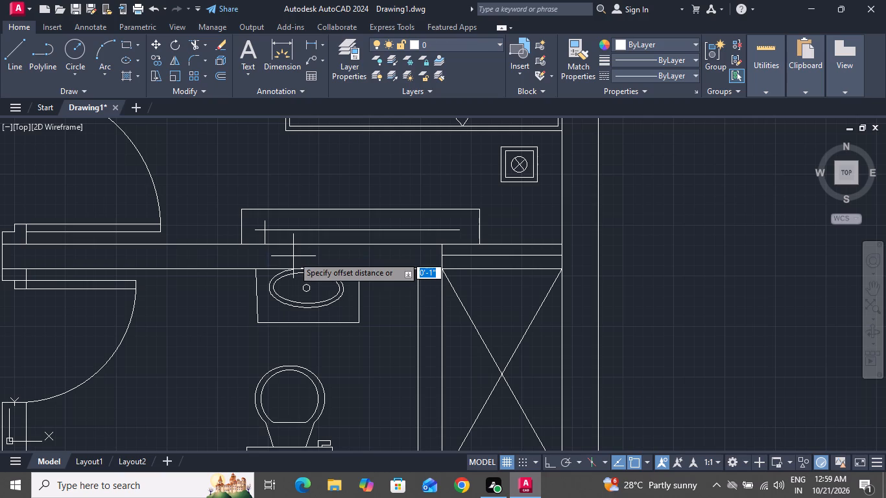
pyautogui.press('2')
pyautogui.hotkey('shift', '"')
pyautogui.press('Return')
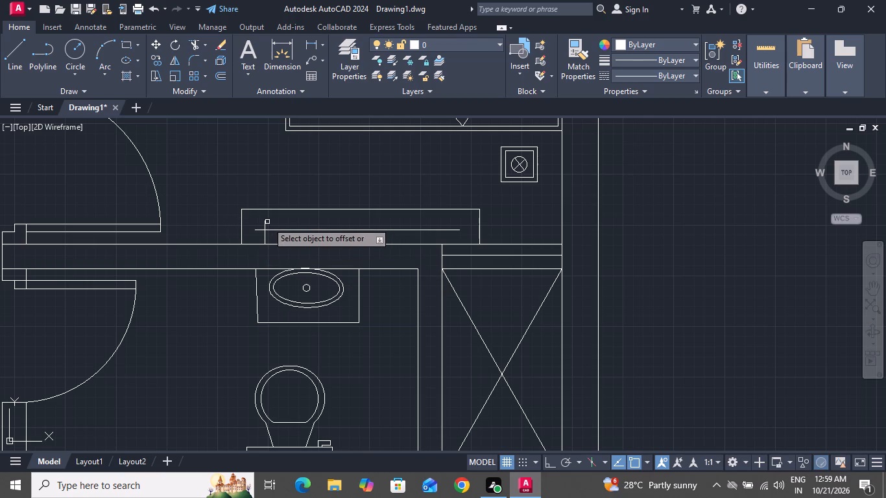
pyautogui.moveTo(264, 223); pyautogui.dragTo(284, 224)
pyautogui.moveTo(284, 224); pyautogui.dragTo(275, 224)
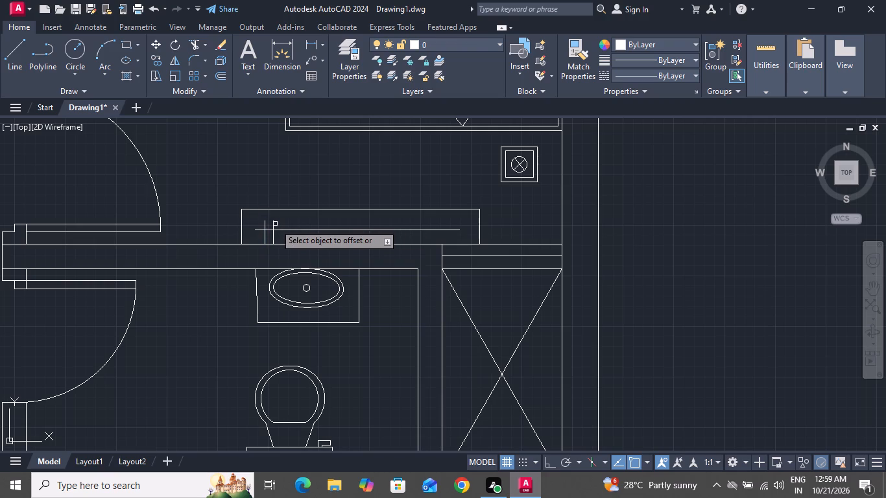
pyautogui.moveTo(275, 224); pyautogui.dragTo(273, 225)
pyautogui.moveTo(273, 225); pyautogui.dragTo(294, 223)
pyautogui.click(294, 223)
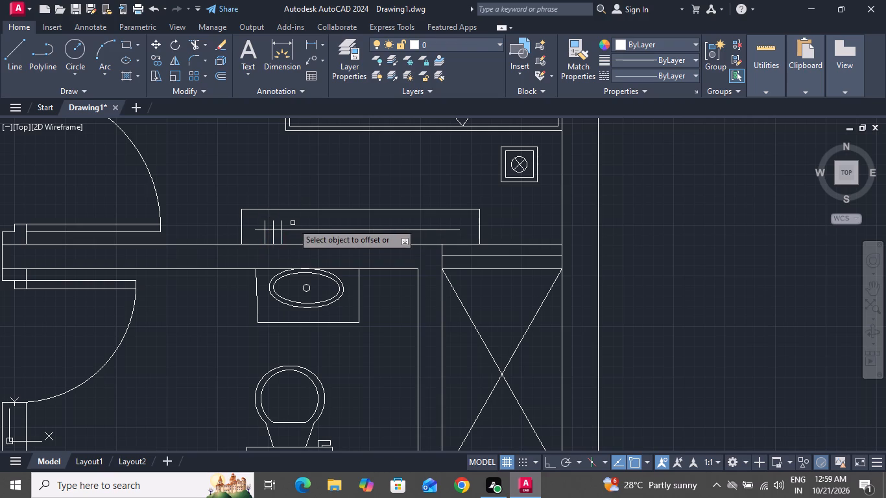
pyautogui.moveTo(281, 222); pyautogui.dragTo(303, 222)
pyautogui.moveTo(303, 222); pyautogui.dragTo(290, 222)
pyautogui.moveTo(290, 222); pyautogui.dragTo(296, 222)
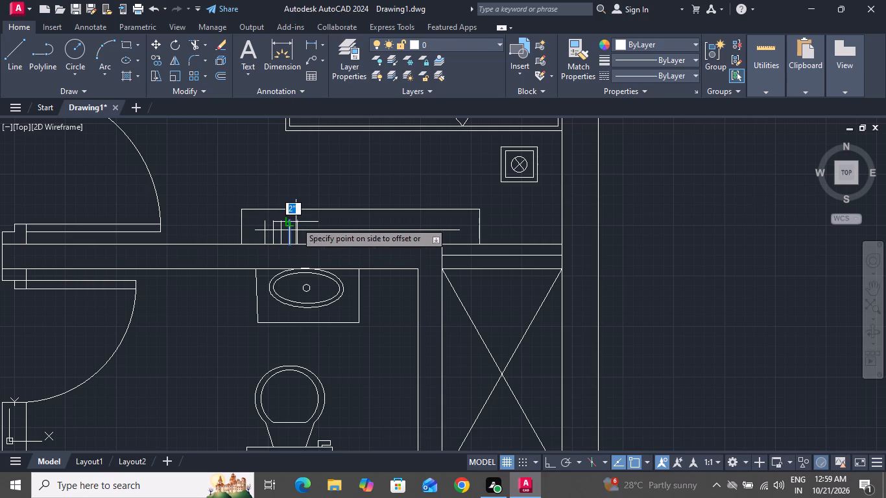
pyautogui.click(296, 222)
pyautogui.moveTo(297, 222); pyautogui.dragTo(327, 228)
pyautogui.moveTo(327, 228); pyautogui.dragTo(320, 227)
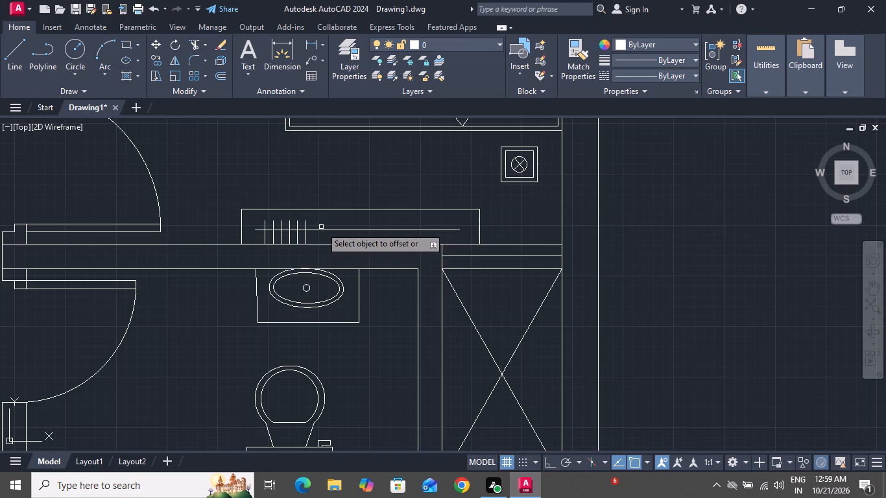
pyautogui.moveTo(320, 227); pyautogui.dragTo(305, 224)
pyautogui.moveTo(305, 224); pyautogui.dragTo(322, 221)
pyautogui.moveTo(322, 221); pyautogui.dragTo(314, 226)
pyautogui.moveTo(314, 226); pyautogui.dragTo(323, 223)
pyautogui.click(323, 223)
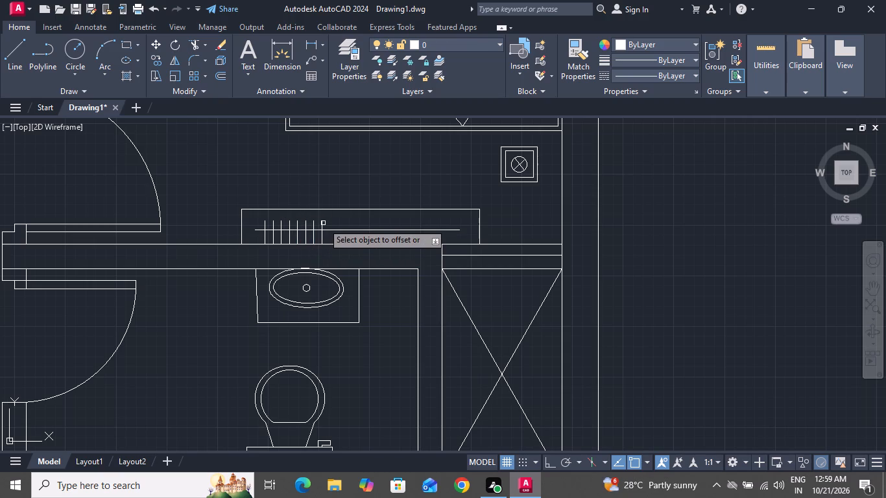
# Chain seven more 2" offsets of the hanger line, continuing past the middle of the wardrobe rod.
pyautogui.moveTo(322, 224); pyautogui.dragTo(336, 222)
pyautogui.click(336, 222)
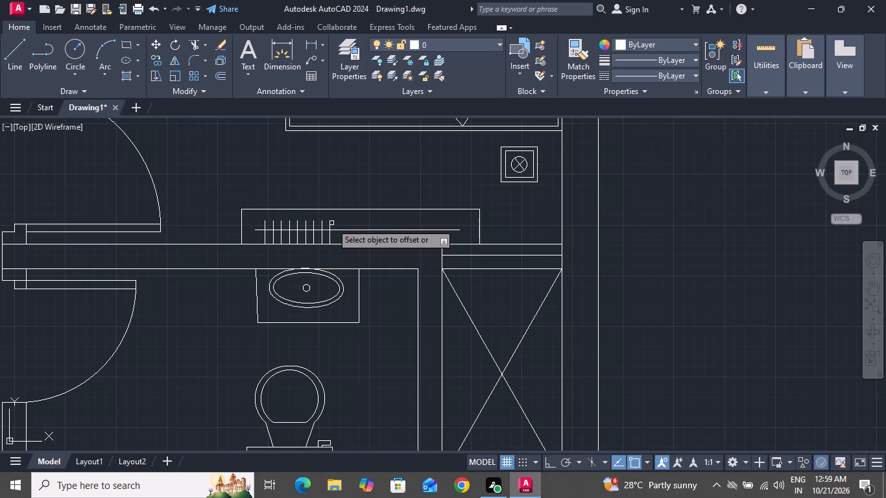
pyautogui.moveTo(330, 223); pyautogui.dragTo(347, 222)
pyautogui.moveTo(347, 222); pyautogui.dragTo(341, 222)
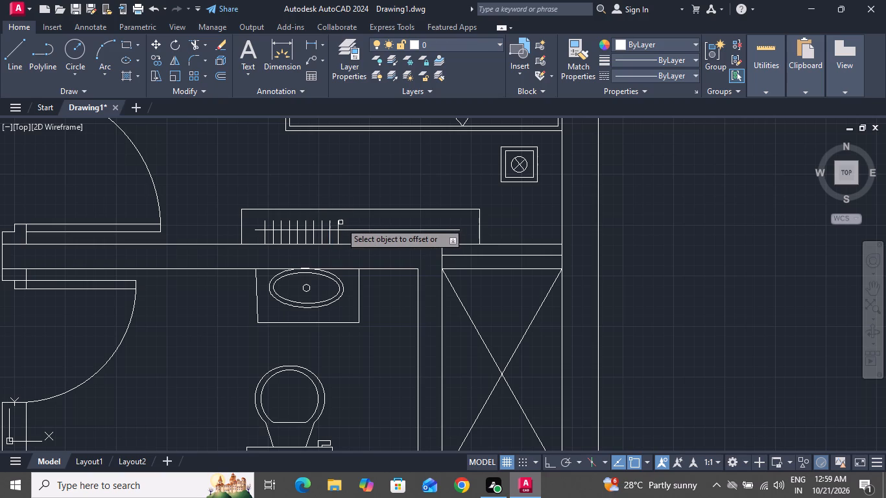
pyautogui.moveTo(341, 222); pyautogui.dragTo(339, 223)
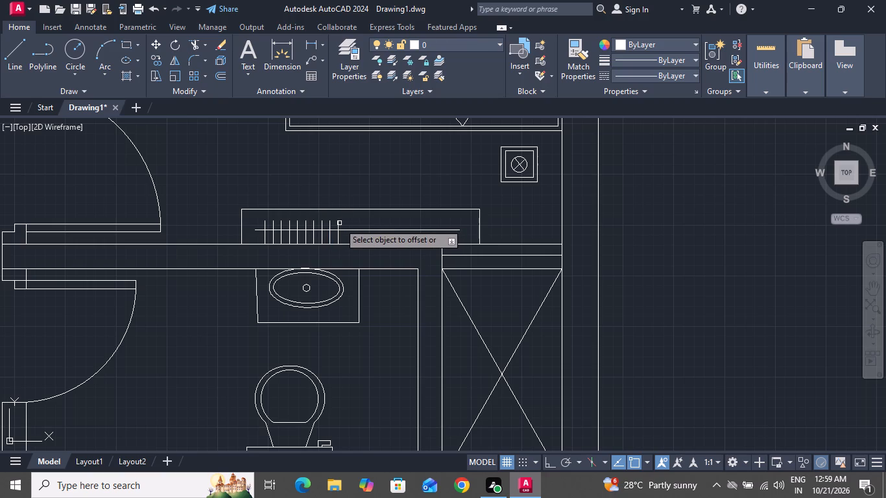
pyautogui.click(339, 223)
pyautogui.moveTo(359, 223); pyautogui.dragTo(346, 227)
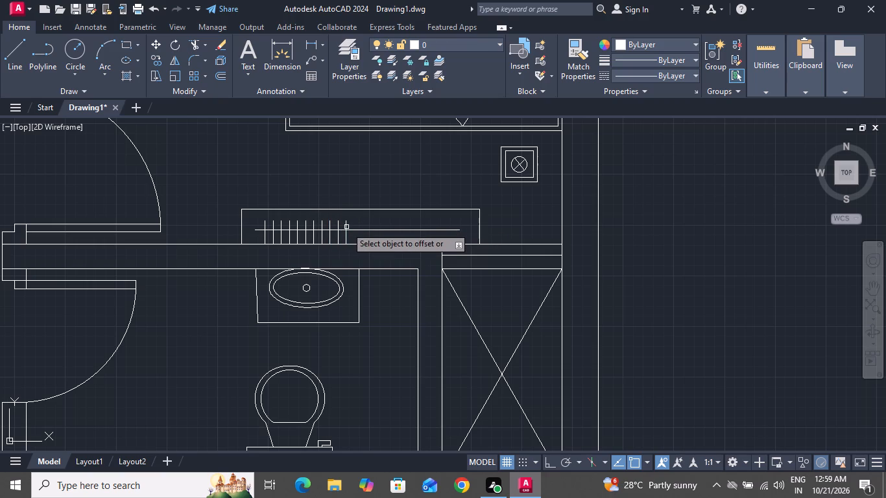
pyautogui.moveTo(346, 227); pyautogui.dragTo(346, 227)
pyautogui.click(346, 227)
pyautogui.moveTo(363, 227); pyautogui.dragTo(352, 222)
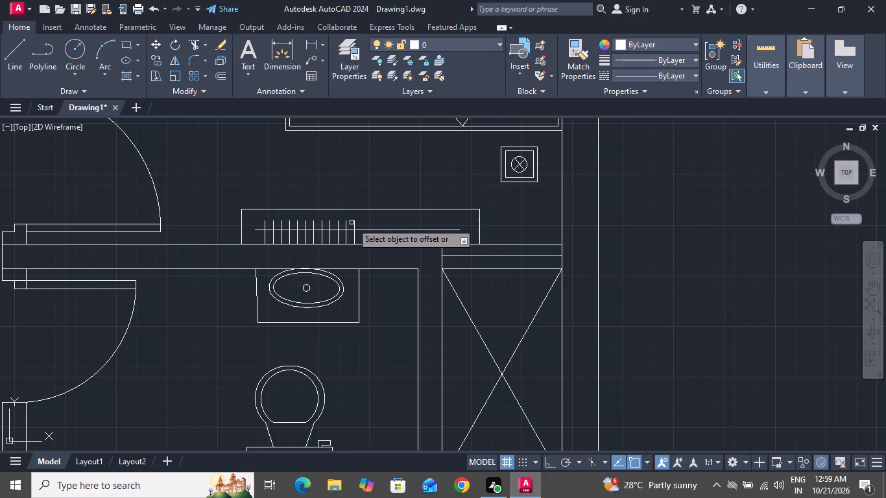
pyautogui.moveTo(352, 222); pyautogui.dragTo(353, 222)
pyautogui.moveTo(353, 222); pyautogui.dragTo(366, 222)
pyautogui.click(366, 222)
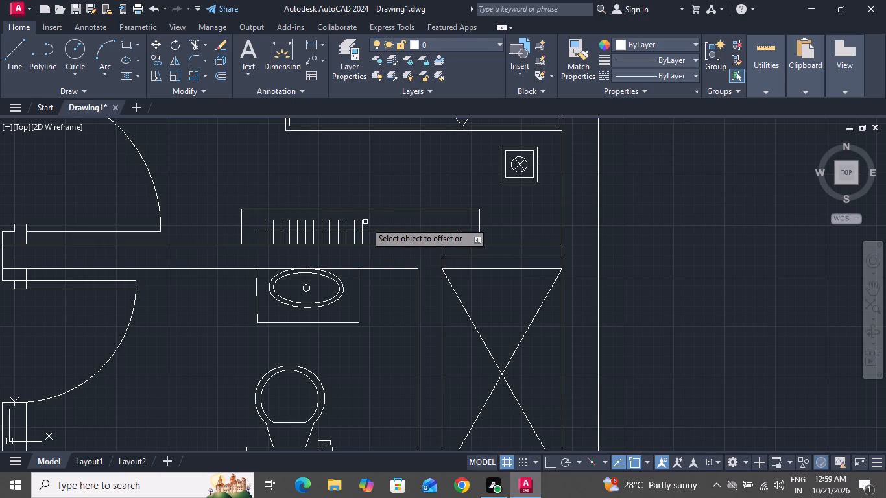
pyautogui.moveTo(362, 224); pyautogui.dragTo(368, 223)
pyautogui.click(368, 223)
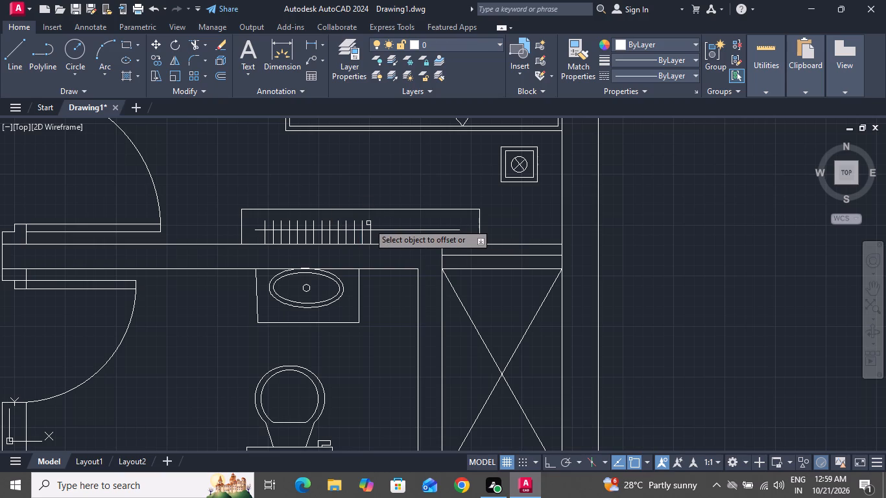
pyautogui.moveTo(370, 222); pyautogui.dragTo(386, 220)
pyautogui.click(386, 220)
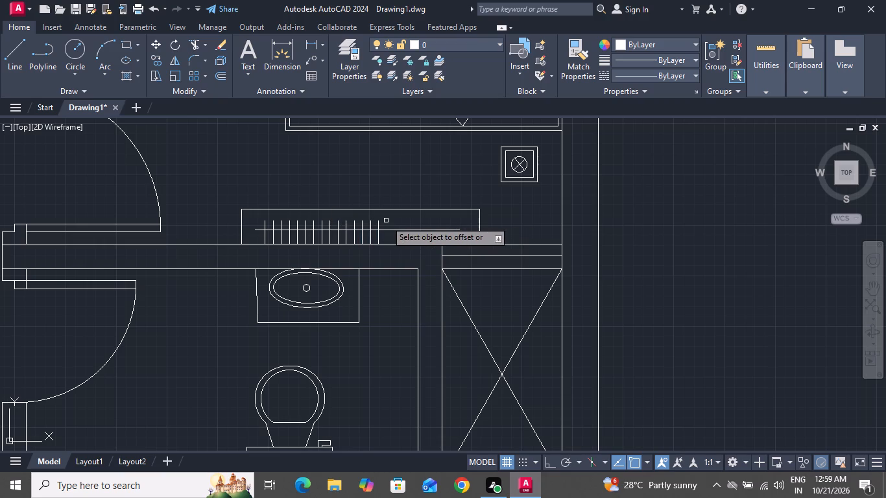
# Chain ten more 2" hanger-line offsets until they reach the far end of the rod, and finish the Offset command.
pyautogui.click(379, 226)
pyautogui.moveTo(400, 222); pyautogui.dragTo(390, 222)
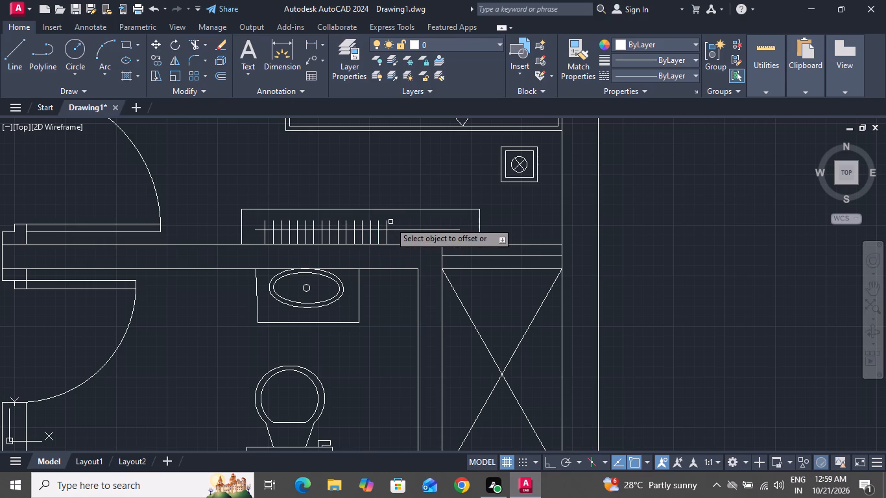
pyautogui.moveTo(390, 222); pyautogui.dragTo(387, 222)
pyautogui.moveTo(387, 222); pyautogui.dragTo(398, 222)
pyautogui.click(398, 222)
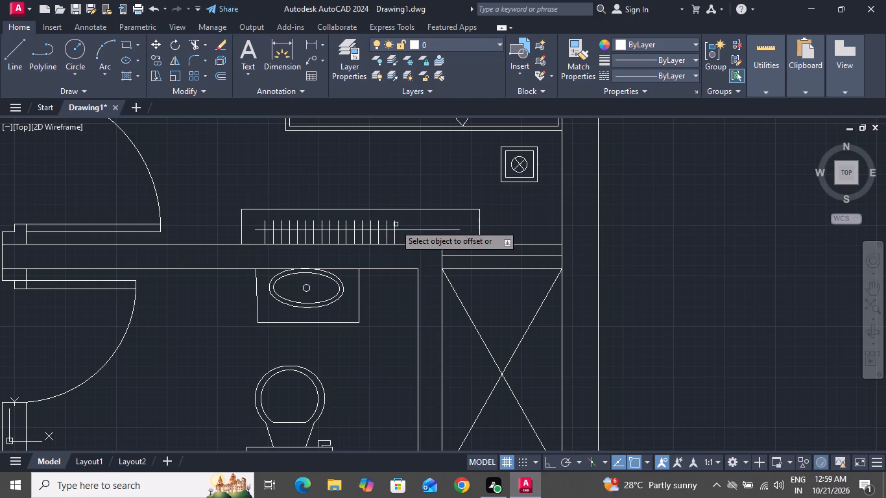
pyautogui.click(394, 225)
pyautogui.click(400, 224)
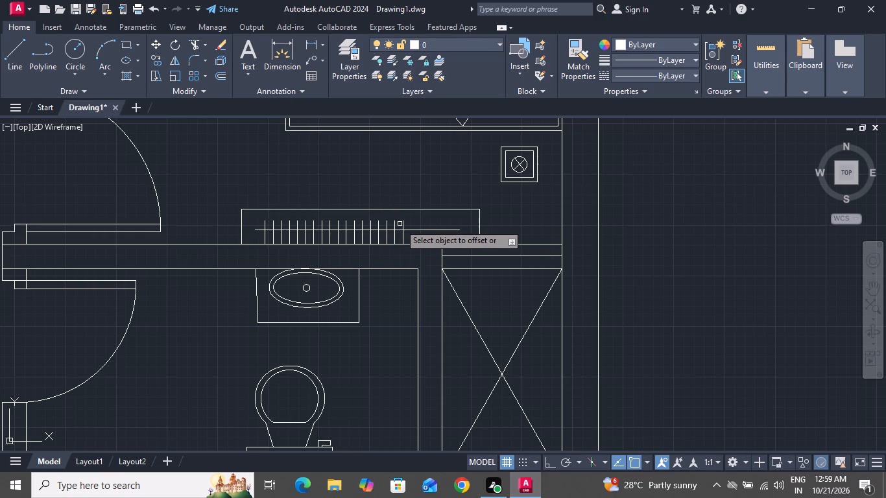
pyautogui.moveTo(402, 224); pyautogui.dragTo(404, 224)
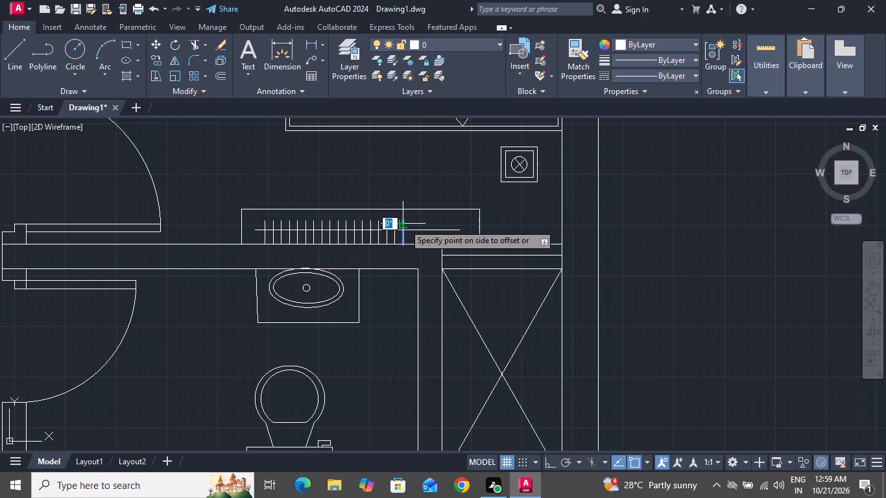
pyautogui.moveTo(404, 224); pyautogui.dragTo(412, 223)
pyautogui.click(412, 223)
pyautogui.moveTo(409, 223); pyautogui.dragTo(426, 220)
pyautogui.moveTo(426, 220); pyautogui.dragTo(420, 222)
pyautogui.moveTo(420, 222); pyautogui.dragTo(426, 222)
pyautogui.click(426, 222)
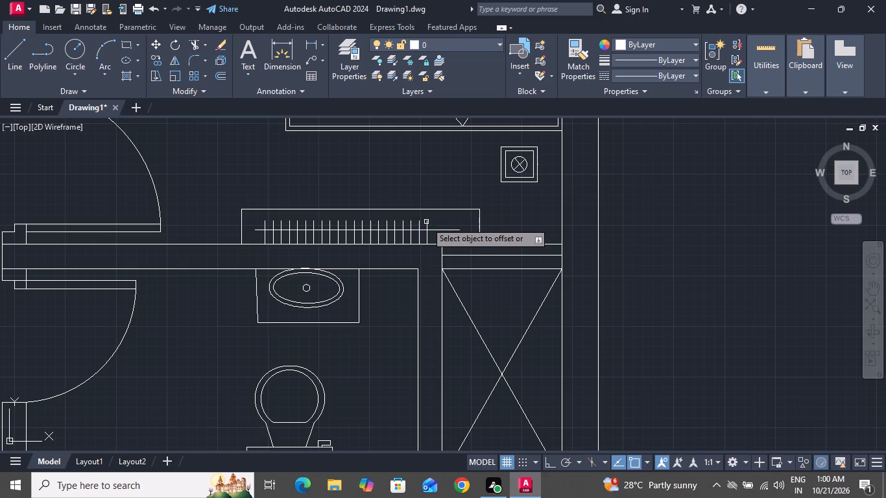
pyautogui.click(426, 222)
pyautogui.click(434, 221)
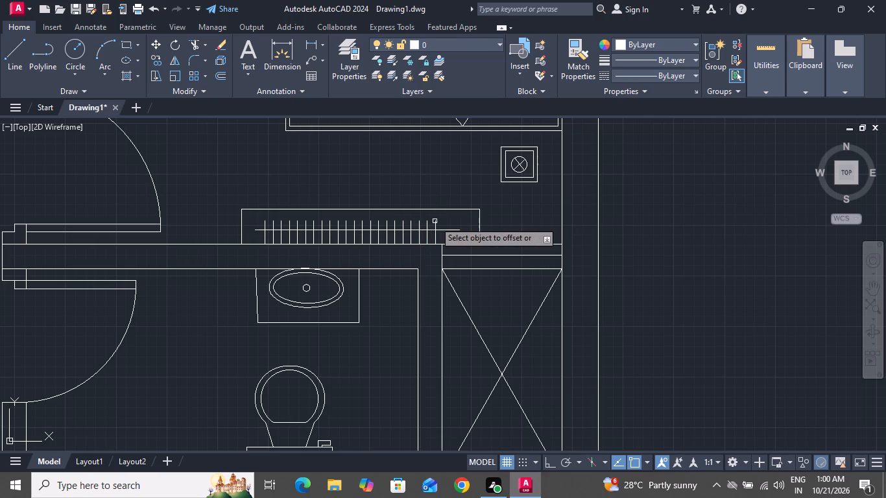
pyautogui.click(435, 221)
pyautogui.click(444, 225)
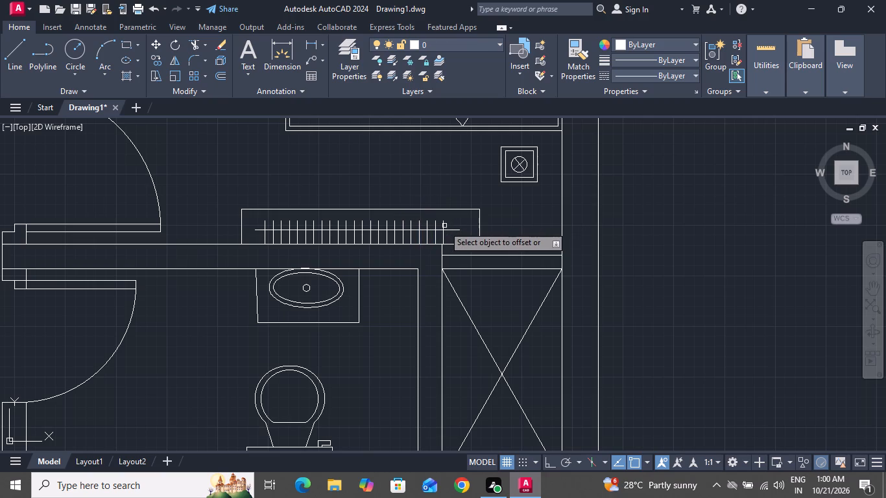
pyautogui.moveTo(443, 226); pyautogui.dragTo(451, 224)
pyautogui.click(451, 224)
pyautogui.click(451, 224)
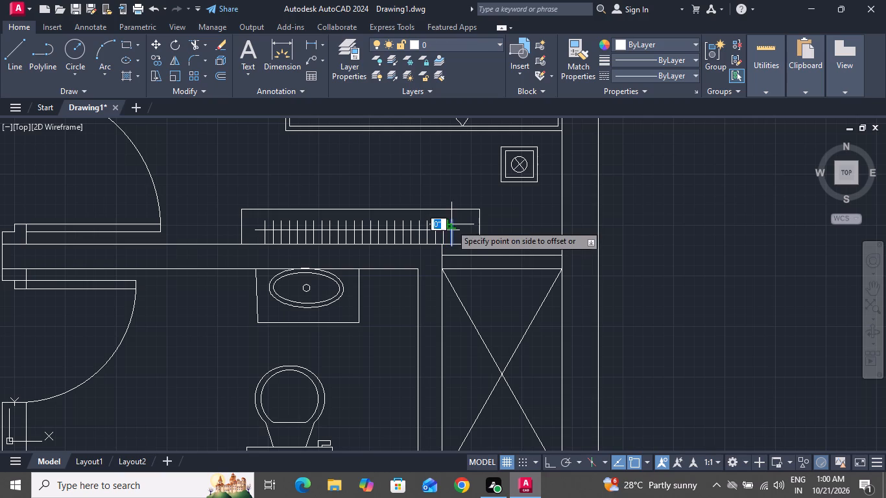
pyautogui.click(462, 221)
pyautogui.rightClick(462, 221)
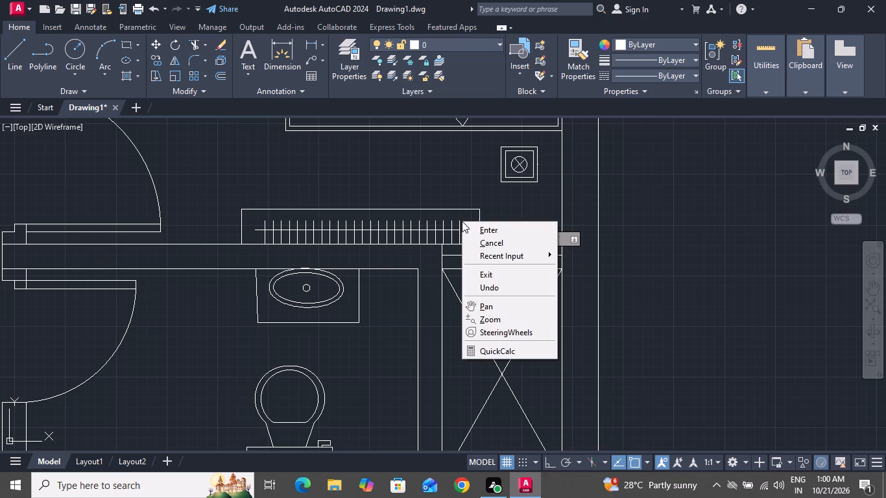
pyautogui.click(477, 234)
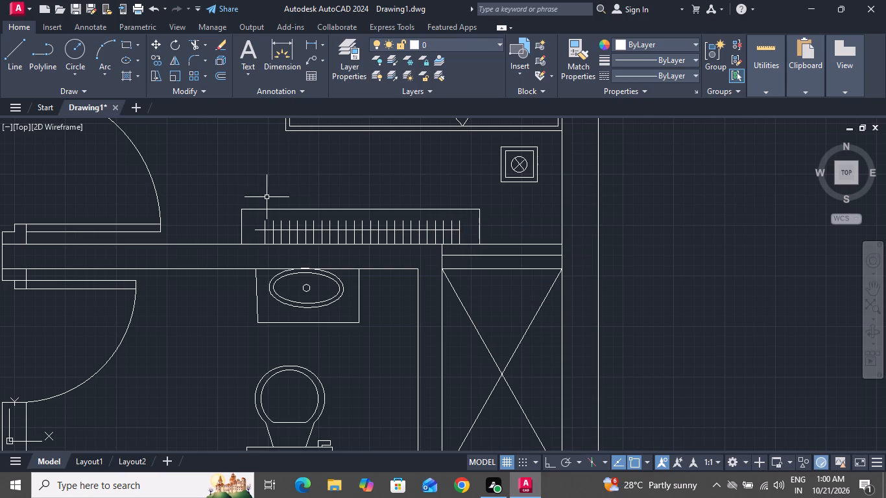
# Draw a shallow unit rectangle about 3' long and 8" deep against the wall facing the foot of the bed, above the door.
pyautogui.keyDown('ctrl'); pyautogui.scroll(-4, 261, 195); pyautogui.keyUp('ctrl')
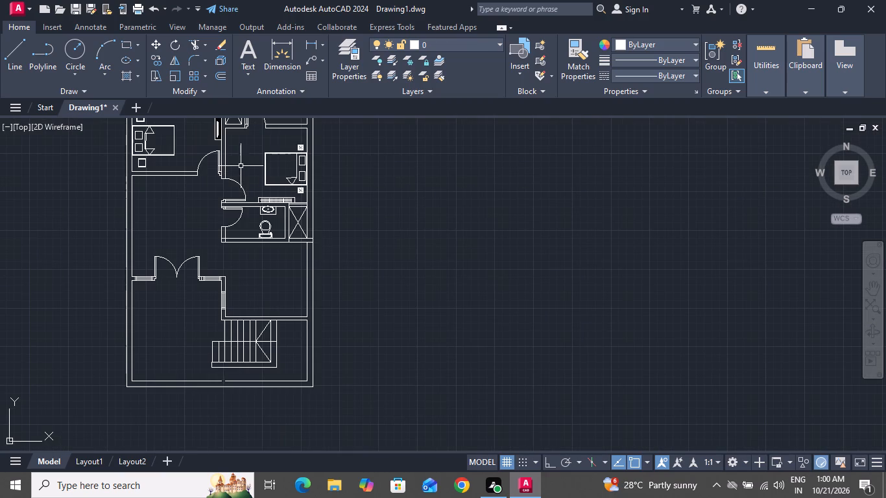
pyautogui.click(125, 46)
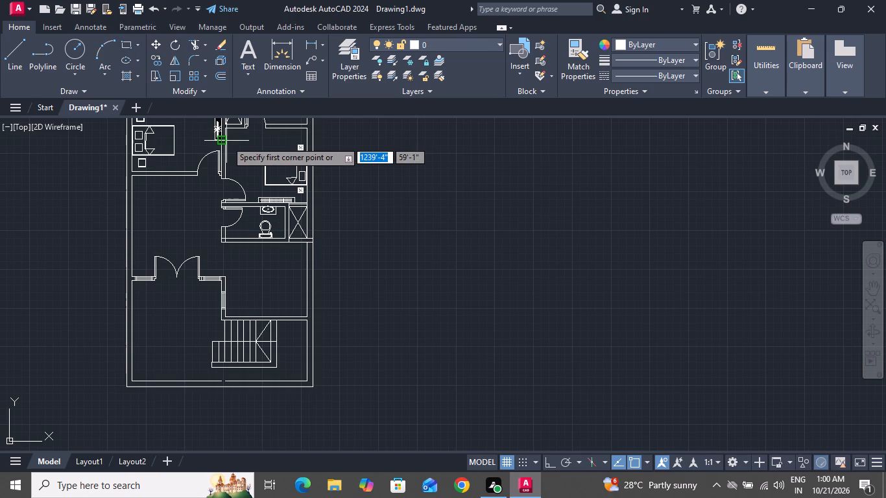
pyautogui.keyDown('ctrl'); pyautogui.scroll(4, 226, 141); pyautogui.keyUp('ctrl')
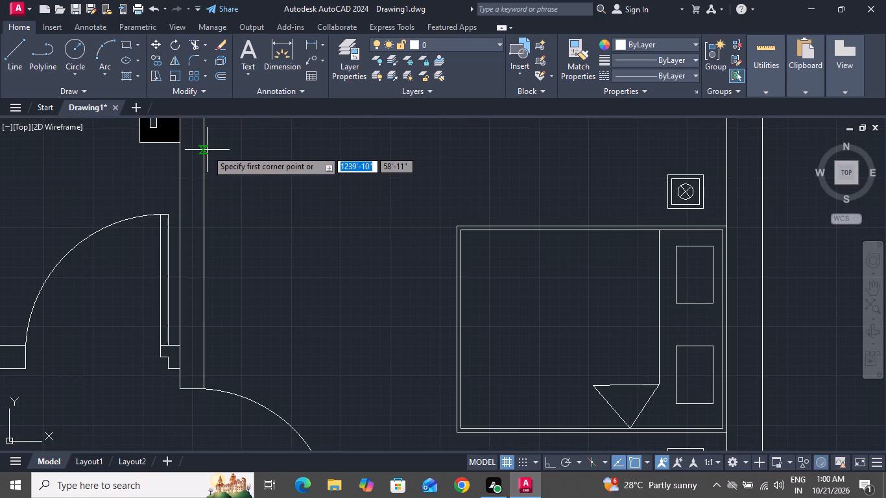
pyautogui.moveTo(203, 150); pyautogui.dragTo(213, 181)
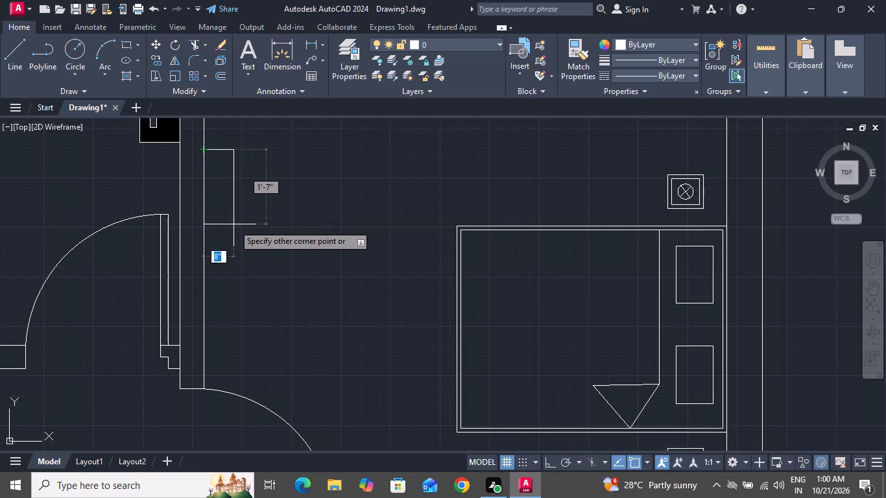
pyautogui.click(233, 302)
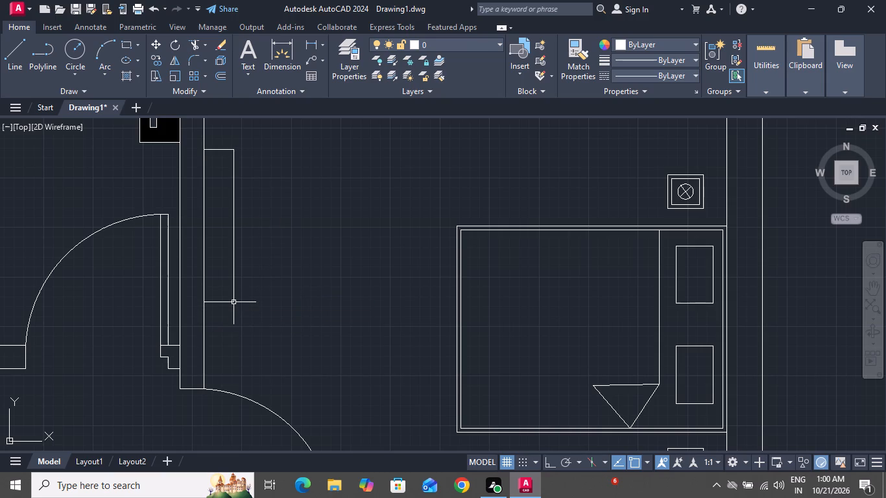
# Draw a thin vertical rectangle about 2'-3" long inside the wall unit, close to its bed-facing edge.
pyautogui.click(130, 44)
pyautogui.click(222, 172)
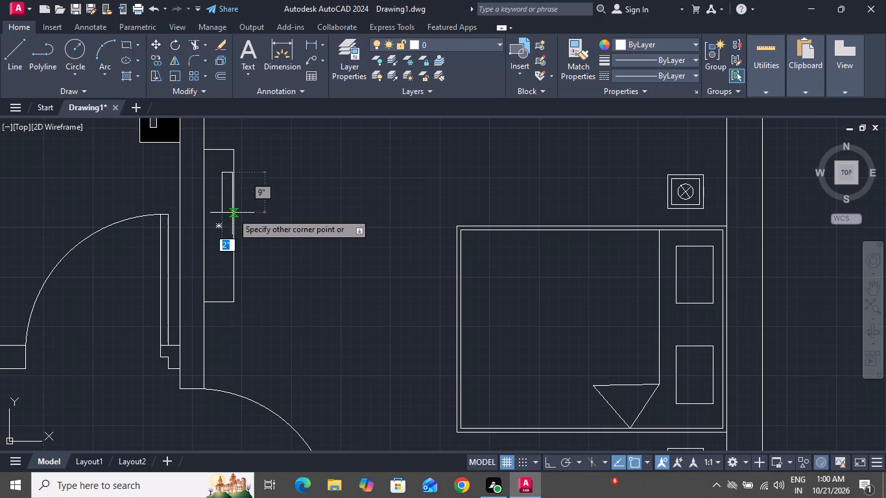
pyautogui.click(226, 283)
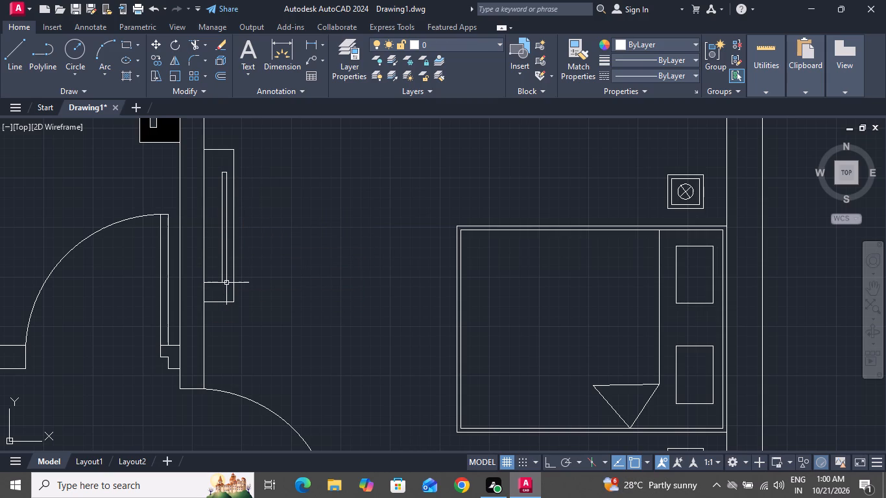
# Draw the TV's tapered back on the wall side of the thin rectangle: two short slanted lines joined by a vertical line about 1'-8" long.
pyautogui.click(12, 48)
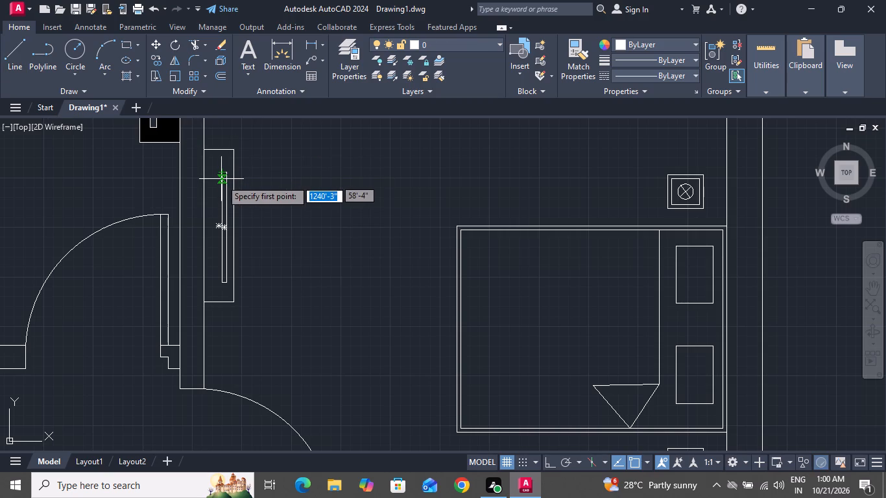
pyautogui.click(222, 184)
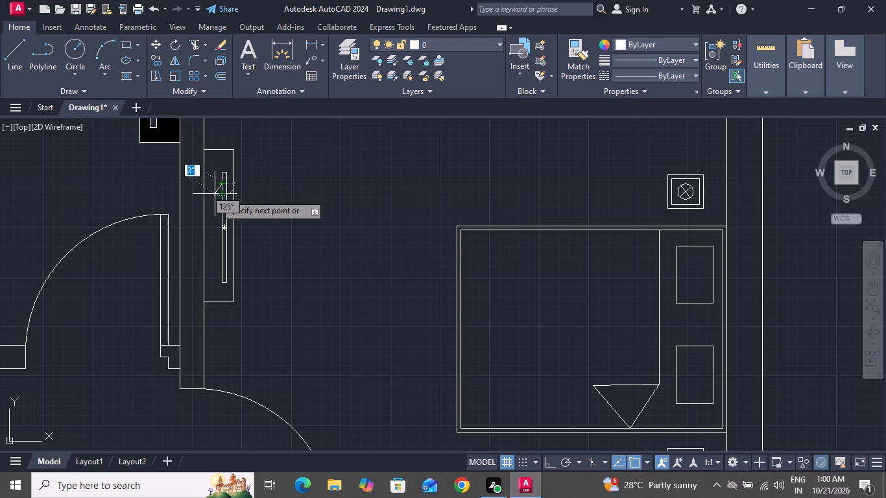
pyautogui.click(215, 194)
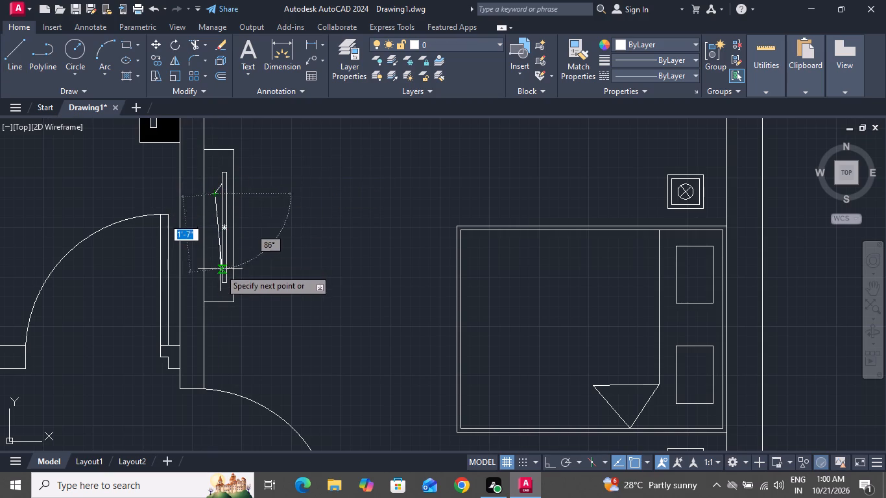
pyautogui.click(215, 274)
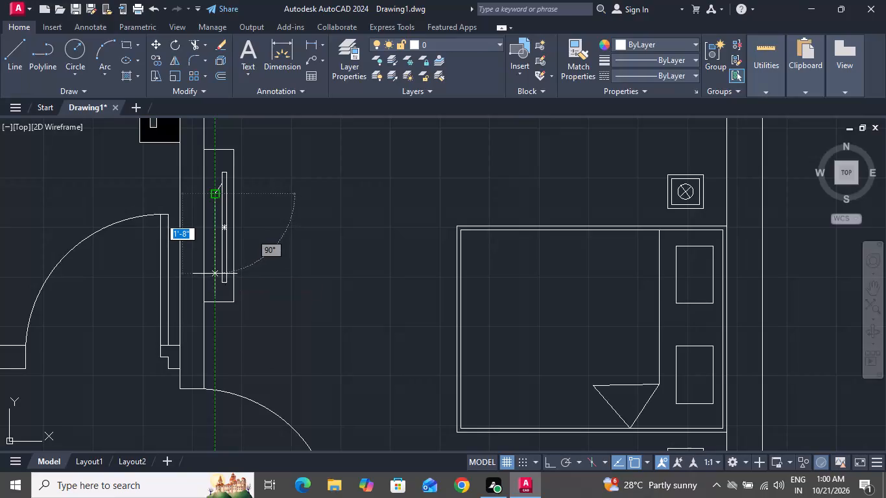
pyautogui.click(221, 267)
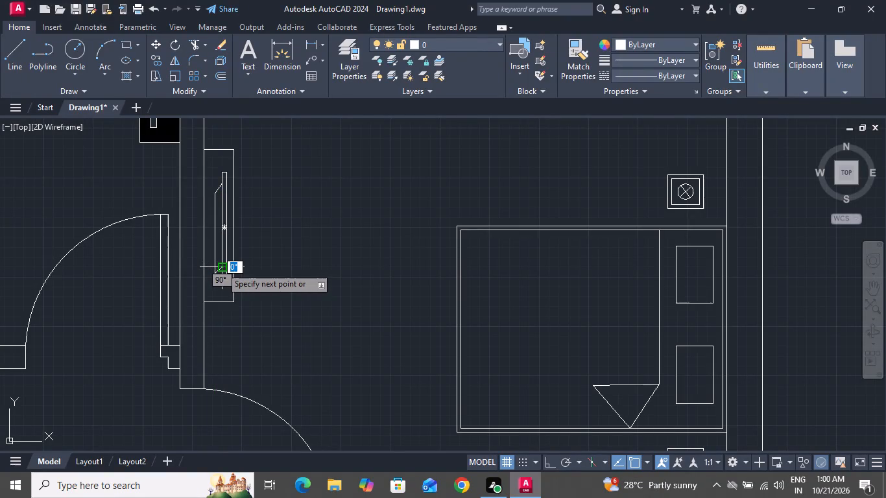
pyautogui.rightClick(221, 267)
pyautogui.click(246, 289)
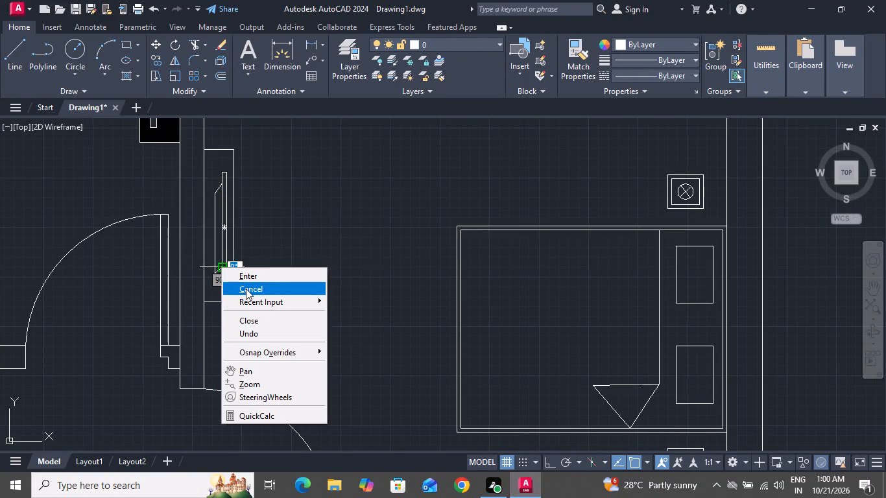
# Move the whole TV outline, rectangle and tapered back, about 4" toward the wall behind the unit.
pyautogui.click(230, 167)
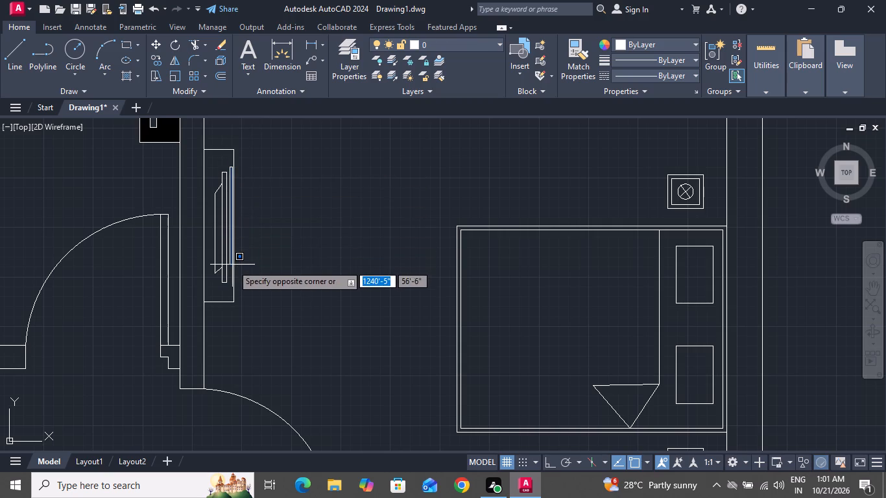
pyautogui.click(212, 291)
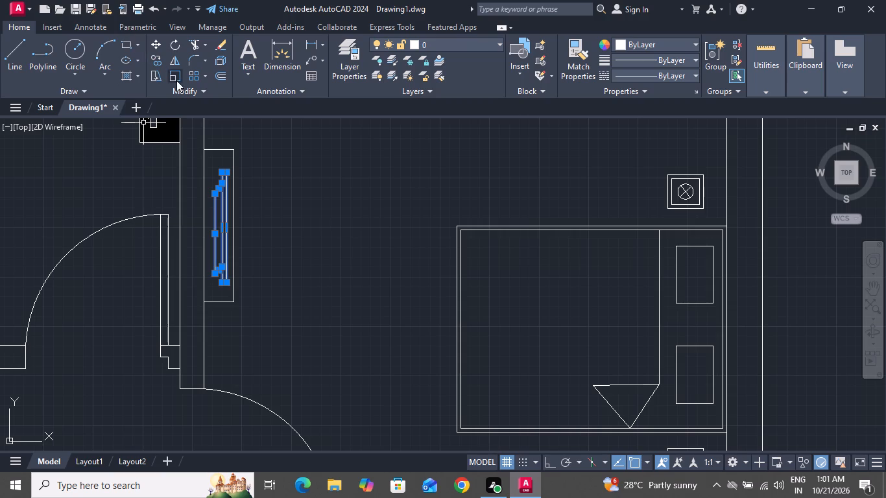
pyautogui.click(156, 49)
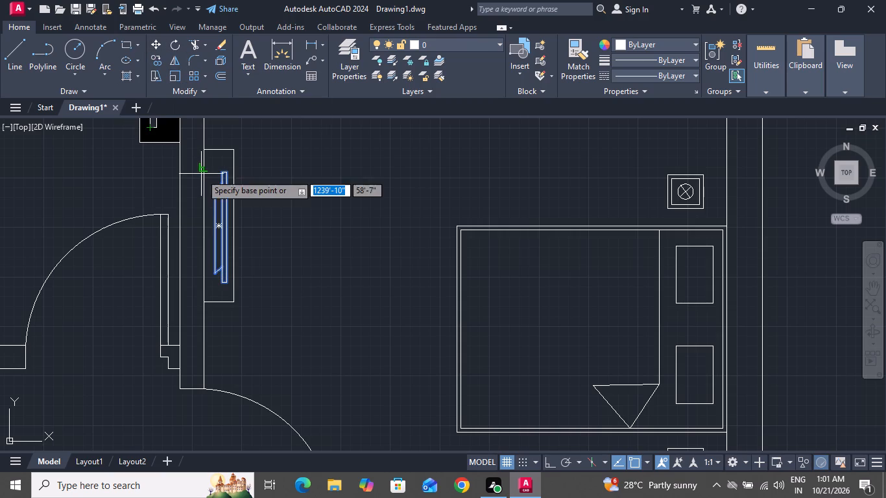
pyautogui.click(213, 226)
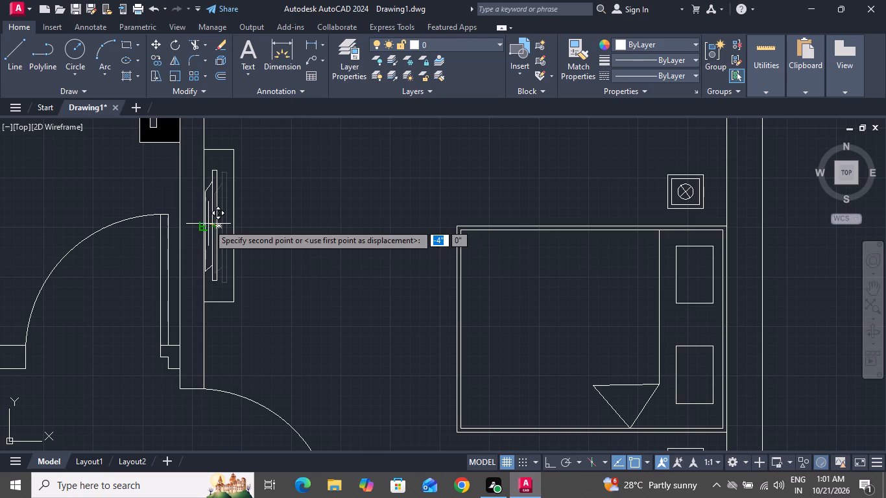
pyautogui.click(208, 224)
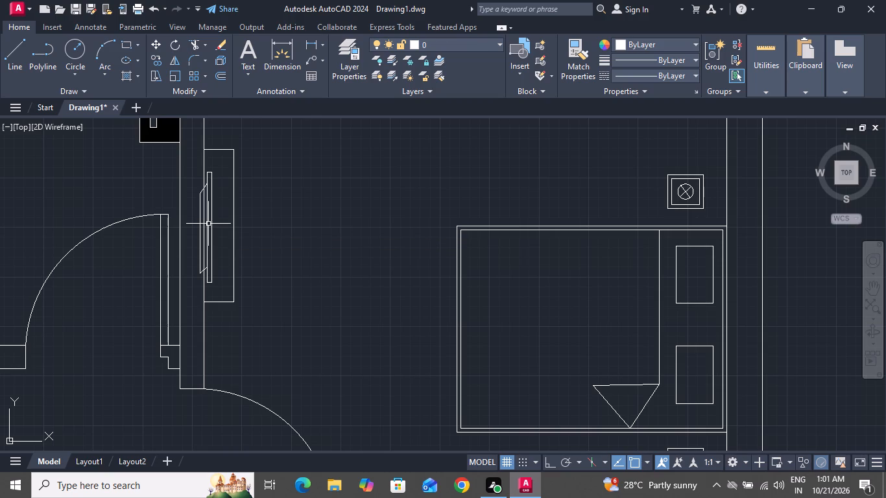
# Move the TV rectangle and its tapered back slightly toward the bed, placing the back edge on the wall line.
pyautogui.keyDown('ctrl'); pyautogui.scroll(4, 158, 203); pyautogui.keyUp('ctrl')
pyautogui.keyDown('ctrl'); pyautogui.scroll(-4, 158, 203); pyautogui.keyUp('ctrl')
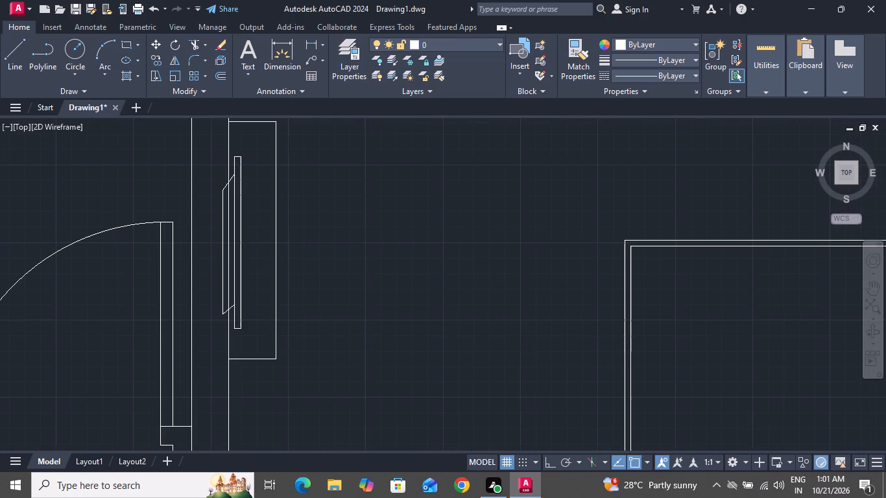
pyautogui.keyDown('ctrl'); pyautogui.scroll(1, 158, 203); pyautogui.keyUp('ctrl')
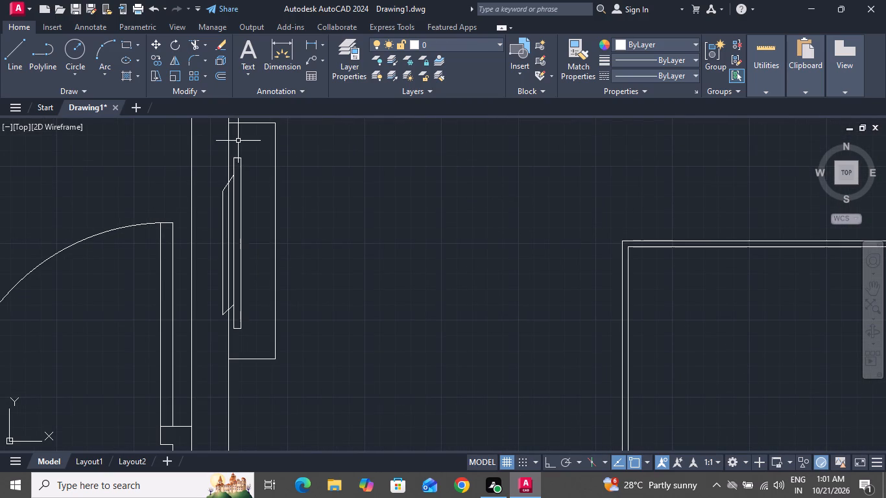
pyautogui.keyDown('ctrl'); pyautogui.scroll(3, 231, 149); pyautogui.keyUp('ctrl')
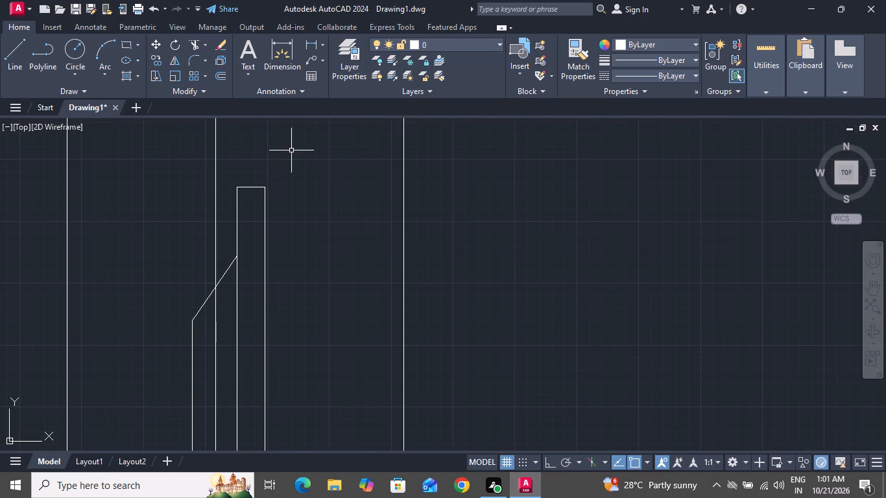
pyautogui.click(291, 150)
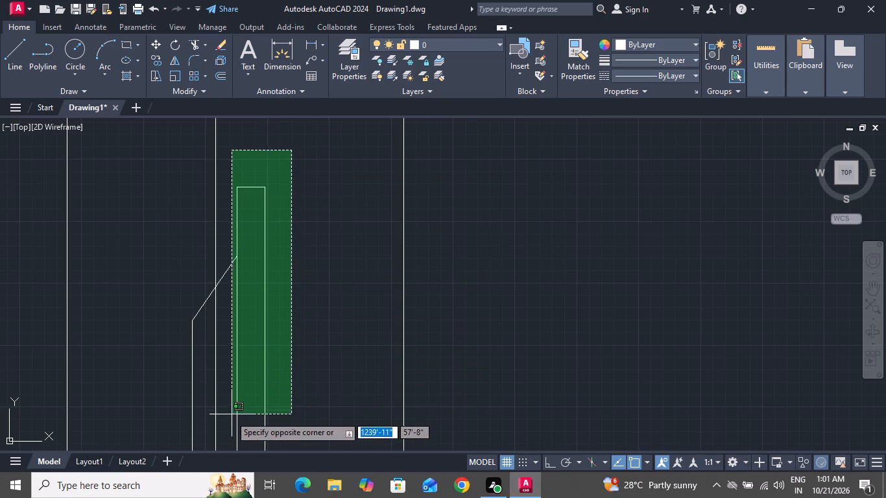
pyautogui.click(229, 418)
pyautogui.keyDown('ctrl'); pyautogui.scroll(-6, 257, 351); pyautogui.keyUp('ctrl')
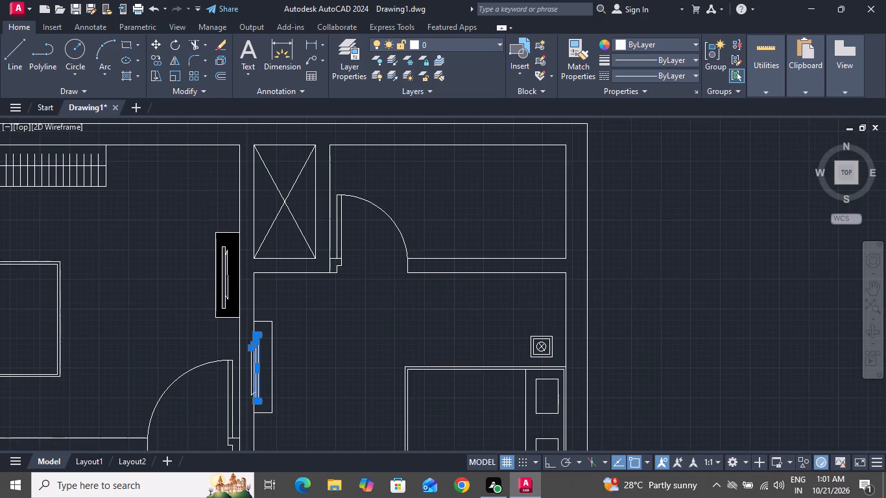
pyautogui.keyDown('ctrl'); pyautogui.scroll(6, 234, 375); pyautogui.keyUp('ctrl')
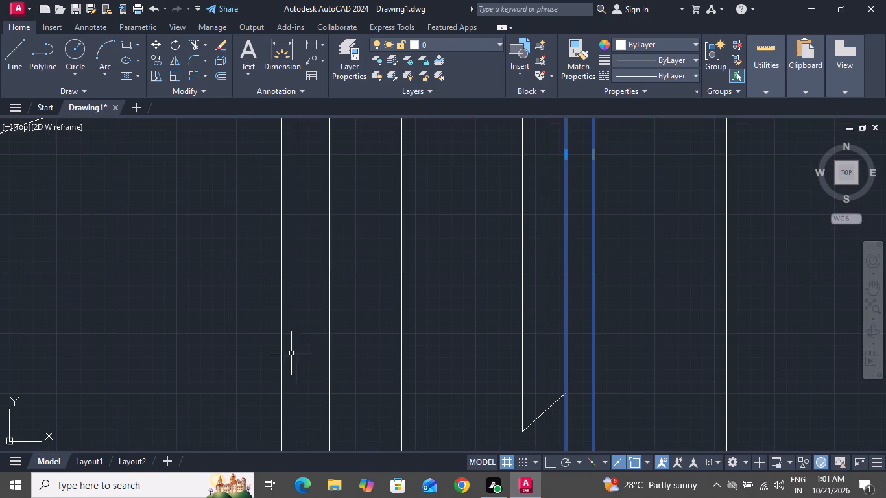
pyautogui.click(522, 308)
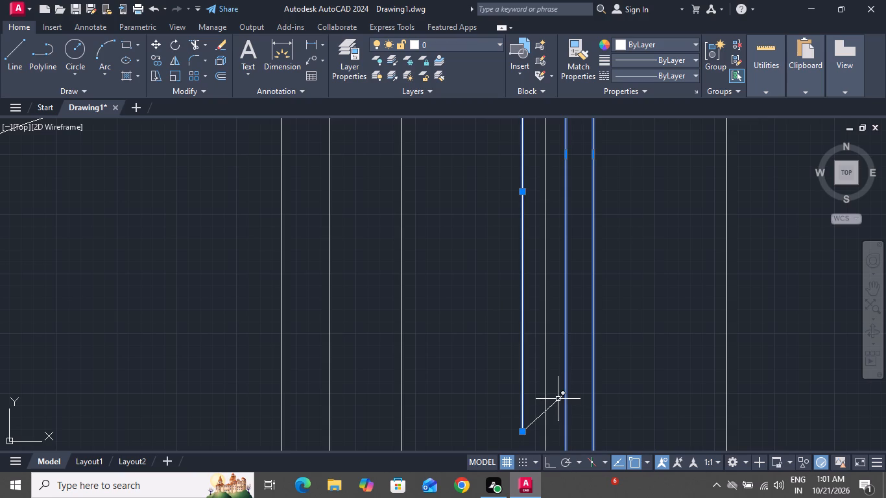
pyautogui.click(558, 399)
pyautogui.keyDown('ctrl'); pyautogui.scroll(-3, 558, 399); pyautogui.keyUp('ctrl')
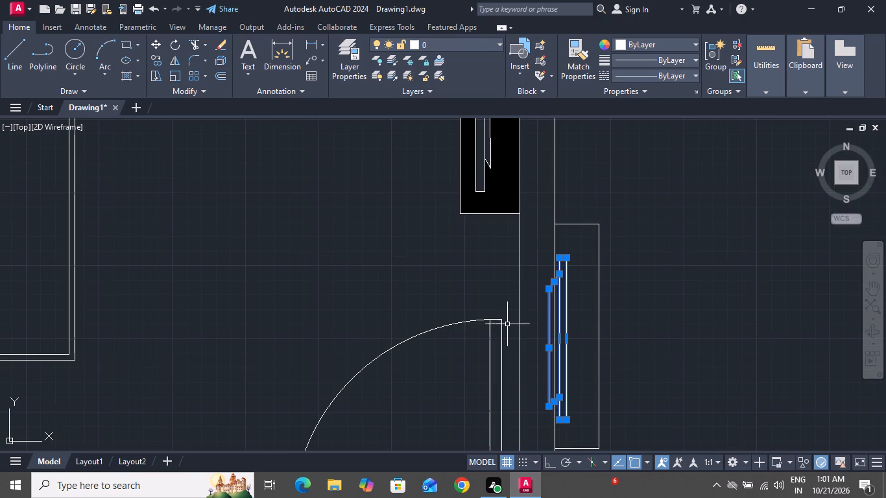
pyautogui.click(150, 45)
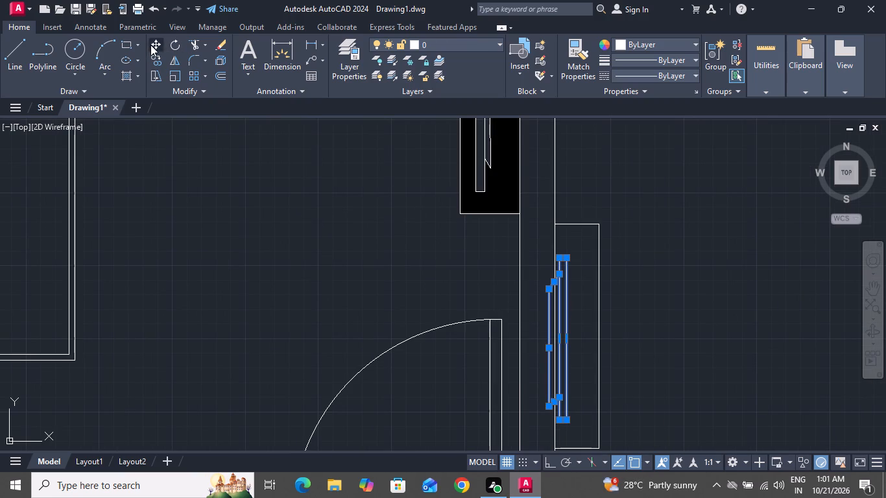
pyautogui.click(548, 288)
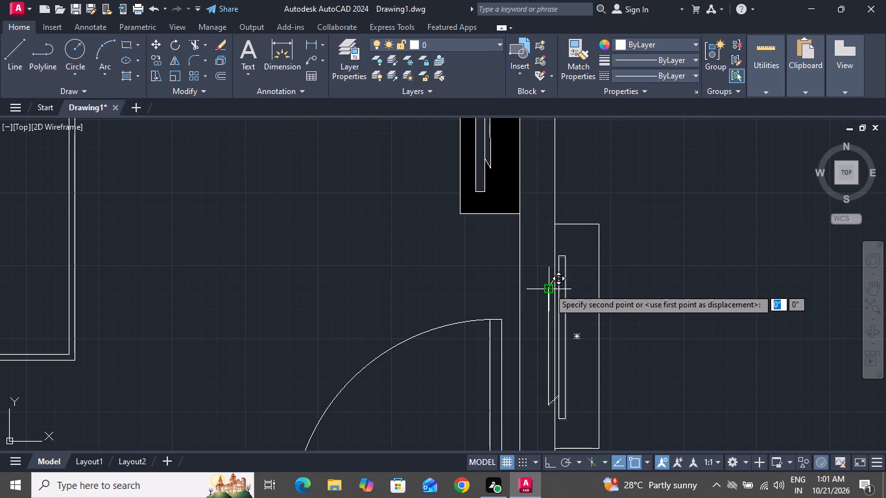
pyautogui.click(554, 286)
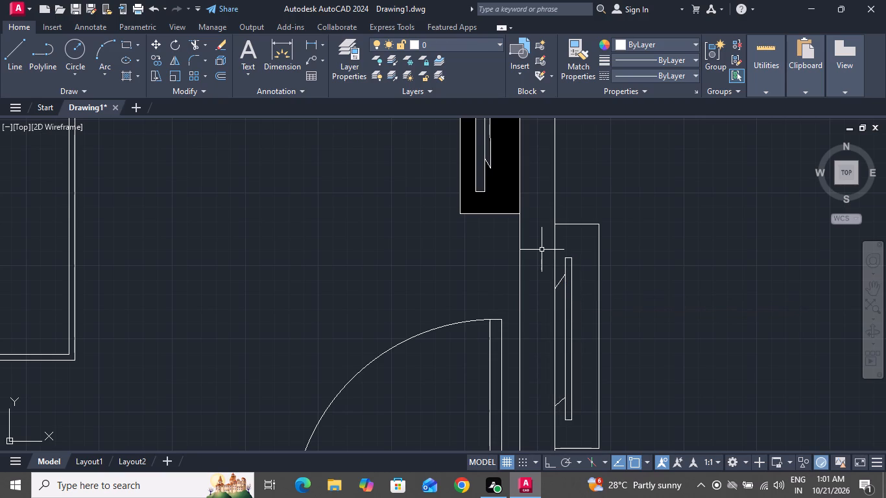
# Copy the toilet from the lower bathroom into the small room above the second bedroom.
pyautogui.keyDown('ctrl'); pyautogui.scroll(-8, 542, 250); pyautogui.keyUp('ctrl')
pyautogui.keyDown('ctrl'); pyautogui.scroll(7, 542, 250); pyautogui.keyUp('ctrl')
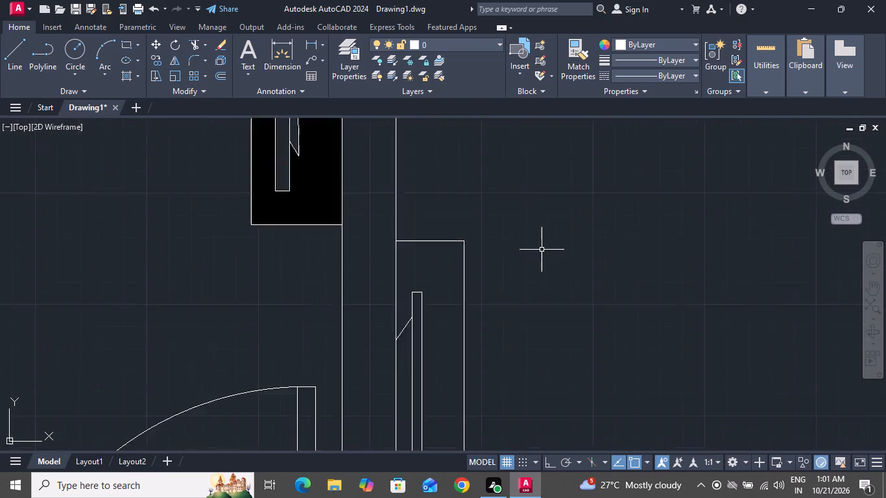
pyautogui.keyDown('ctrl'); pyautogui.scroll(2, 542, 250); pyautogui.keyUp('ctrl')
pyautogui.keyDown('ctrl'); pyautogui.scroll(-5, 542, 250); pyautogui.keyUp('ctrl')
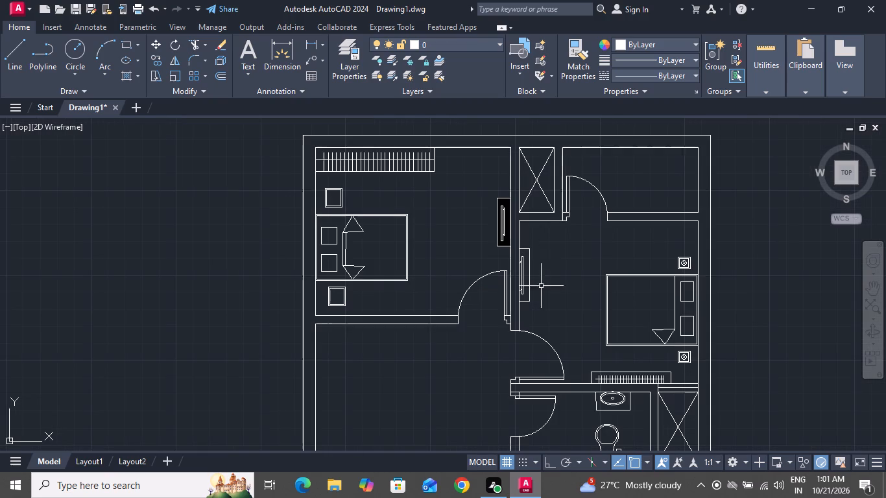
pyautogui.click(604, 425)
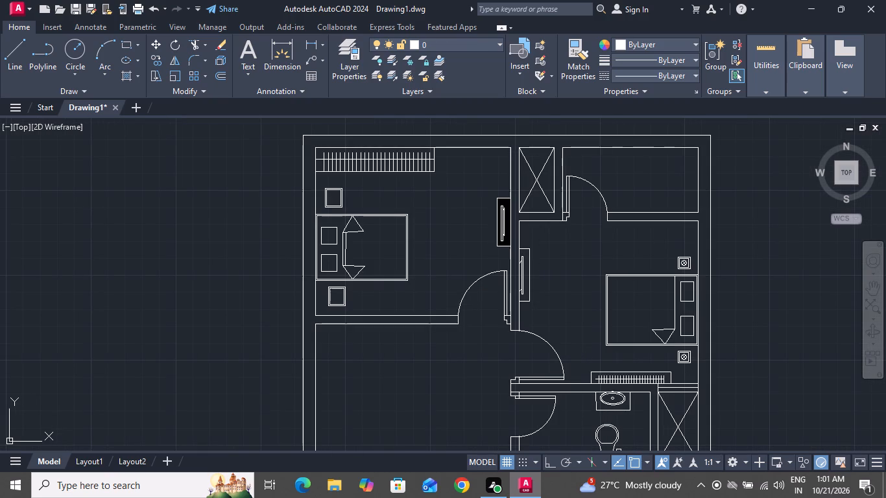
pyautogui.click(157, 58)
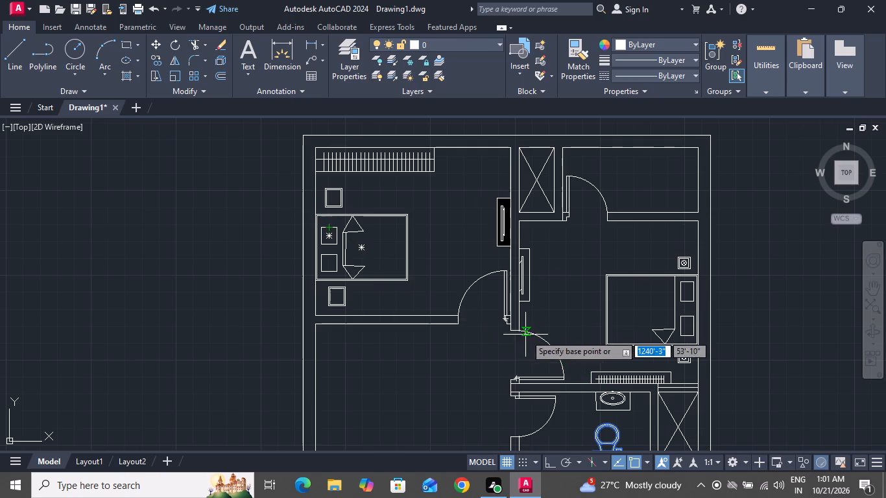
pyautogui.moveTo(607, 442); pyautogui.dragTo(597, 342)
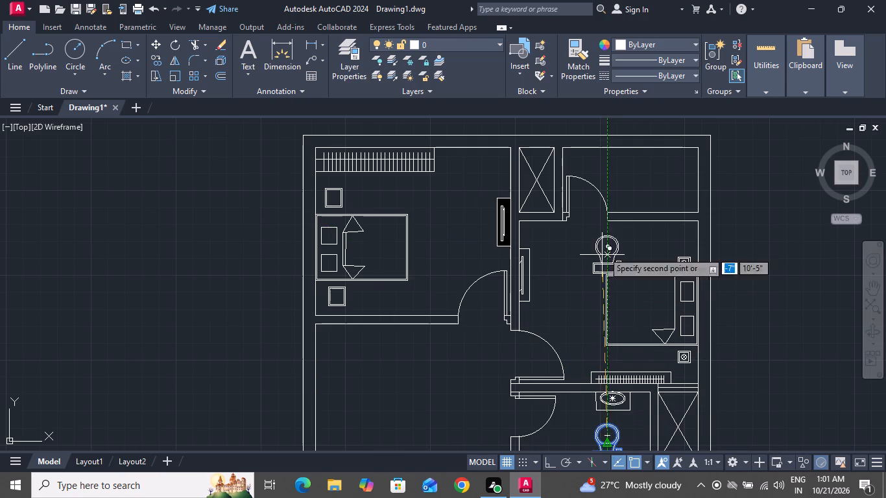
pyautogui.click(638, 171)
pyautogui.rightClick(638, 171)
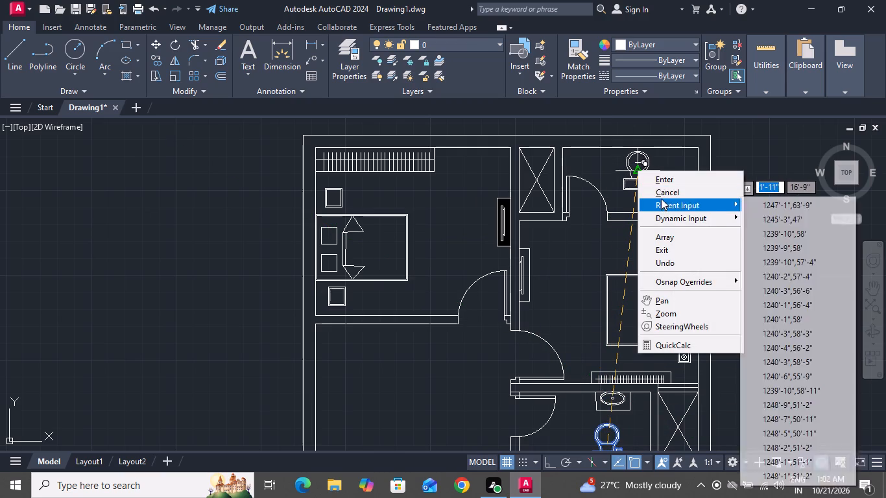
pyautogui.click(664, 193)
# Rotate the copied toilet 180° about its tank corner with Ortho on, so the tank faces the outer top wall.
pyautogui.moveTo(655, 160); pyautogui.dragTo(633, 183)
pyautogui.click(633, 183)
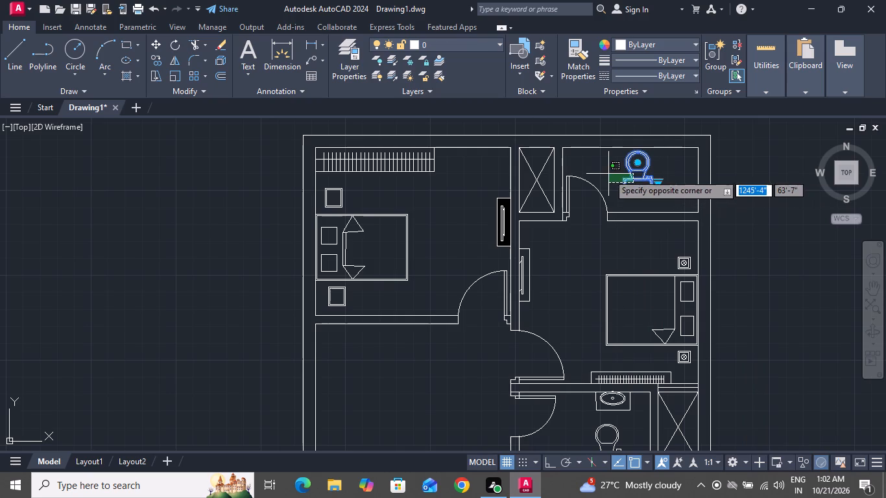
pyautogui.click(608, 174)
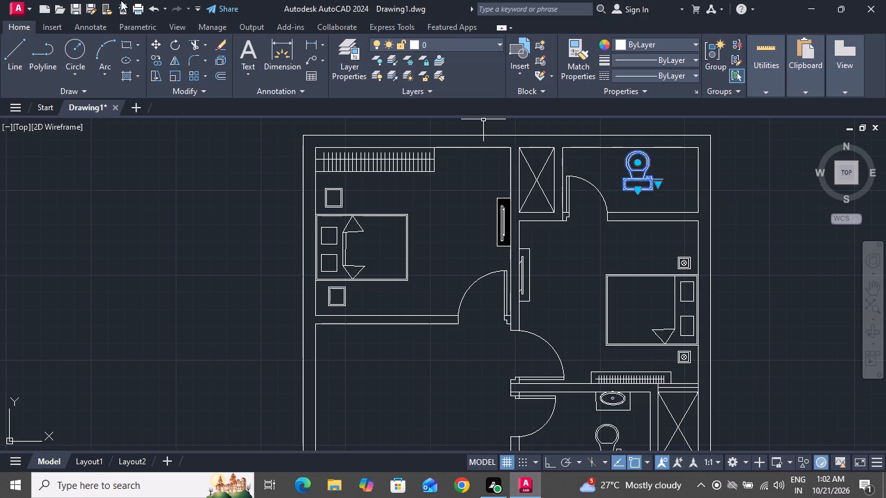
pyautogui.click(175, 45)
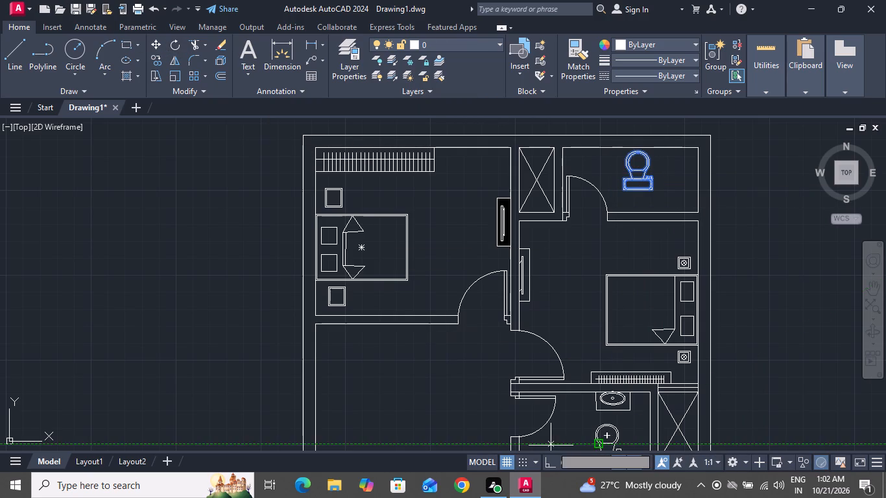
pyautogui.click(553, 462)
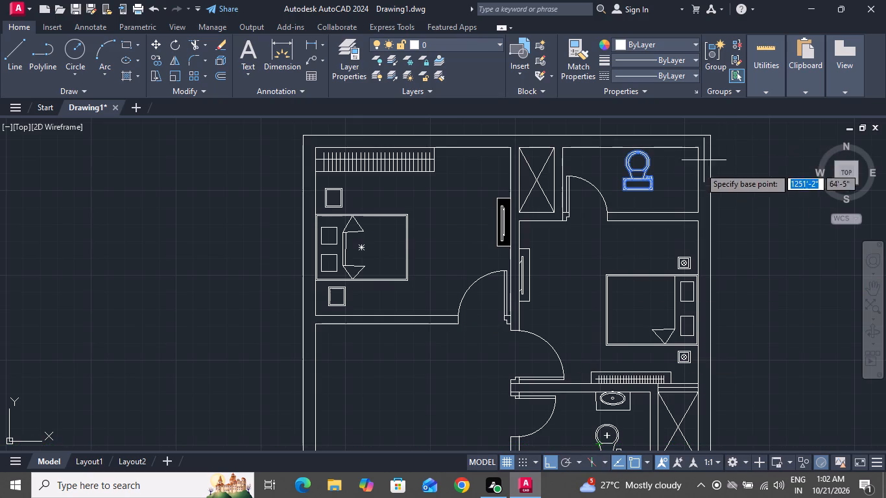
pyautogui.click(653, 189)
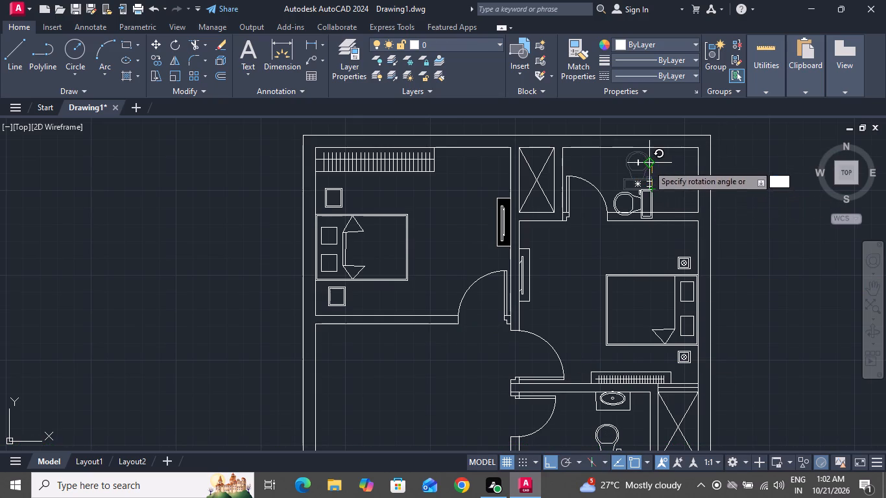
pyautogui.click(622, 204)
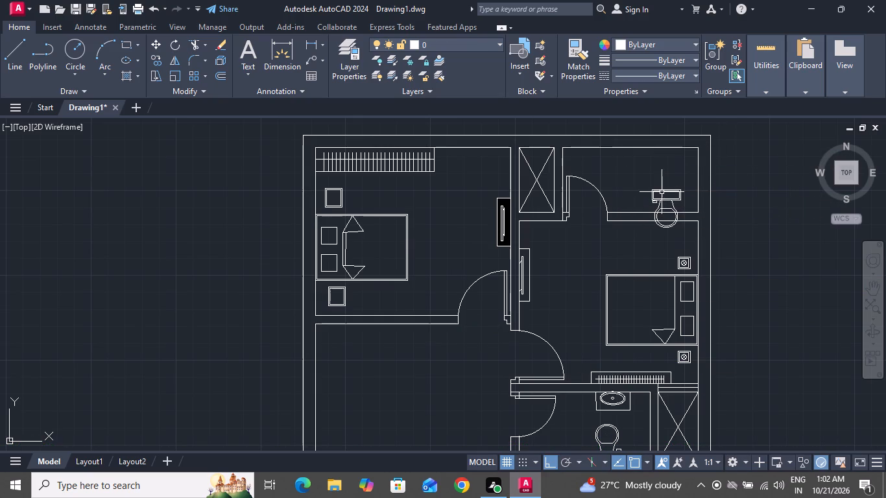
# Move the rotated toilet with Ortho off so the back of its tank sits on the bathroom's upper wall line.
pyautogui.click(662, 192)
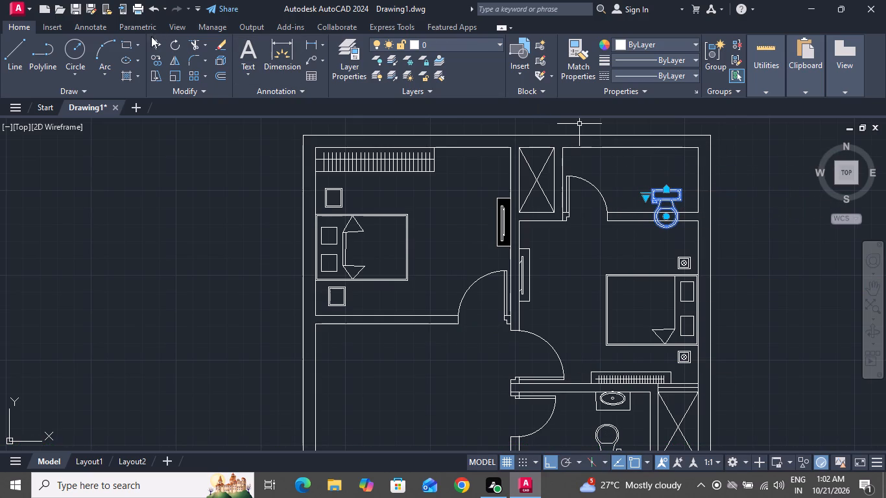
pyautogui.click(157, 43)
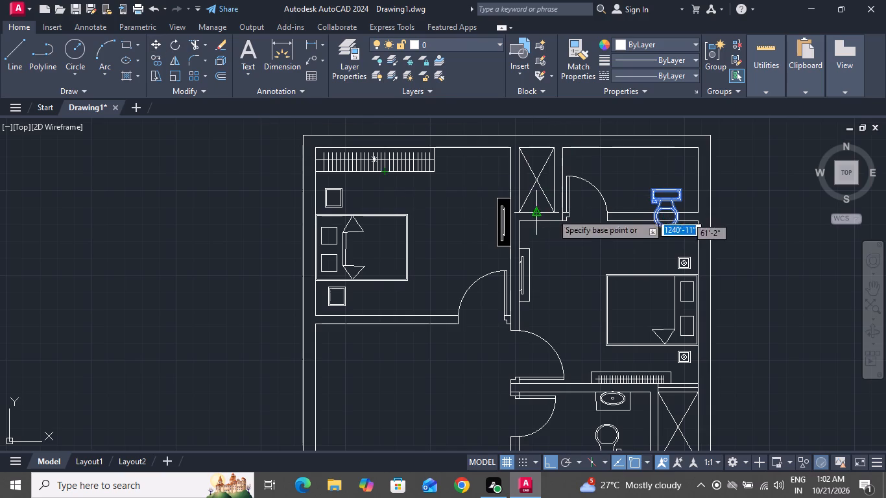
pyautogui.moveTo(668, 187); pyautogui.dragTo(644, 166)
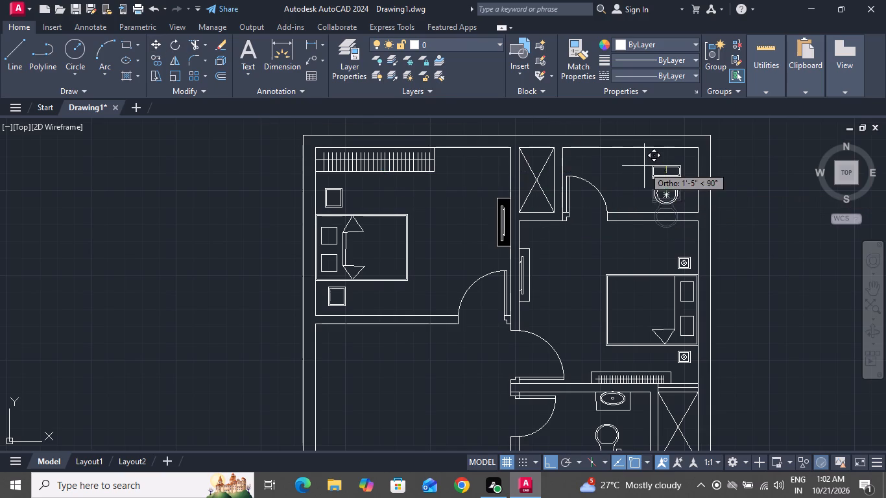
pyautogui.moveTo(644, 166); pyautogui.dragTo(646, 219)
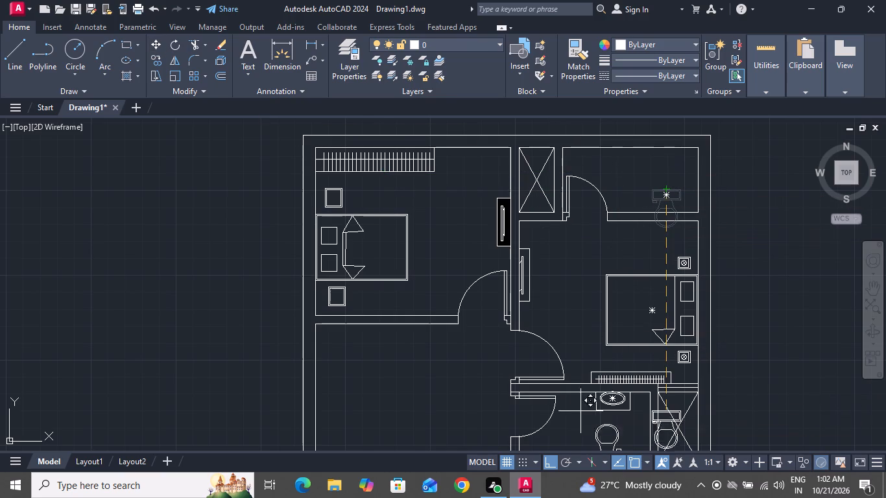
pyautogui.click(555, 455)
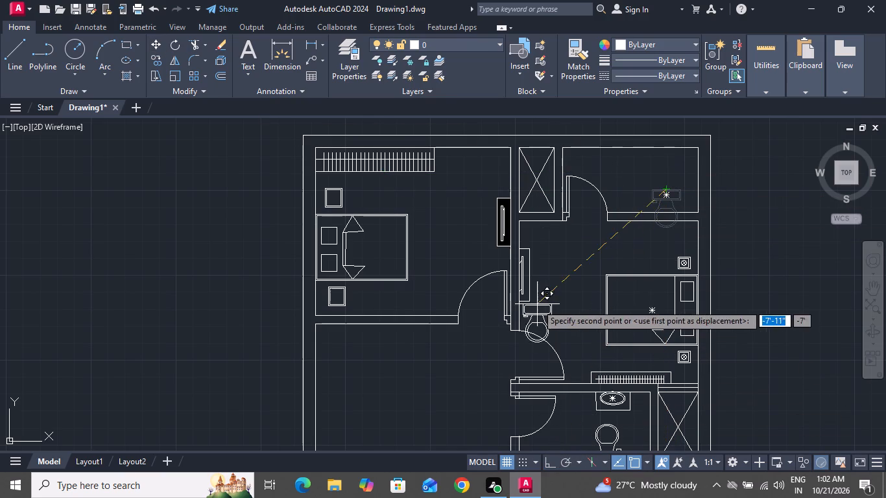
pyautogui.click(641, 148)
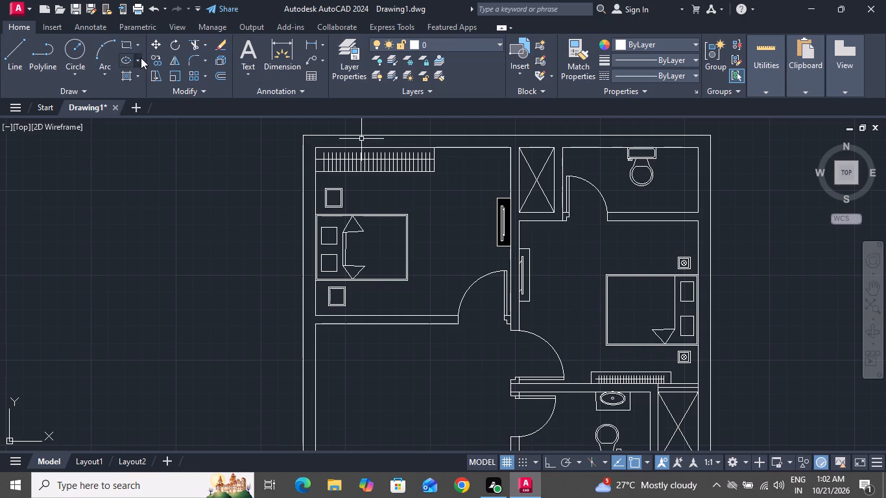
# Draw an upright ellipse for the washbasin beside the toilet, near the outer side wall, with a half-width of about 9".
pyautogui.click(125, 63)
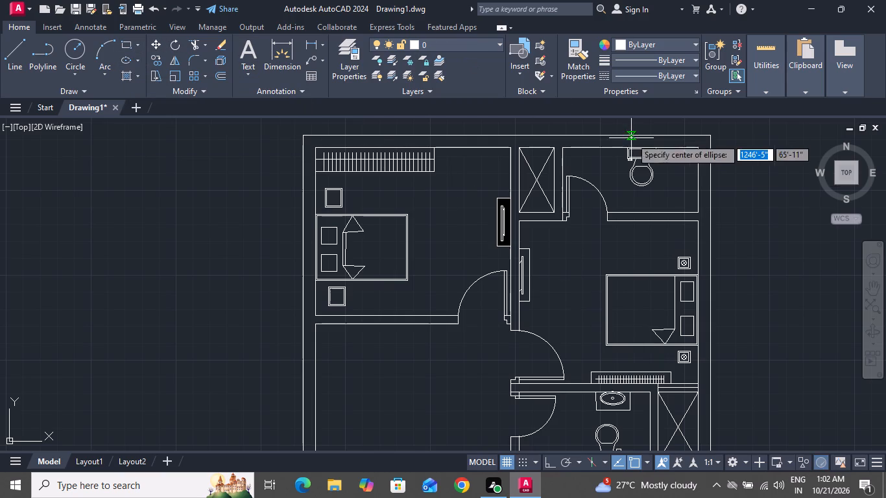
pyautogui.click(680, 182)
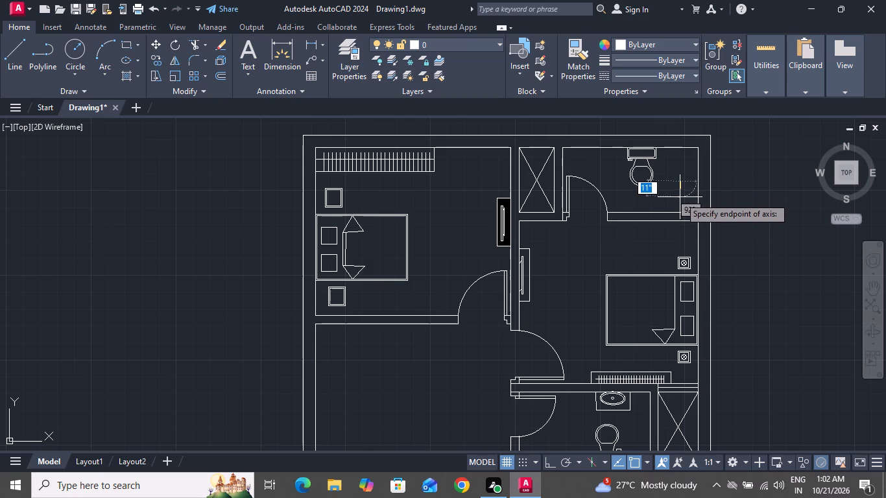
pyautogui.click(680, 198)
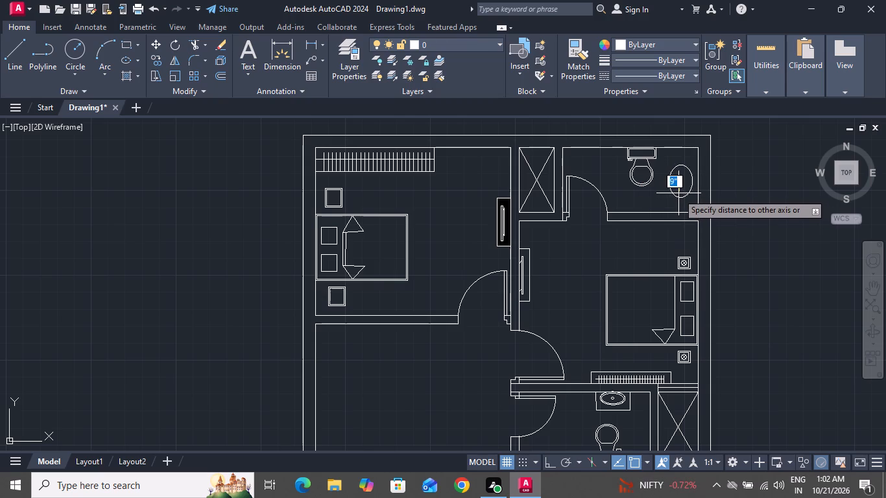
pyautogui.click(678, 193)
# Offset the basin ellipse outward by 1" to form its rim.
pyautogui.write('o 1"')
pyautogui.press('Return')
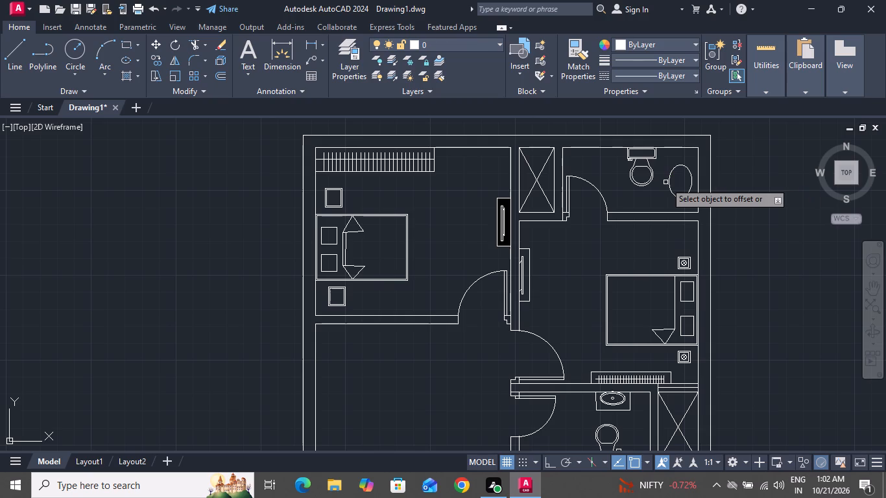
pyautogui.click(669, 182)
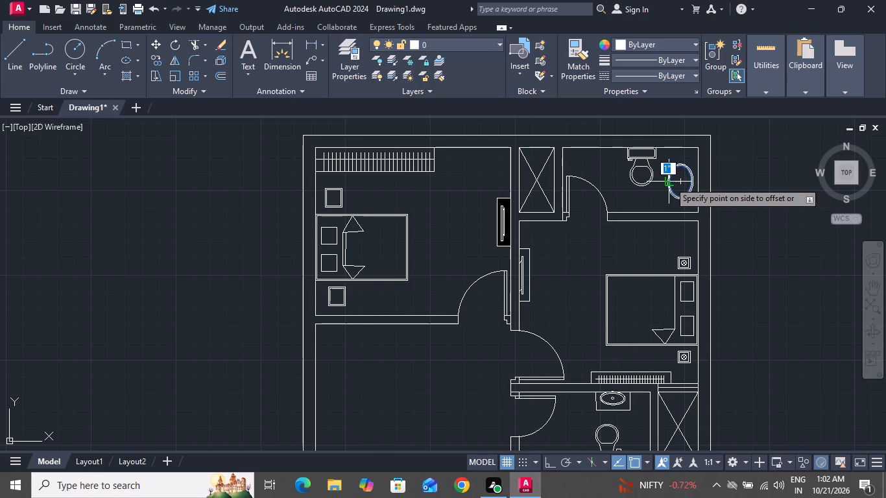
pyautogui.doubleClick(669, 182)
pyautogui.rightClick(669, 181)
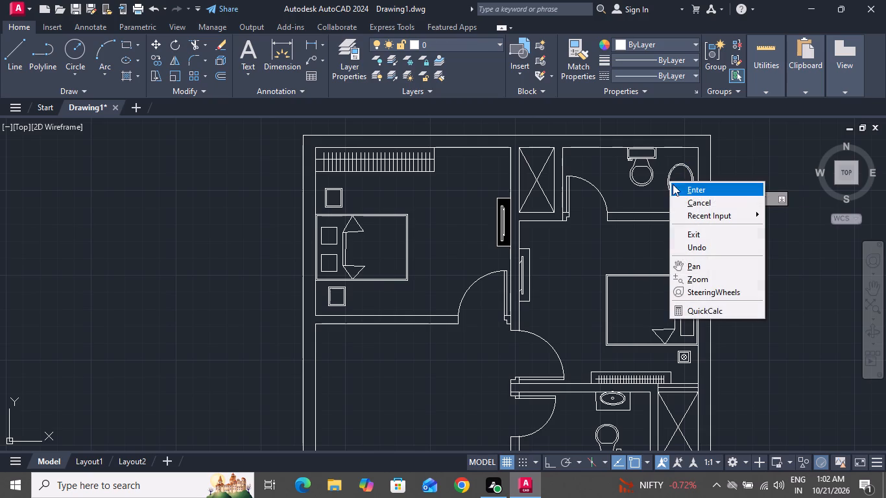
pyautogui.click(687, 207)
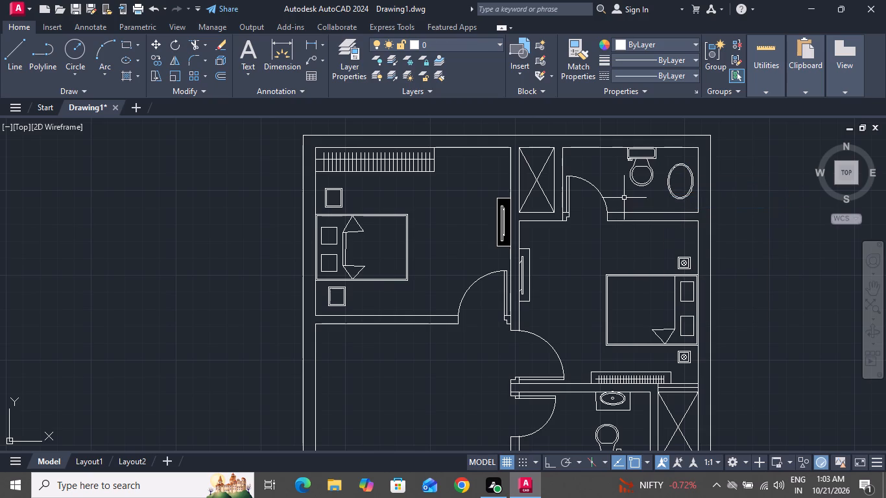
# Draw a small drain circle at the centre of the basin ellipses.
pyautogui.click(64, 47)
pyautogui.click(680, 181)
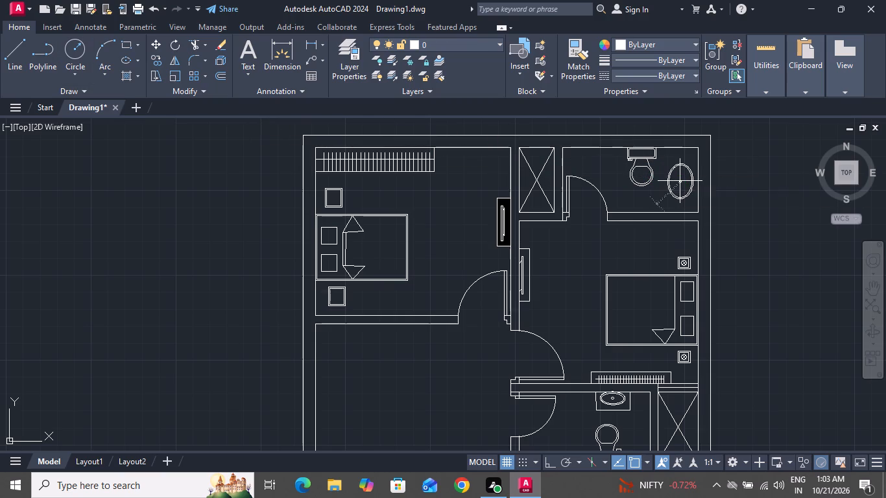
pyautogui.click(680, 179)
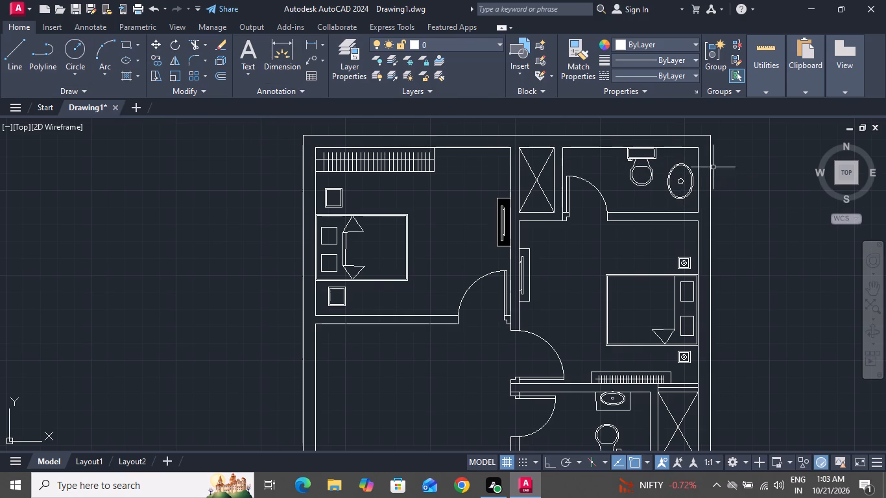
# Move the basin ellipses and drain circle together straight down toward the bathroom's lower wall.
pyautogui.click(693, 158)
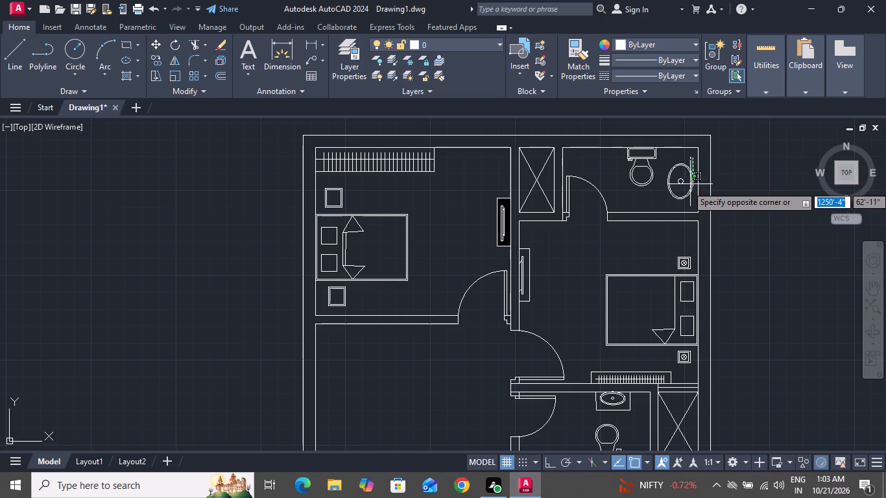
pyautogui.click(665, 204)
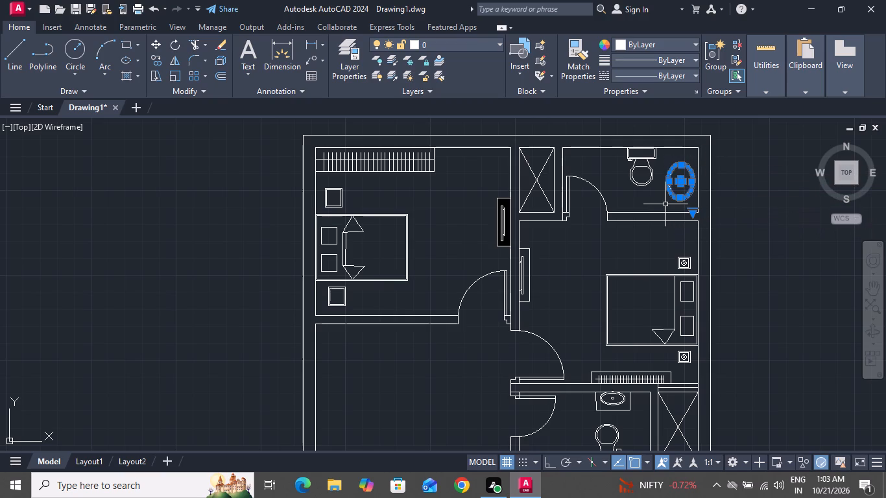
pyautogui.click(151, 42)
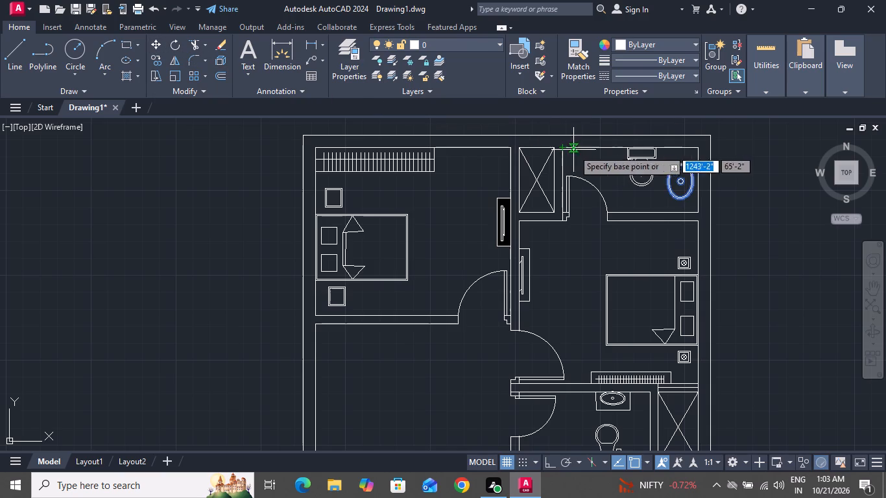
pyautogui.click(683, 198)
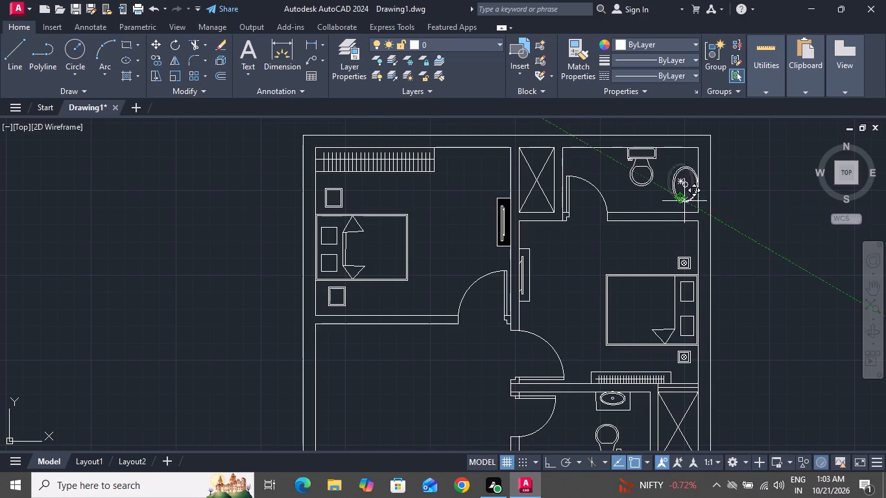
pyautogui.click(683, 209)
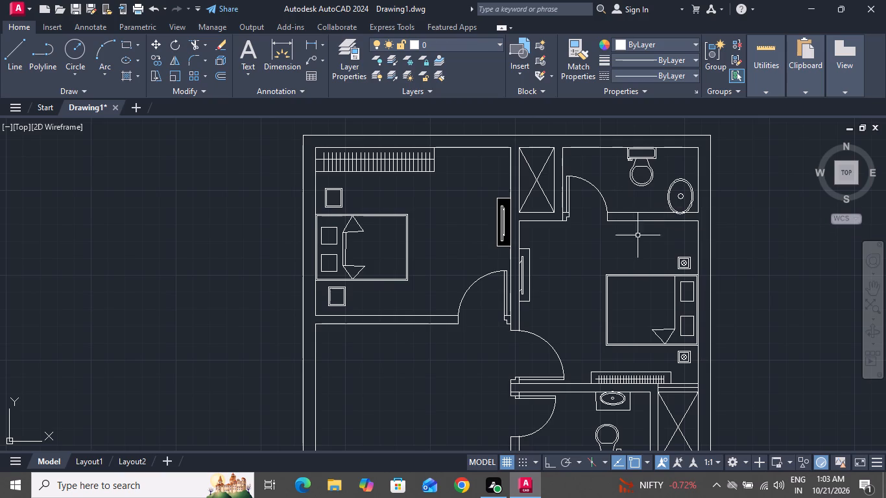
# Draw the basin counter outline from the outer side wall across above the basin, then about 2'-5" down to the lower wall.
pyautogui.click(19, 44)
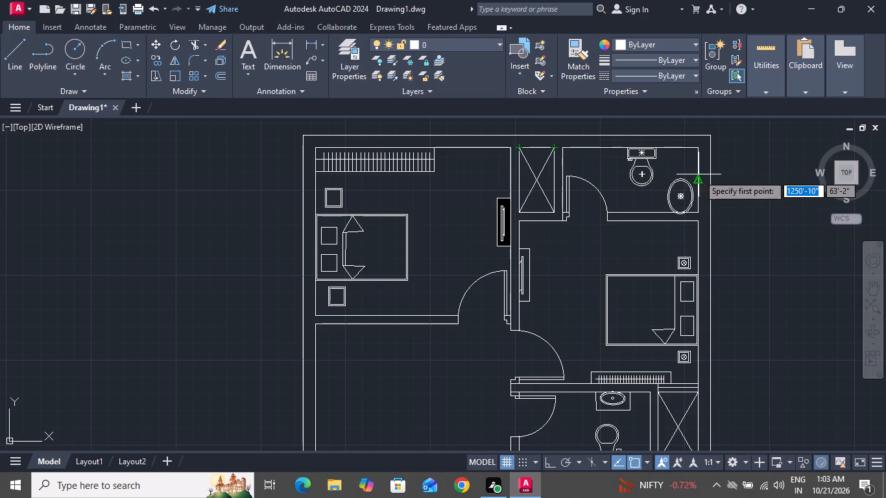
pyautogui.moveTo(698, 171); pyautogui.dragTo(687, 171)
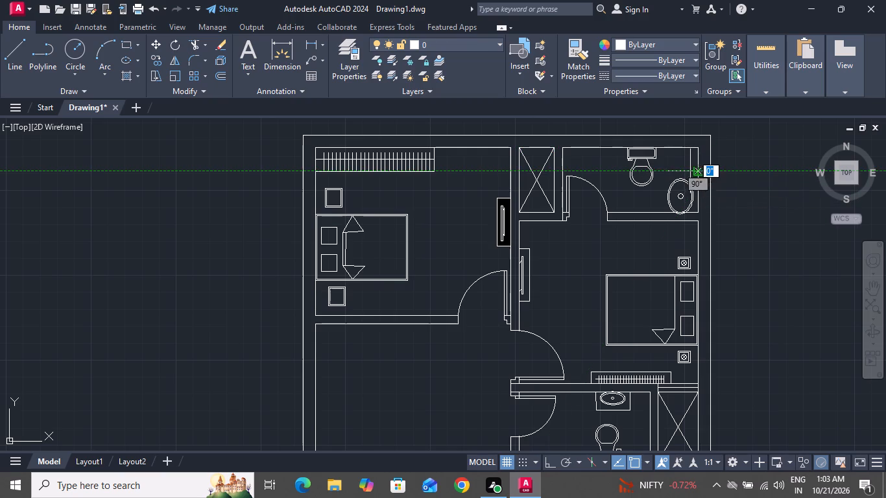
pyautogui.moveTo(687, 171); pyautogui.dragTo(662, 172)
pyautogui.click(662, 172)
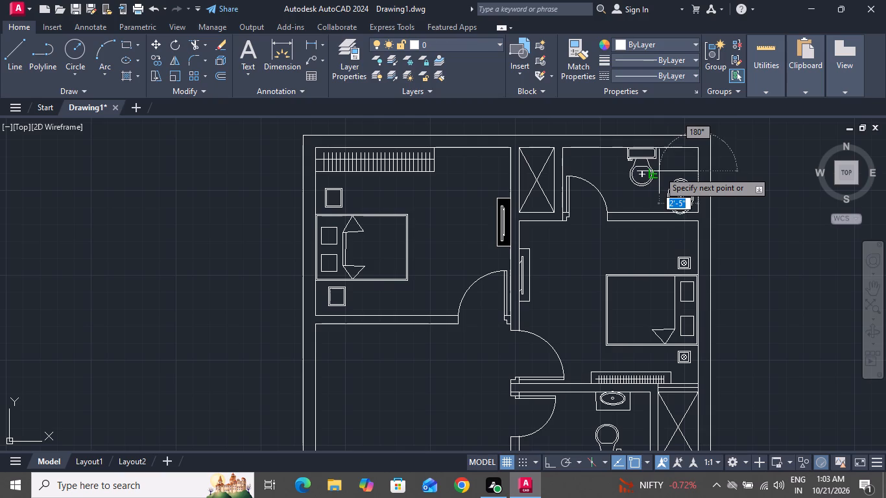
pyautogui.moveTo(658, 171); pyautogui.dragTo(658, 179)
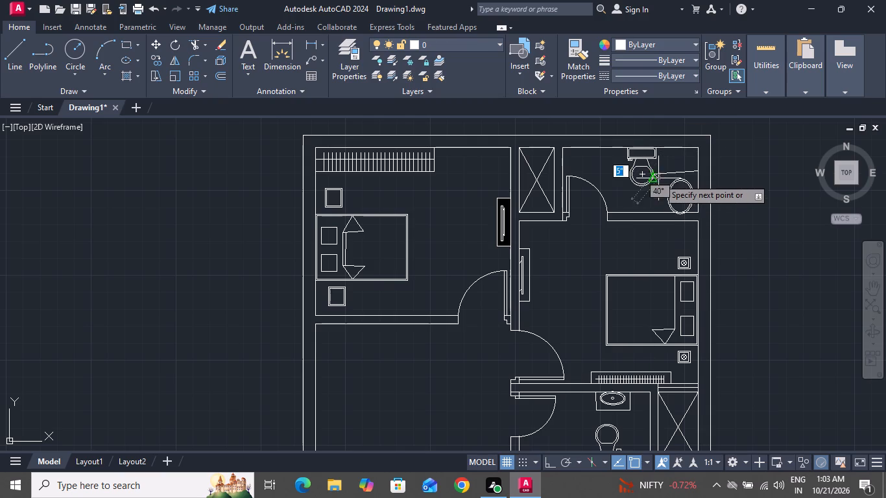
pyautogui.moveTo(658, 179); pyautogui.dragTo(651, 206)
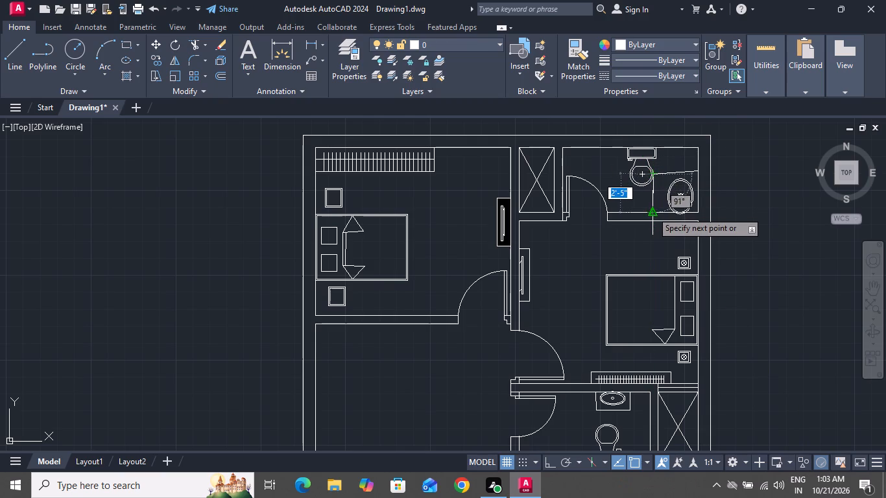
pyautogui.click(652, 211)
pyautogui.rightClick(652, 211)
pyautogui.click(671, 222)
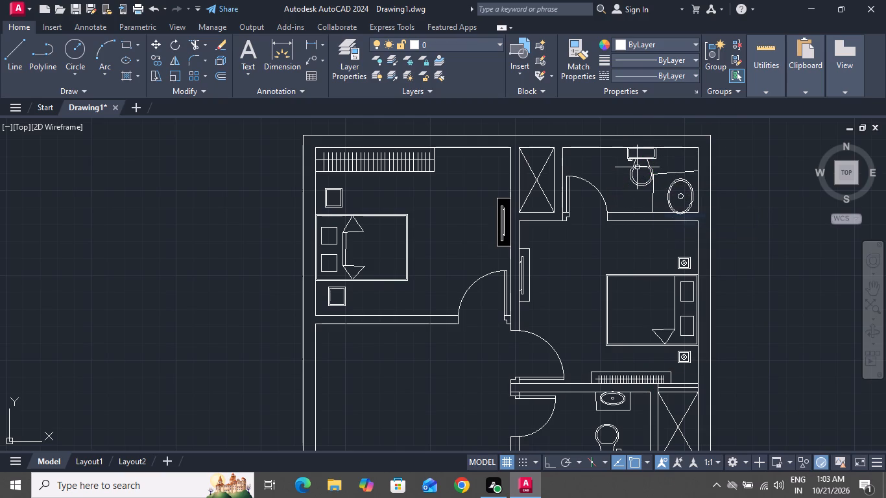
# Move the toilet about 2'-3" along the upper wall, away from the basin counter.
pyautogui.click(637, 167)
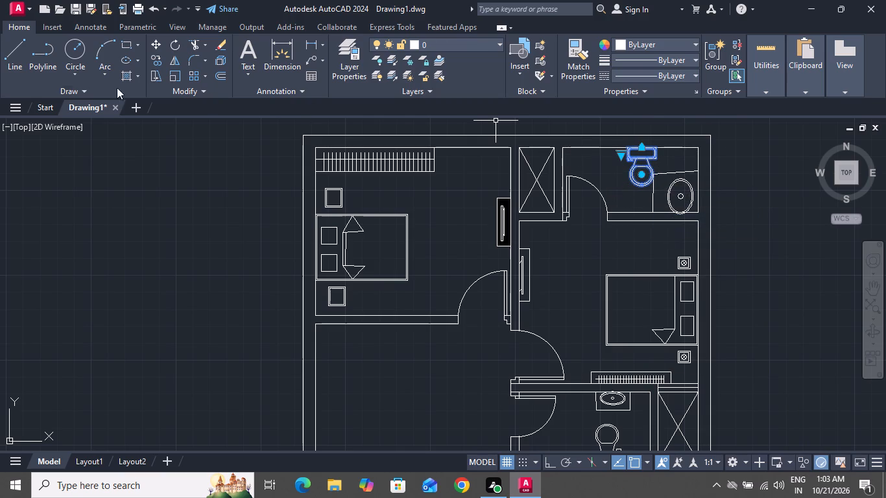
pyautogui.click(152, 44)
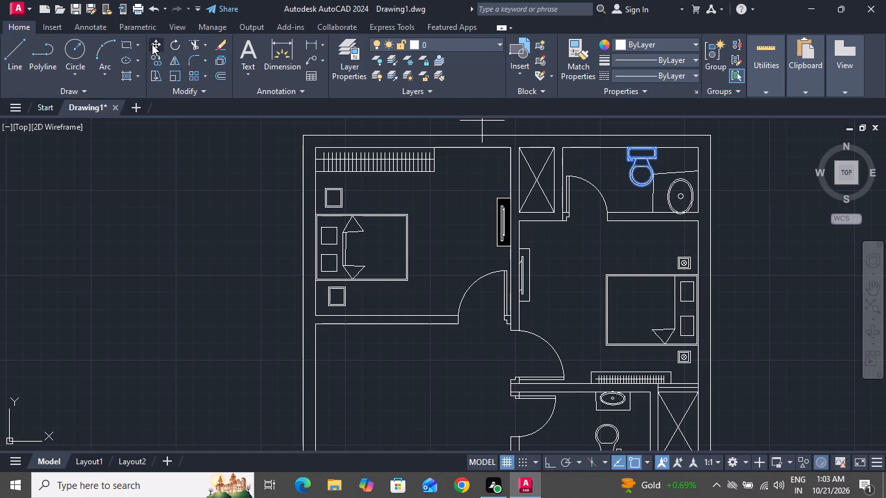
pyautogui.click(640, 147)
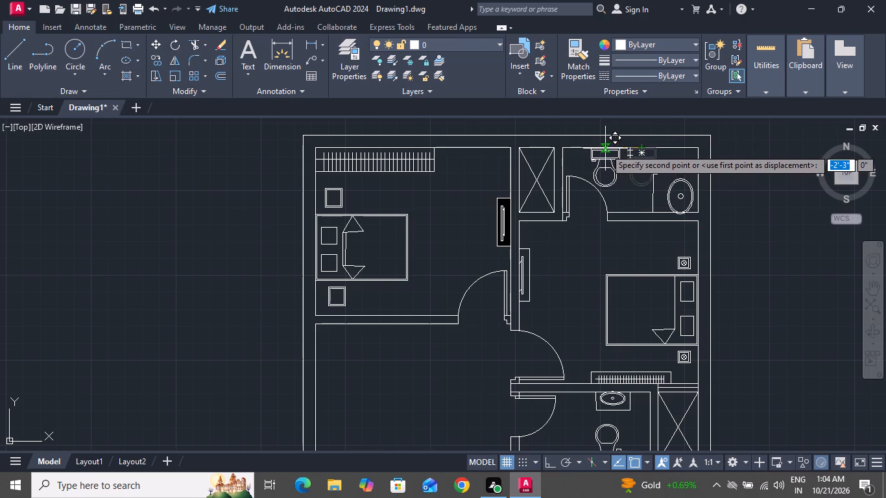
pyautogui.click(605, 148)
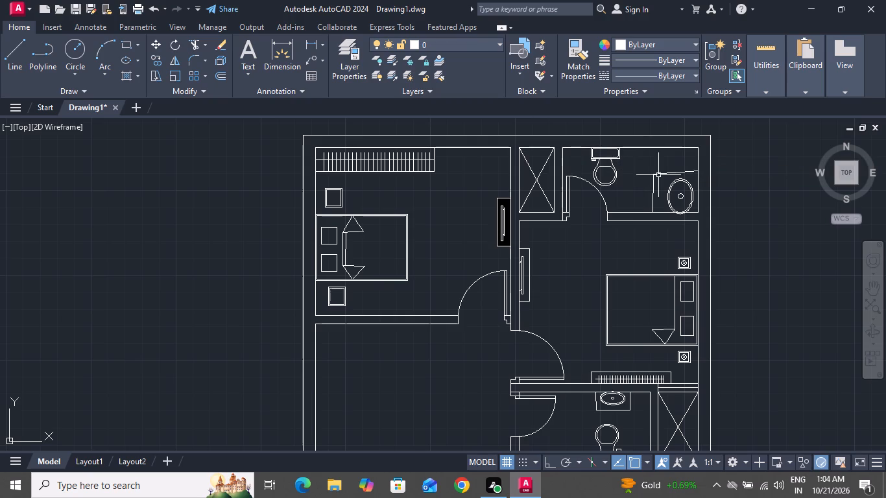
# Delete the slanted top line of the basin counter.
pyautogui.click(660, 175)
pyautogui.press('Delete')
# Draw a horizontal top line for the basin counter, about 2'-8" long, from the counter's side line to the outer wall.
pyautogui.click(1, 45)
pyautogui.click(12, 47)
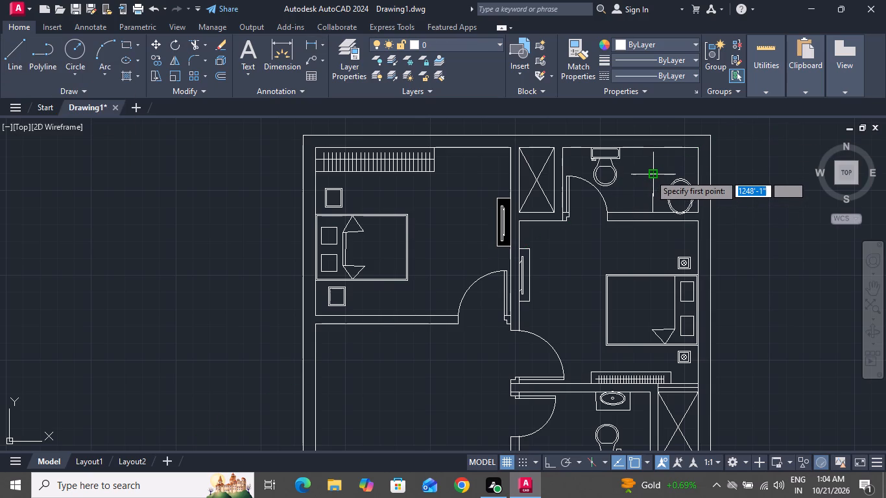
pyautogui.moveTo(650, 174); pyautogui.dragTo(695, 172)
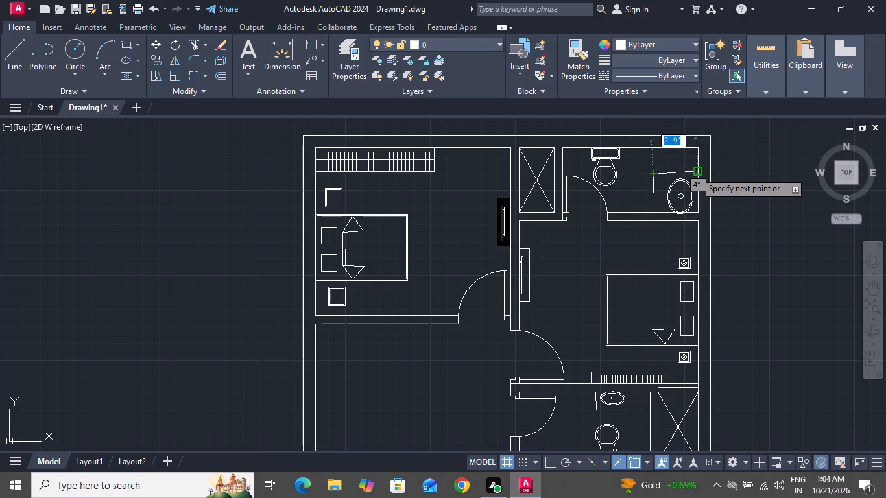
pyautogui.moveTo(695, 172); pyautogui.dragTo(696, 174)
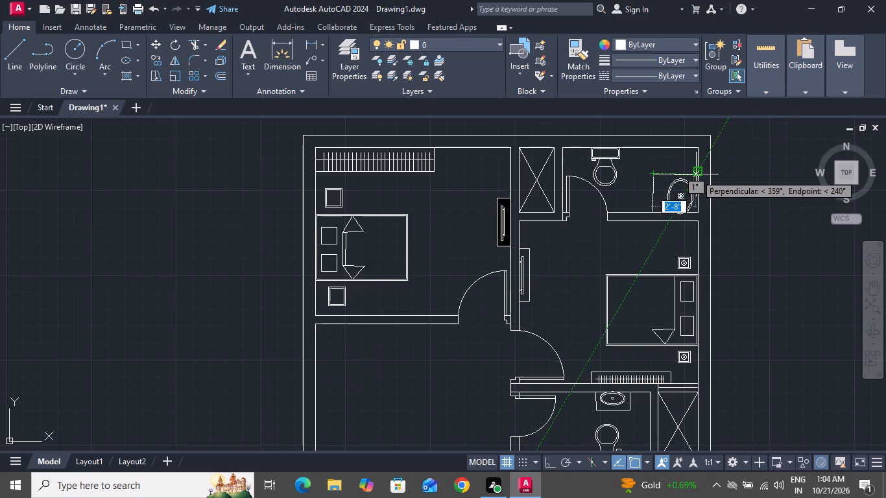
pyautogui.moveTo(696, 174); pyautogui.dragTo(697, 174)
pyautogui.click(697, 174)
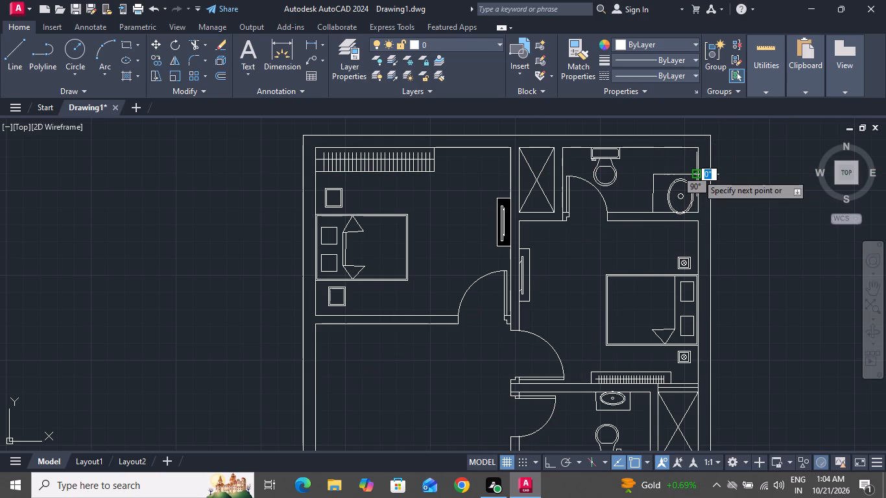
pyautogui.rightClick(697, 174)
pyautogui.click(705, 185)
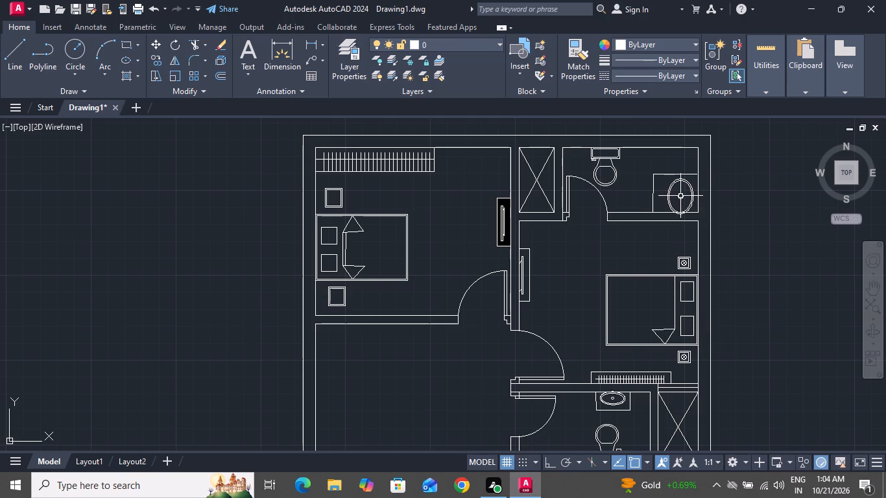
# Move the outer basin ellipse and the drain circle up about 5", toward the counter's top line.
pyautogui.moveTo(692, 184); pyautogui.dragTo(684, 194)
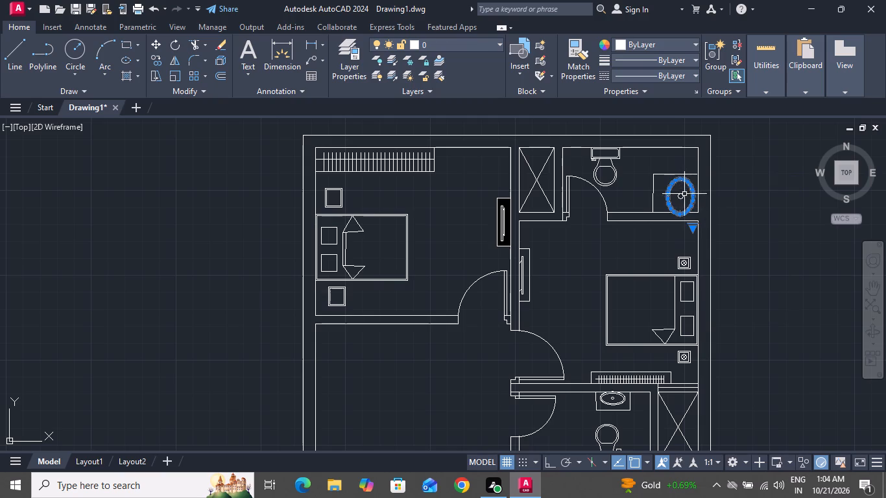
pyautogui.moveTo(684, 194); pyautogui.dragTo(681, 197)
pyautogui.click(681, 197)
pyautogui.click(154, 42)
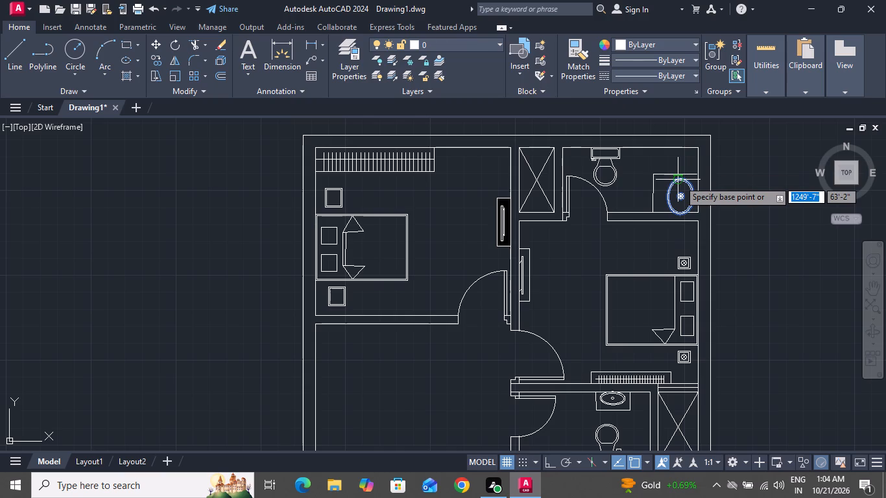
pyautogui.keyDown('ctrl'); pyautogui.scroll(2, 678, 180); pyautogui.keyUp('ctrl')
pyautogui.click(678, 180)
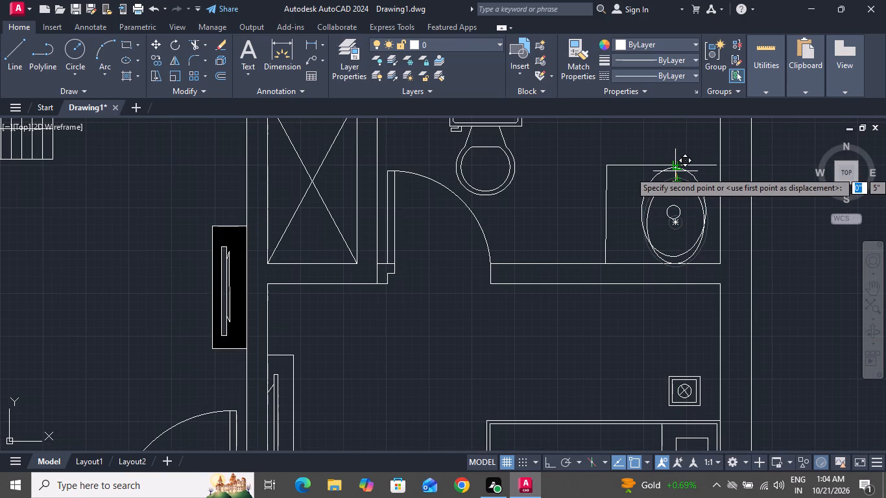
pyautogui.click(675, 171)
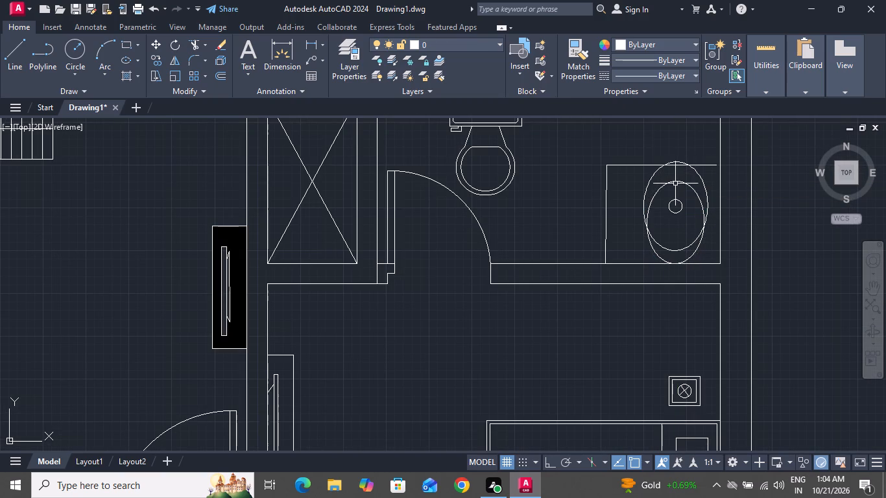
# Move the inner basin ellipse up about 5" so it sits inside the outer ellipse around the drain circle.
pyautogui.click(675, 184)
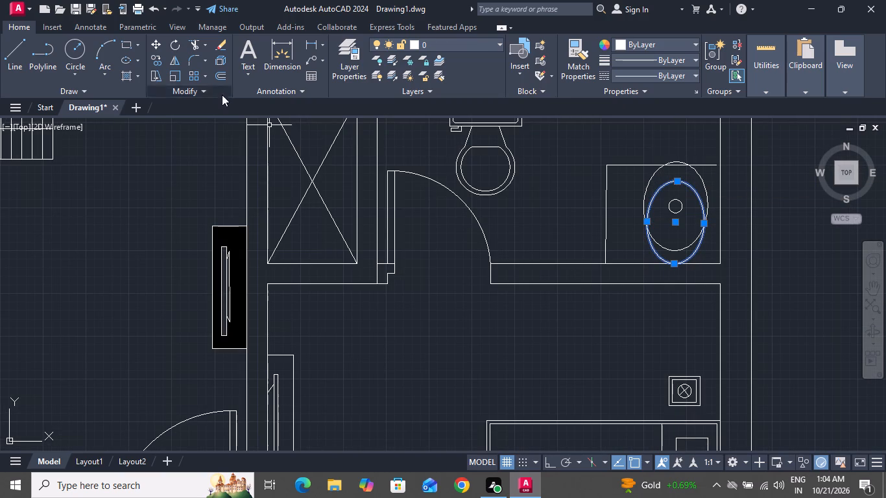
pyautogui.click(156, 40)
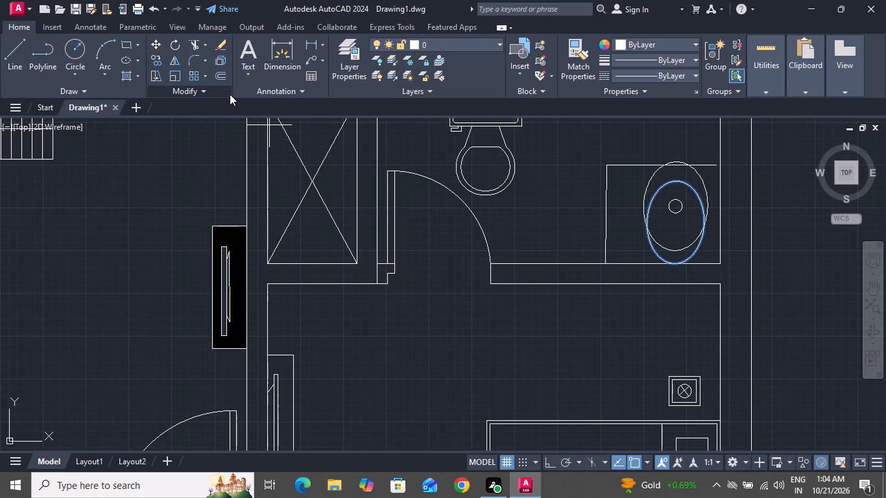
pyautogui.click(157, 48)
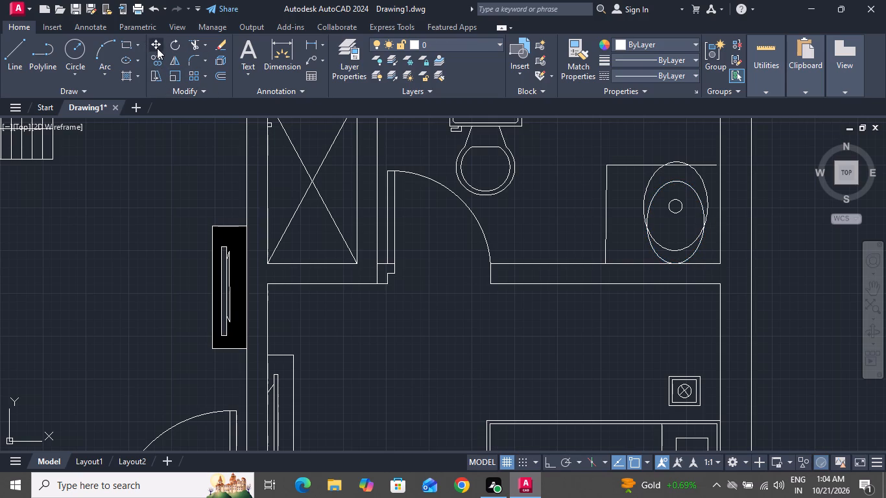
pyautogui.click(664, 186)
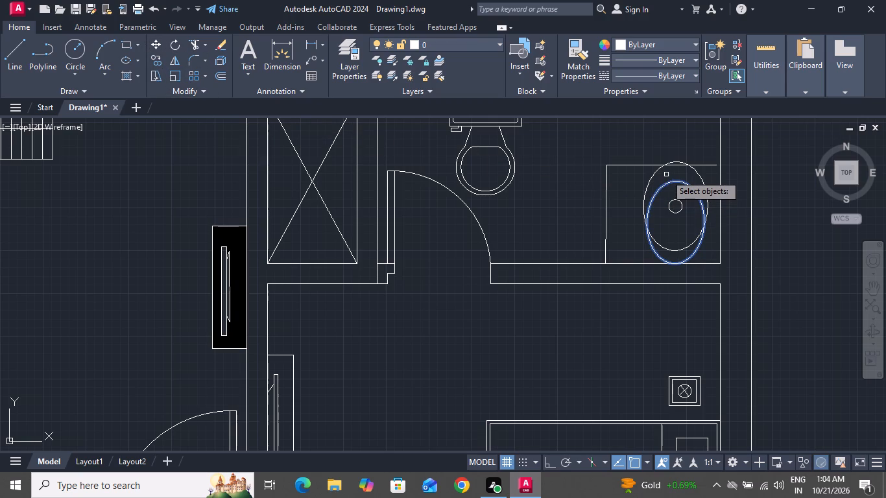
pyautogui.rightClick(666, 178)
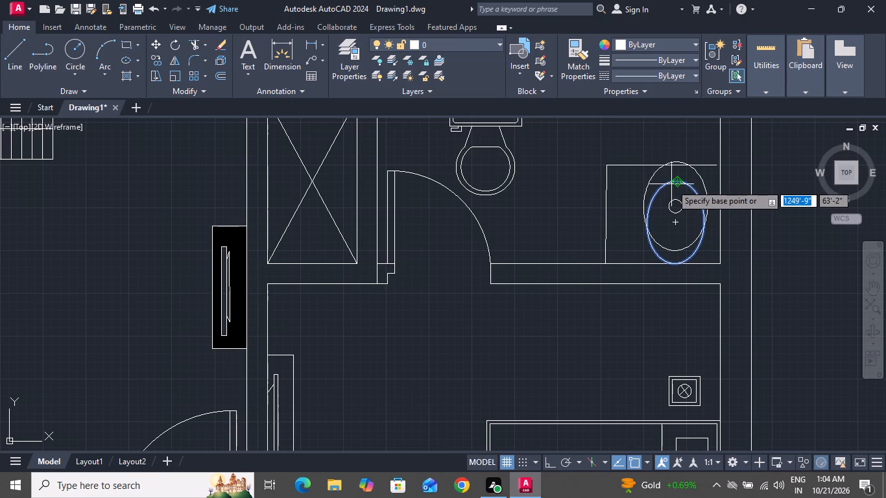
pyautogui.moveTo(671, 184); pyautogui.dragTo(677, 167)
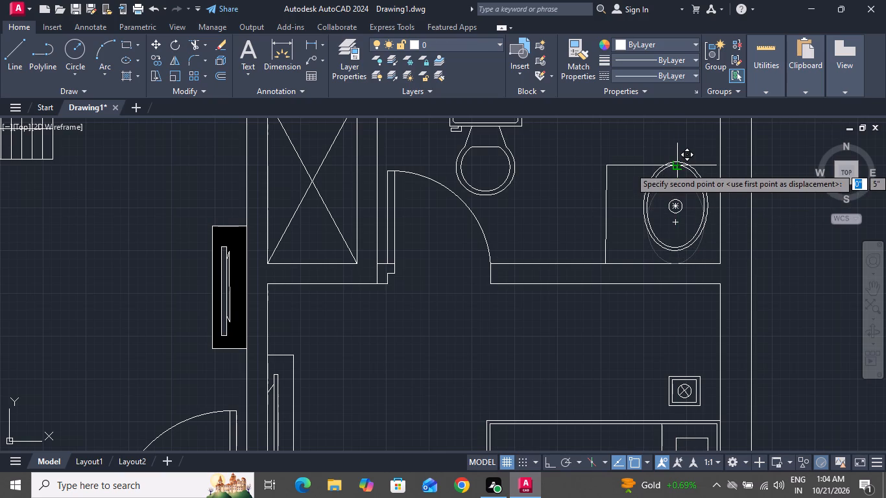
pyautogui.click(677, 167)
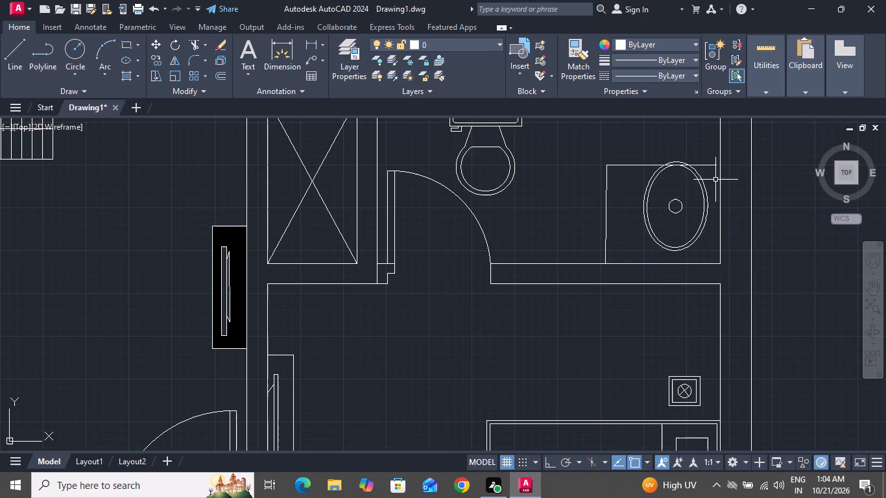
# Move both basin ellipses slightly down so the outer one's top meets the counter's top line.
pyautogui.moveTo(716, 180); pyautogui.dragTo(670, 233)
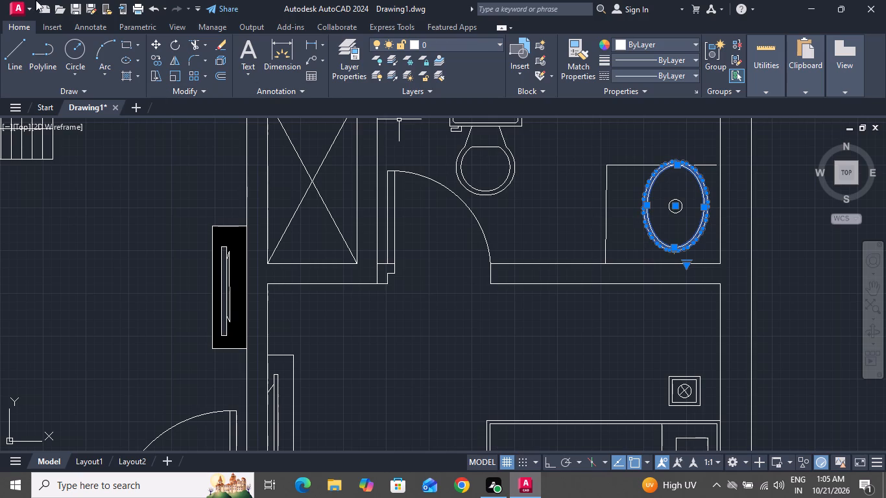
pyautogui.click(156, 46)
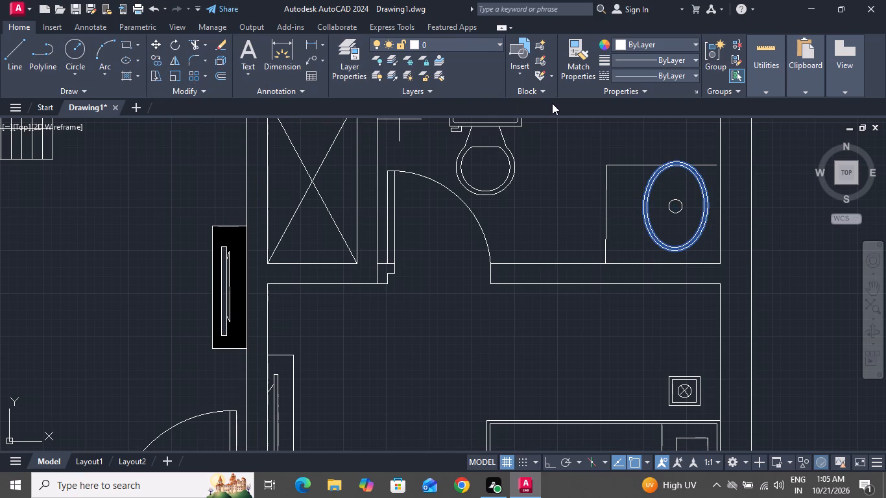
pyautogui.click(675, 158)
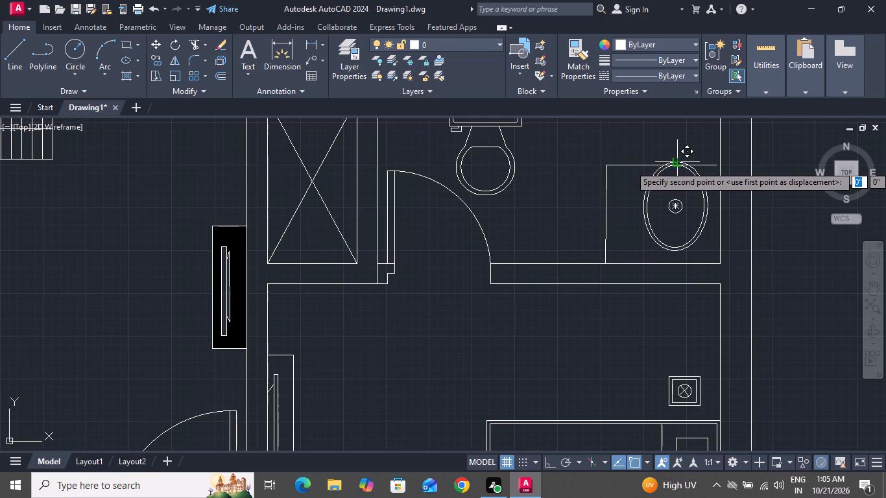
pyautogui.click(680, 168)
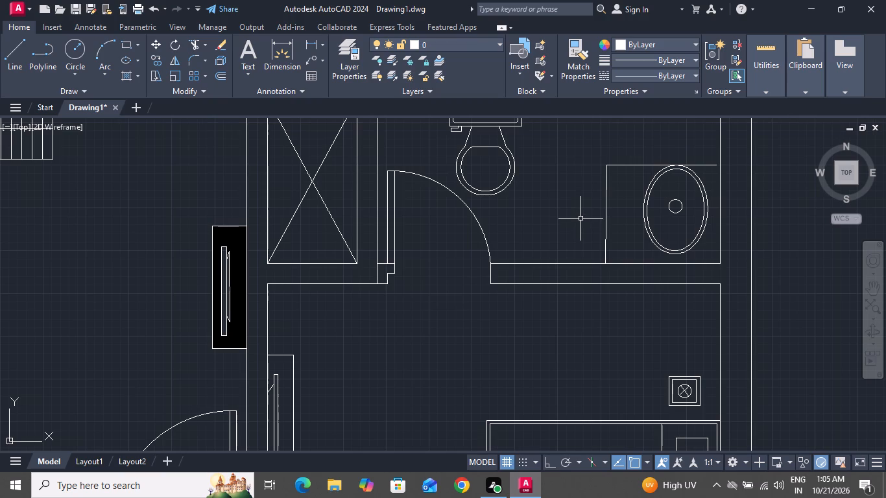
# Draw an upright rectangle about 1'-7" by 6' near the outer side wall in the hall below the first bedroom.
pyautogui.keyDown('ctrl'); pyautogui.scroll(-6, 580, 220); pyautogui.keyUp('ctrl')
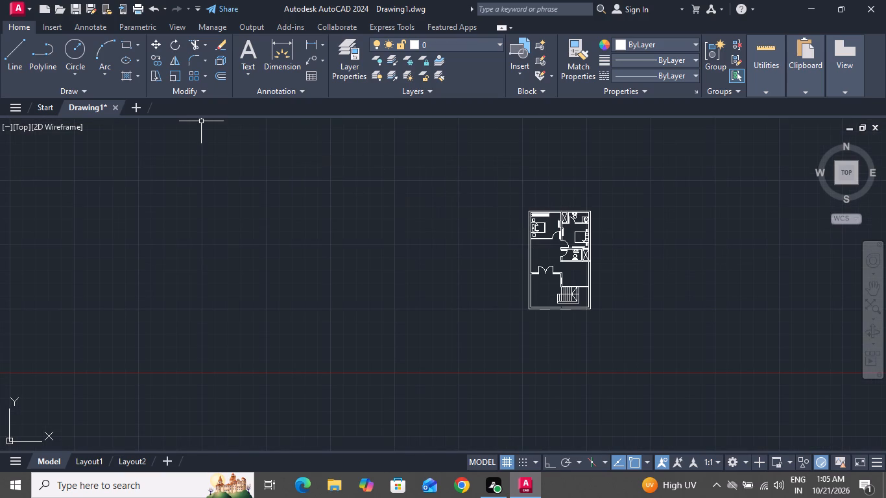
pyautogui.click(130, 47)
pyautogui.scroll(4, 130, 47)
pyautogui.scroll(-1, 130, 47)
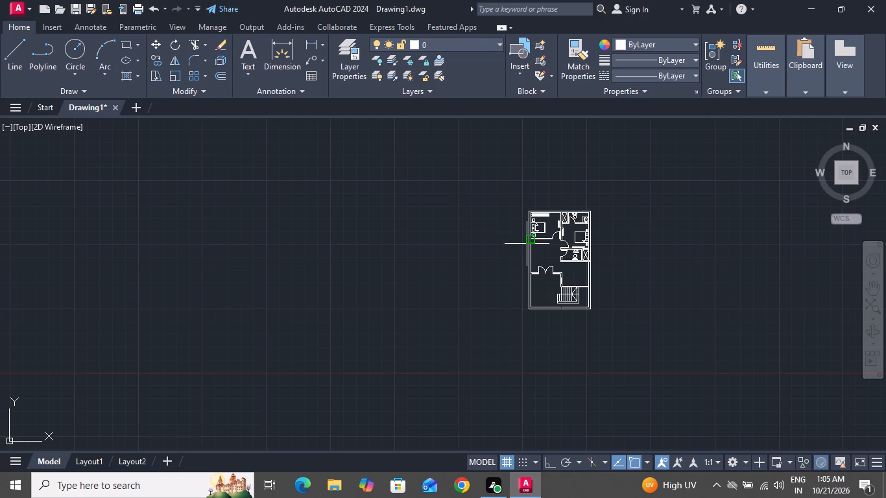
pyautogui.keyDown('ctrl'); pyautogui.scroll(5, 527, 244); pyautogui.keyUp('ctrl')
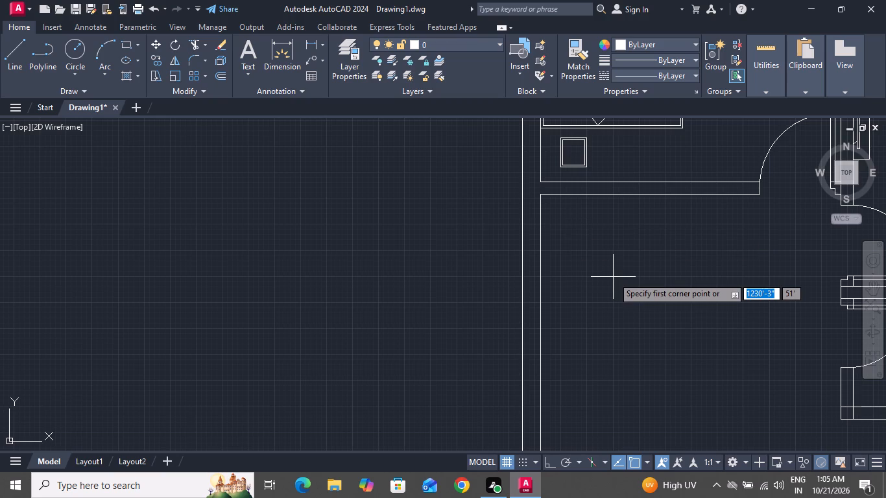
pyautogui.keyDown('ctrl'); pyautogui.scroll(-3, 613, 277); pyautogui.keyUp('ctrl')
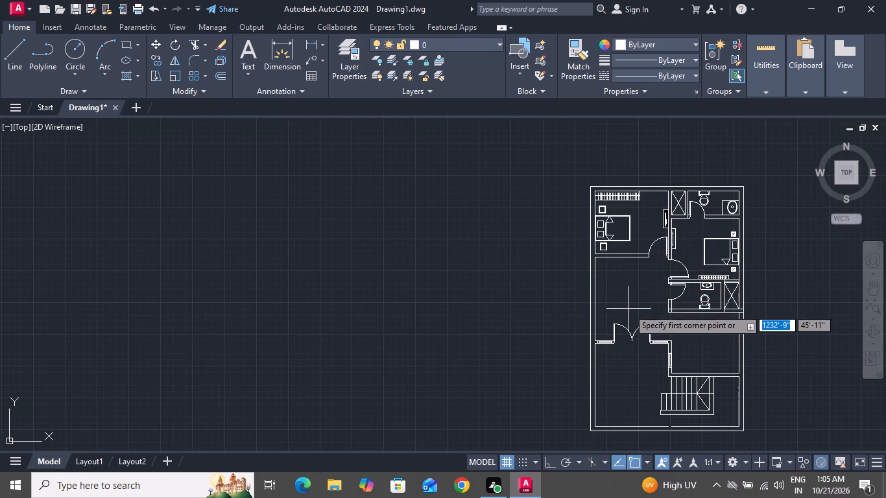
pyautogui.keyDown('ctrl'); pyautogui.scroll(2, 629, 309); pyautogui.keyUp('ctrl')
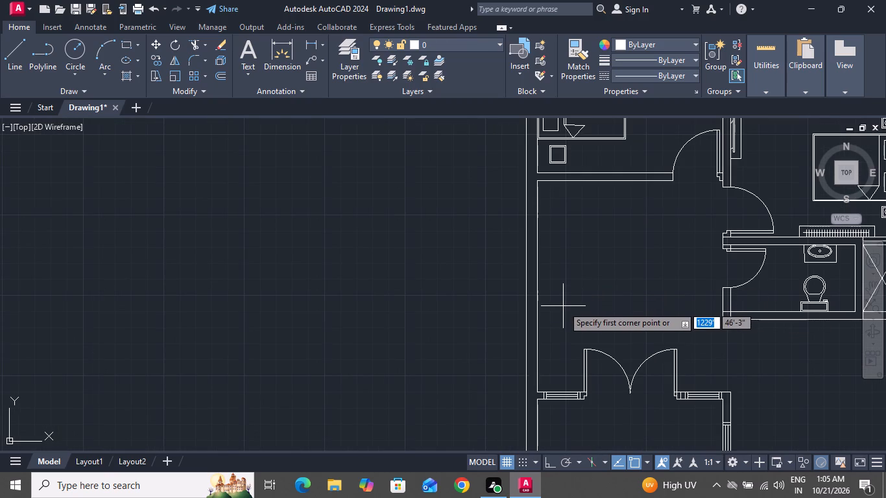
pyautogui.moveTo(562, 307); pyautogui.dragTo(548, 261)
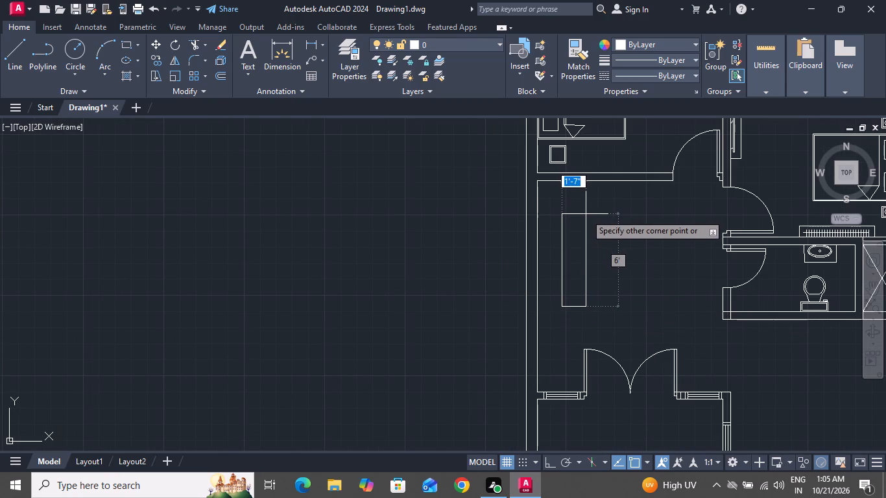
pyautogui.click(585, 214)
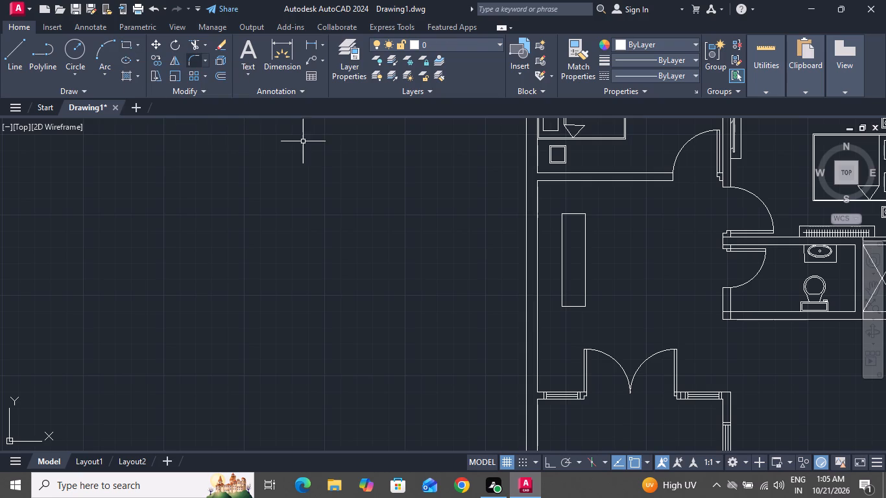
# Draw a horizontal rectangle from the upright rectangle's outer top corner across toward the hall's middle, forming an L shape of matching depth.
pyautogui.click(123, 43)
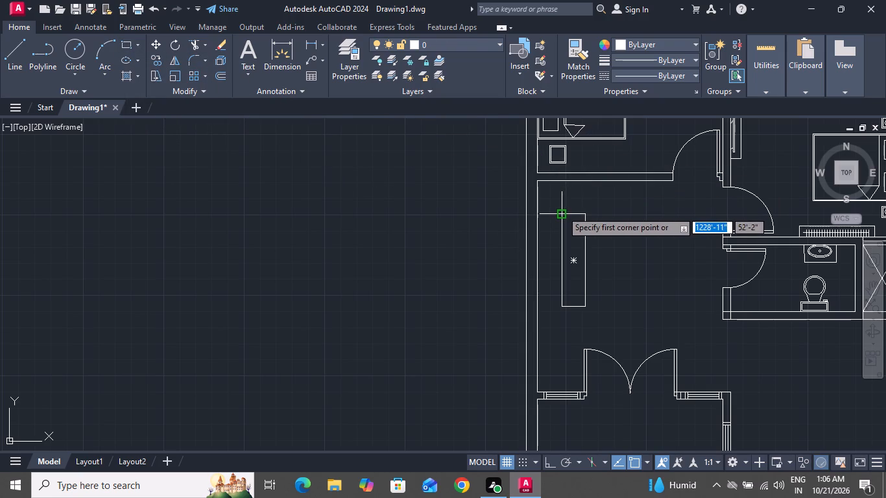
pyautogui.moveTo(562, 211); pyautogui.dragTo(581, 221)
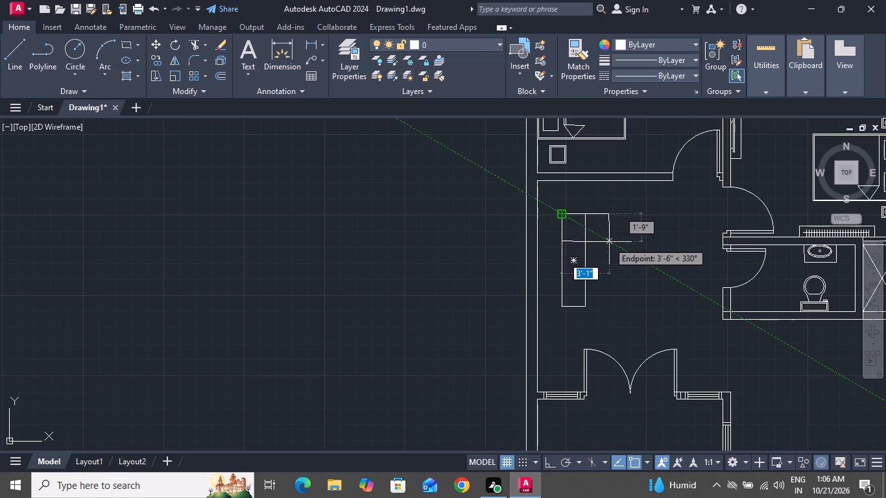
pyautogui.click(630, 238)
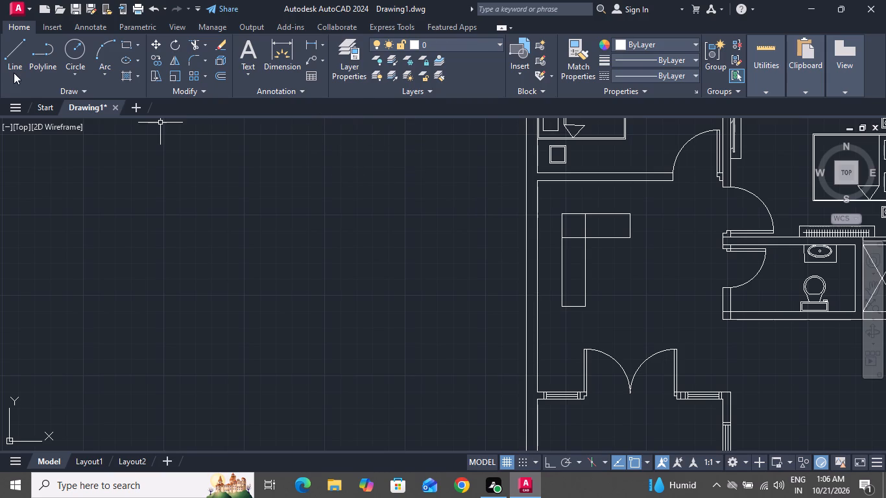
# Divide the seating unit's upright arm with two horizontal lines, one at its midpoint and one midway through the lower half.
pyautogui.click(15, 52)
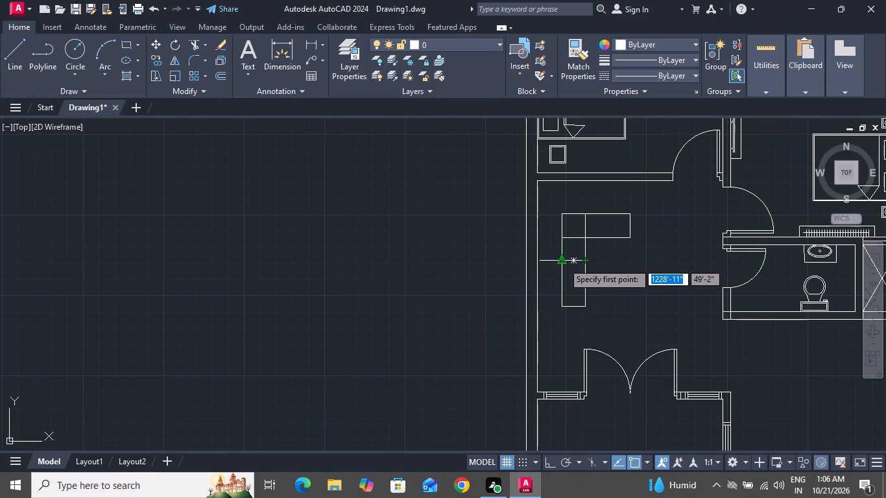
pyautogui.moveTo(563, 263); pyautogui.dragTo(583, 261)
pyautogui.click(583, 261)
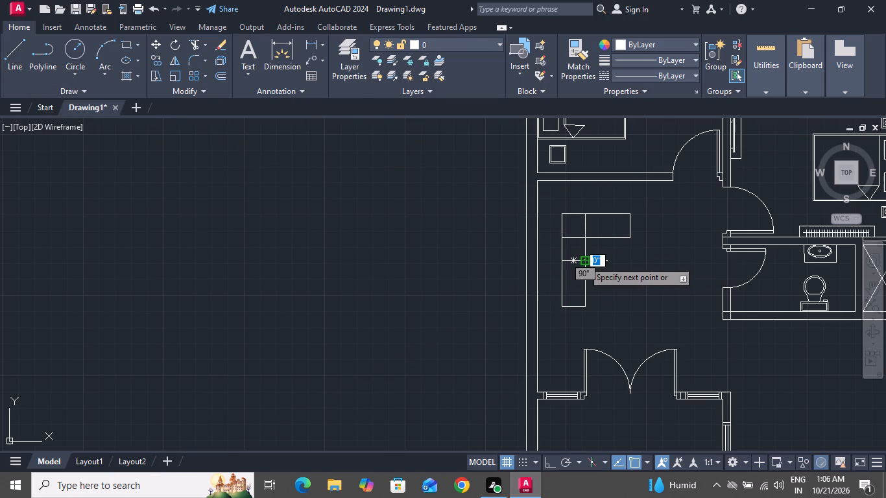
pyautogui.rightClick(583, 261)
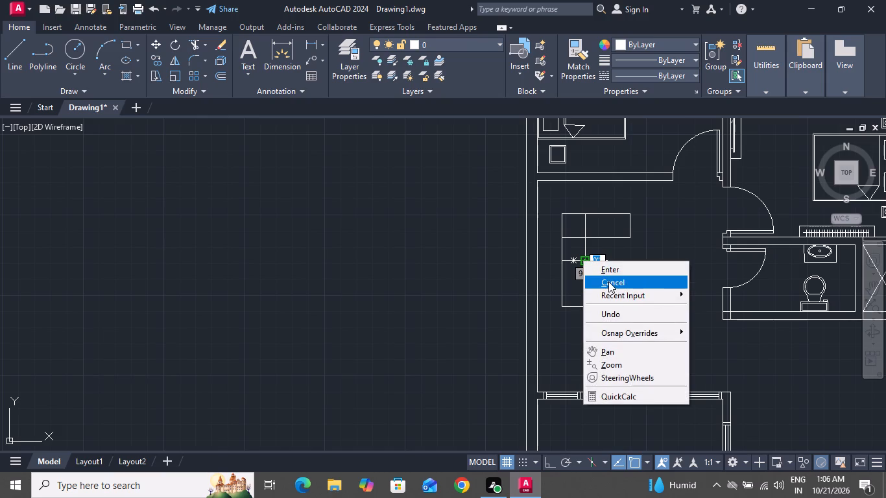
pyautogui.click(608, 281)
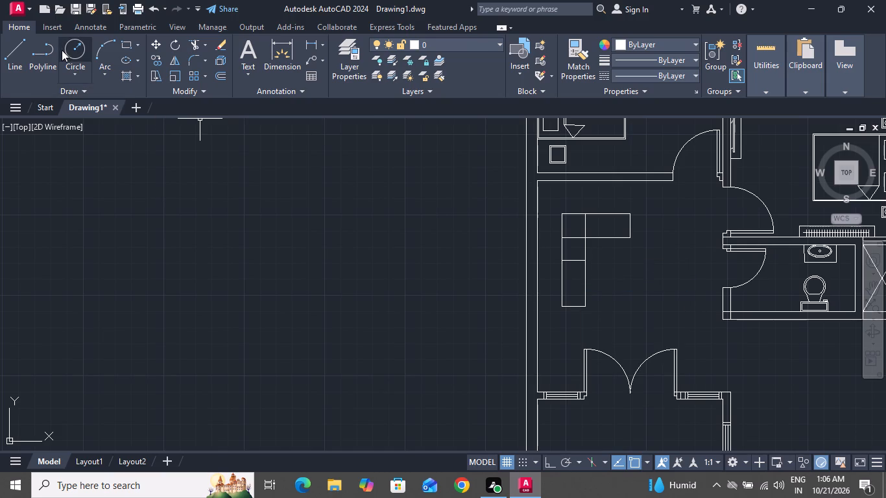
pyautogui.click(21, 58)
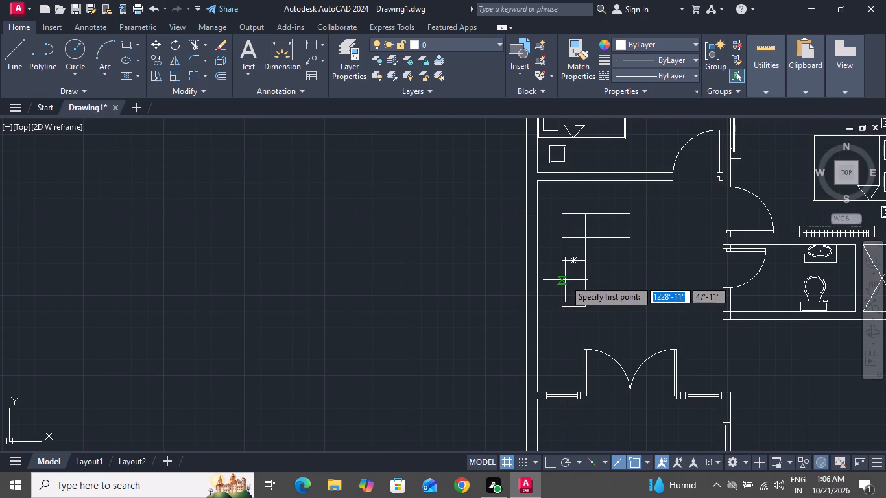
pyautogui.moveTo(563, 284); pyautogui.dragTo(577, 282)
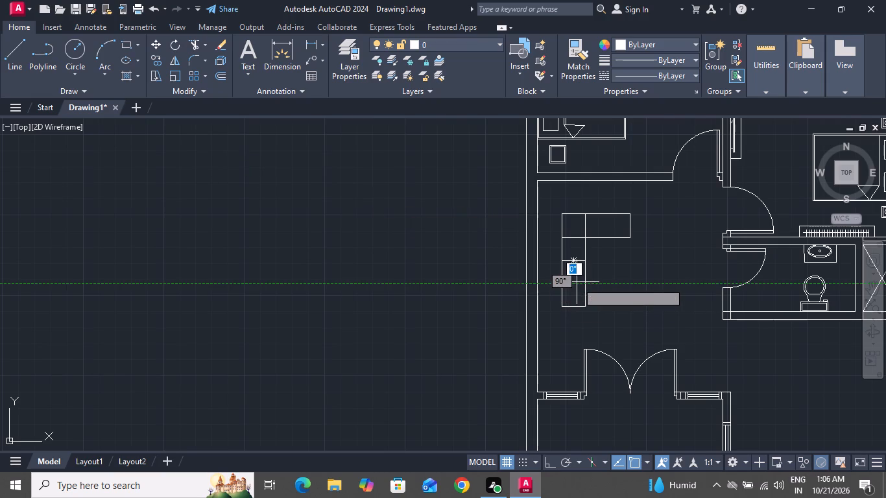
pyautogui.moveTo(577, 282); pyautogui.dragTo(585, 285)
pyautogui.click(585, 285)
pyautogui.rightClick(585, 285)
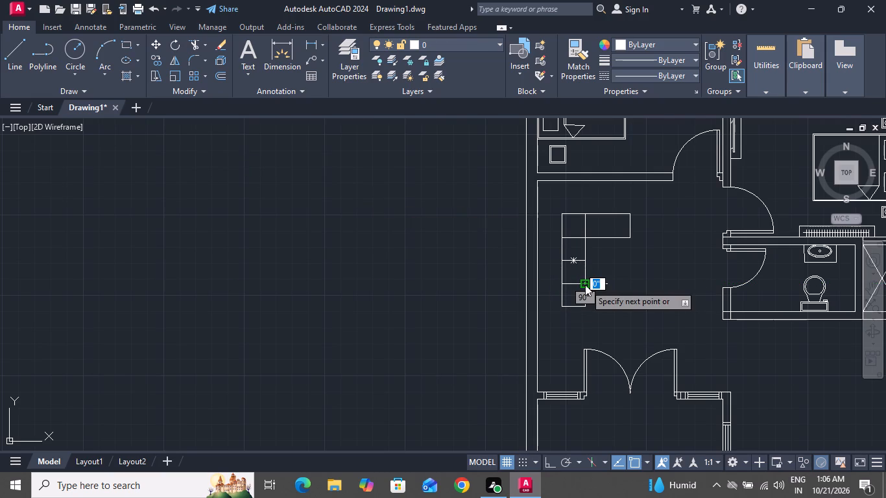
pyautogui.click(606, 309)
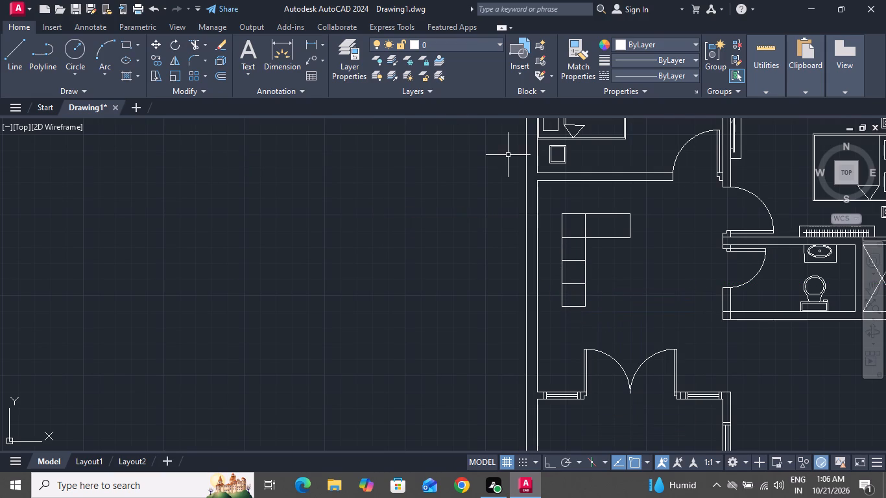
# Draw a vertical line about 1'-7" long across the seating unit's horizontal arm, splitting the part beyond the corner into two seats.
pyautogui.moveTo(10, 57); pyautogui.dragTo(158, 94)
pyautogui.click(19, 49)
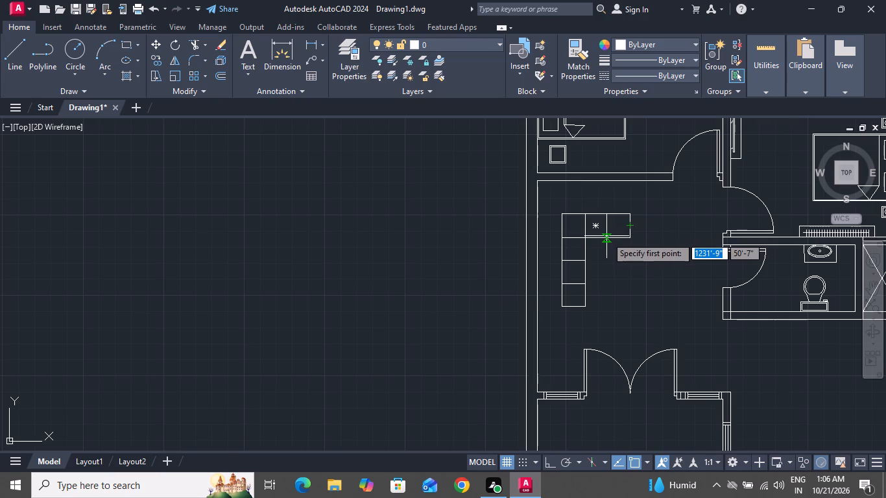
pyautogui.click(605, 238)
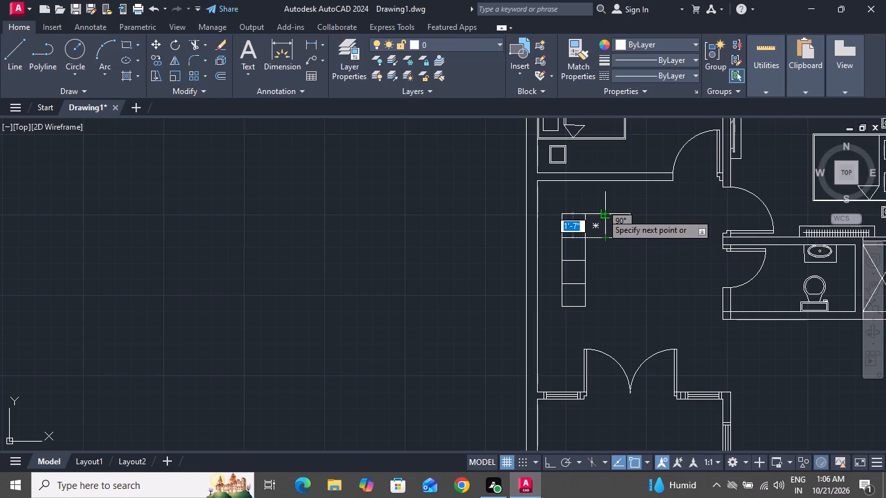
pyautogui.click(602, 213)
pyautogui.rightClick(602, 213)
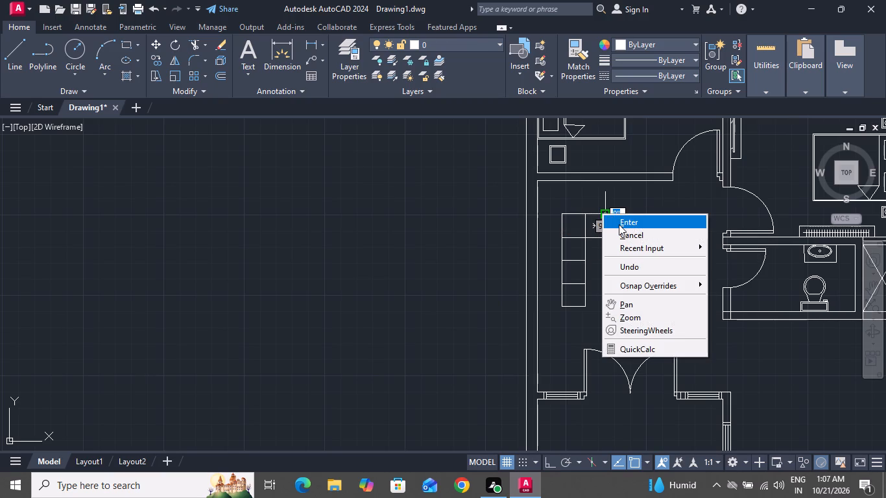
pyautogui.click(619, 231)
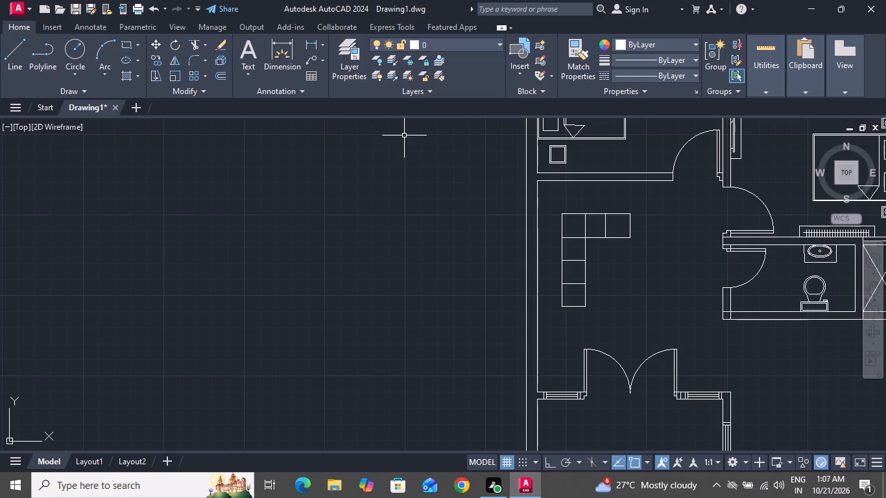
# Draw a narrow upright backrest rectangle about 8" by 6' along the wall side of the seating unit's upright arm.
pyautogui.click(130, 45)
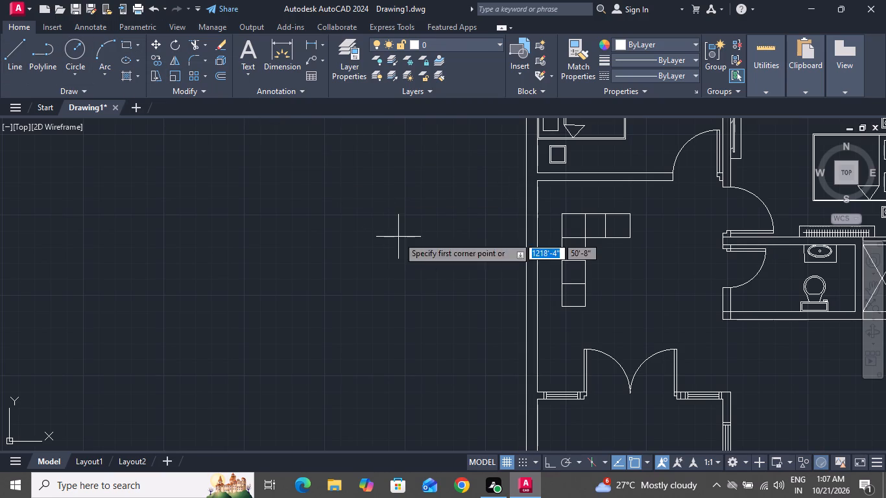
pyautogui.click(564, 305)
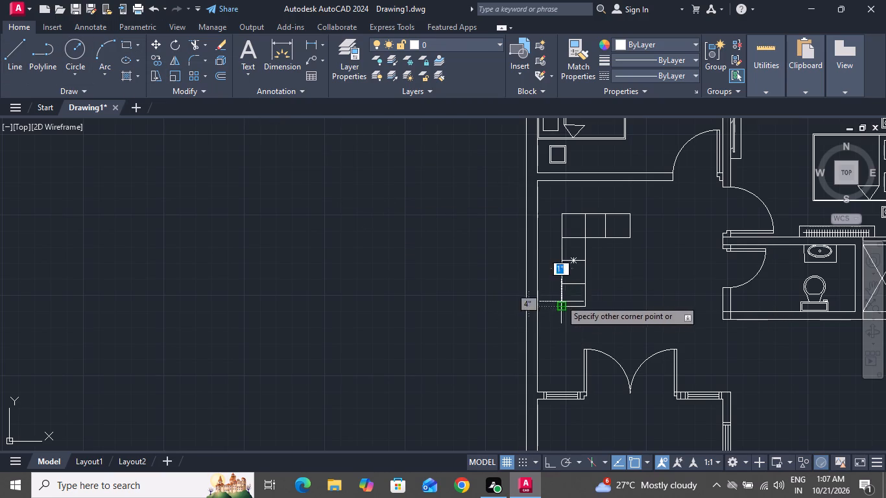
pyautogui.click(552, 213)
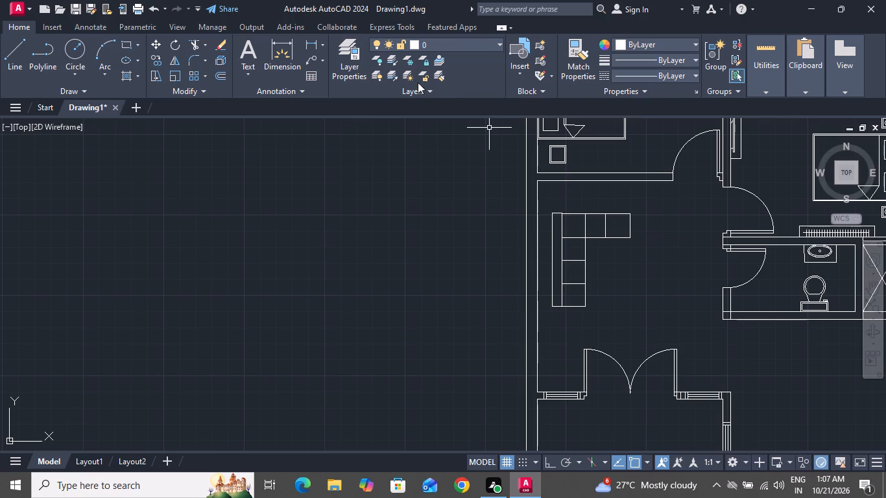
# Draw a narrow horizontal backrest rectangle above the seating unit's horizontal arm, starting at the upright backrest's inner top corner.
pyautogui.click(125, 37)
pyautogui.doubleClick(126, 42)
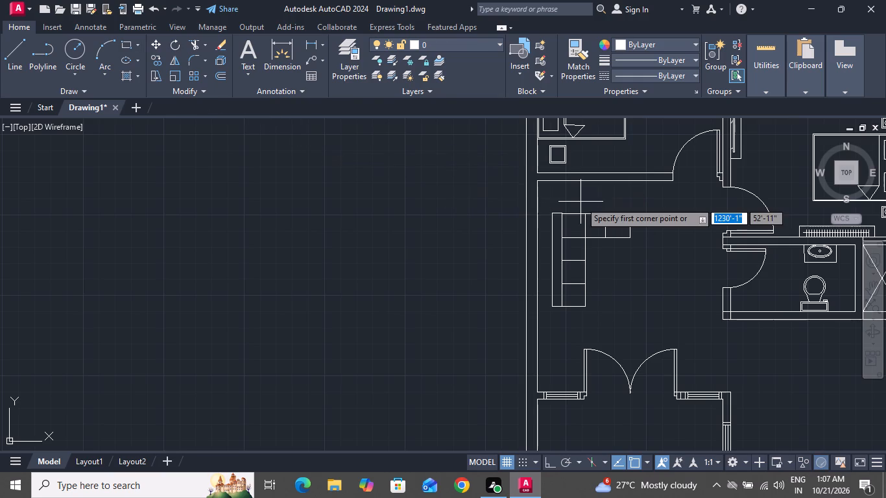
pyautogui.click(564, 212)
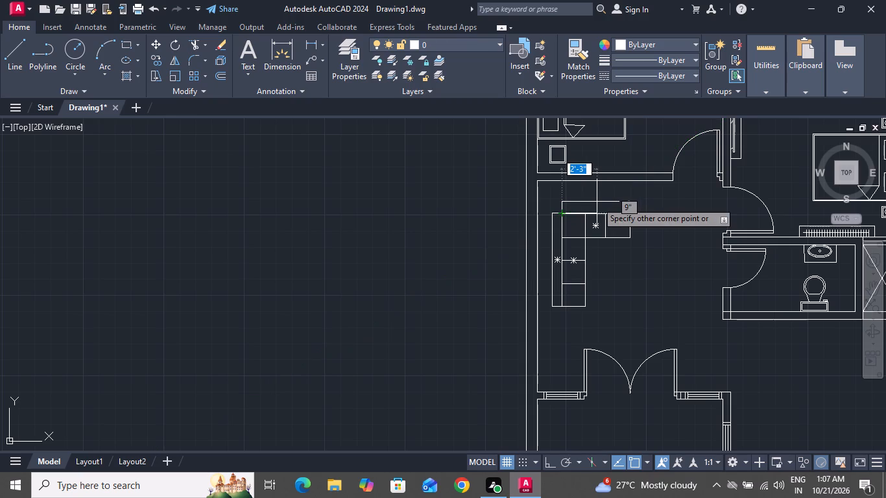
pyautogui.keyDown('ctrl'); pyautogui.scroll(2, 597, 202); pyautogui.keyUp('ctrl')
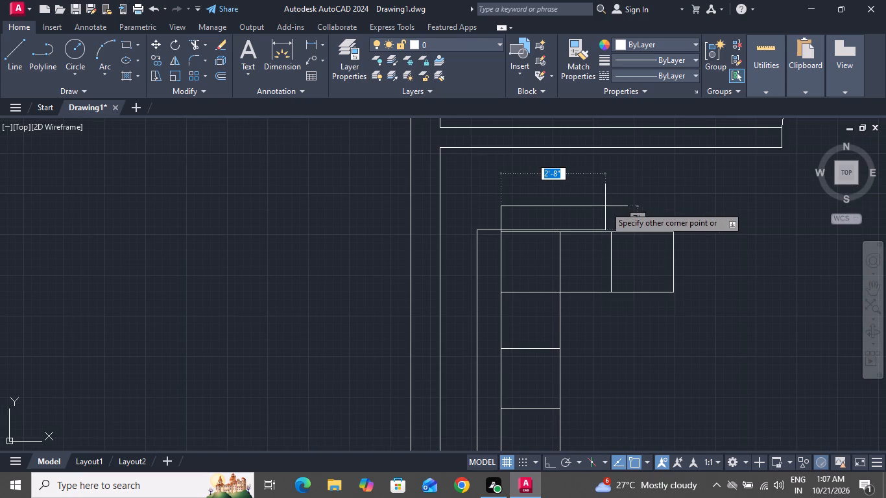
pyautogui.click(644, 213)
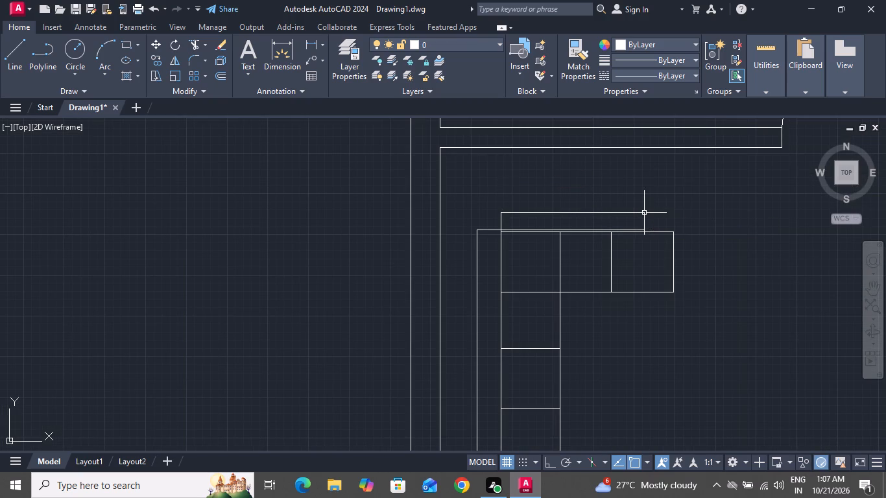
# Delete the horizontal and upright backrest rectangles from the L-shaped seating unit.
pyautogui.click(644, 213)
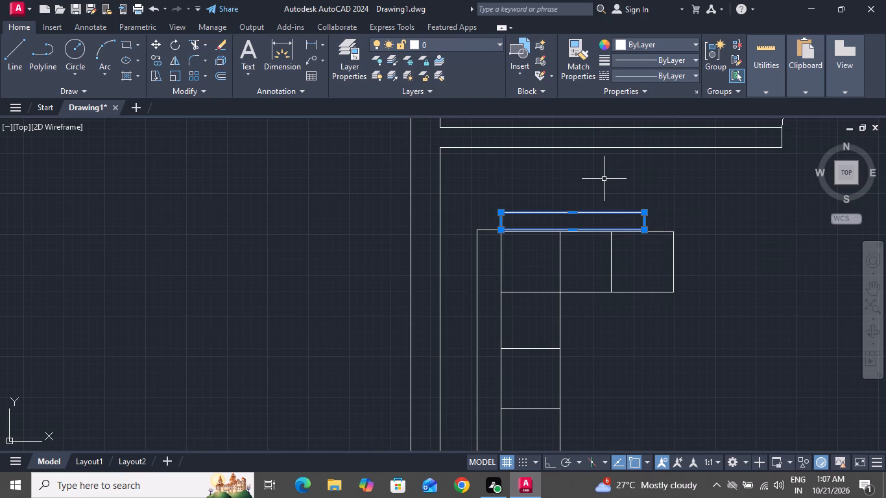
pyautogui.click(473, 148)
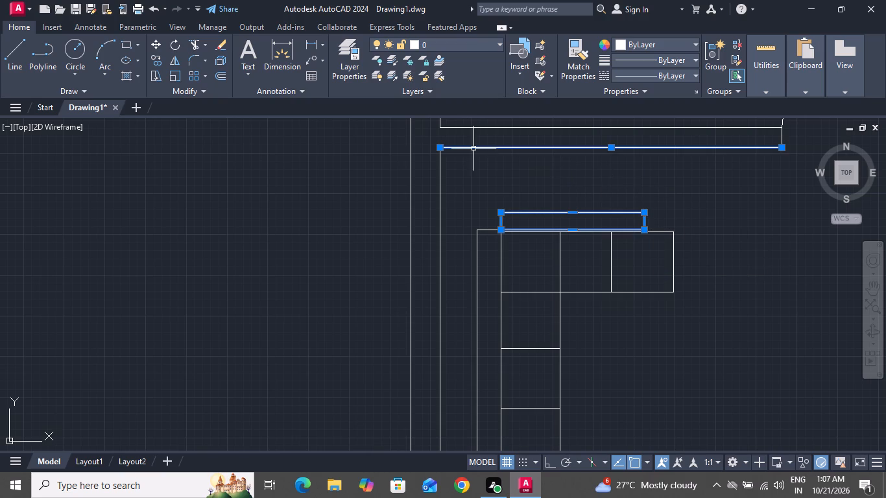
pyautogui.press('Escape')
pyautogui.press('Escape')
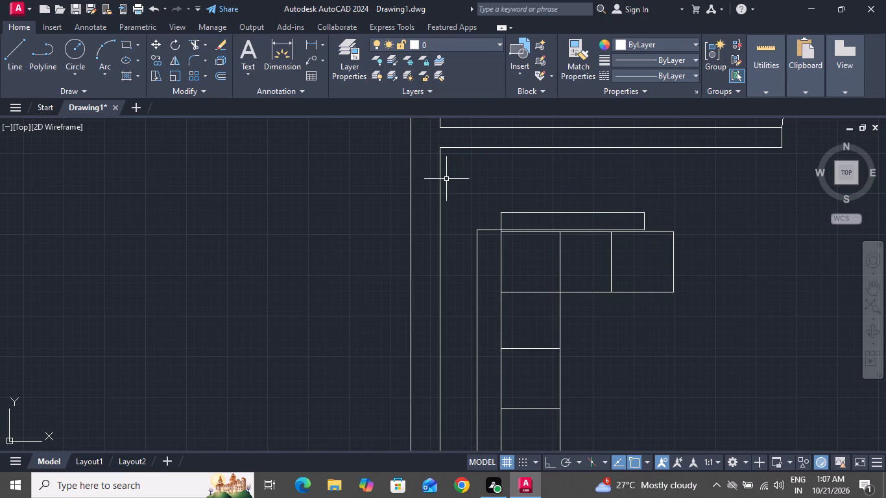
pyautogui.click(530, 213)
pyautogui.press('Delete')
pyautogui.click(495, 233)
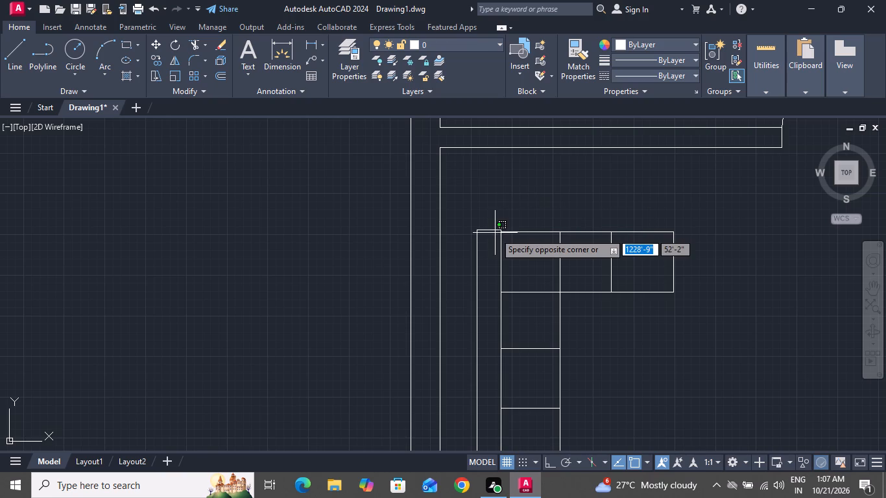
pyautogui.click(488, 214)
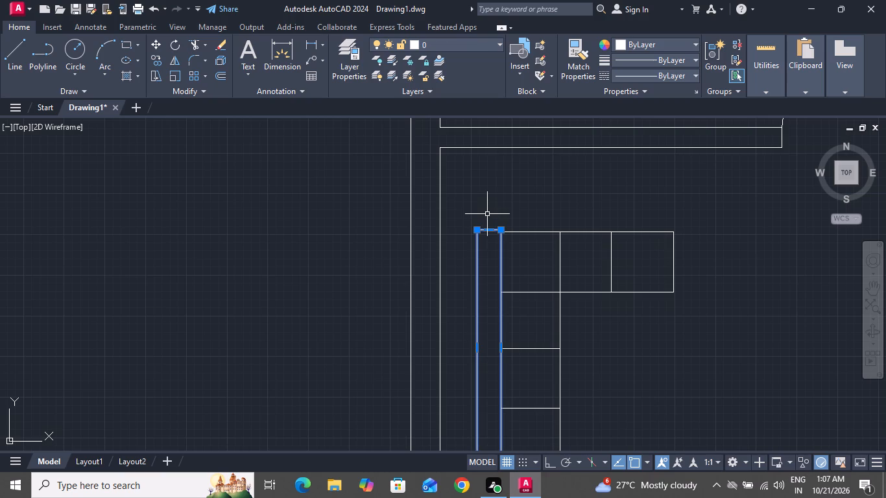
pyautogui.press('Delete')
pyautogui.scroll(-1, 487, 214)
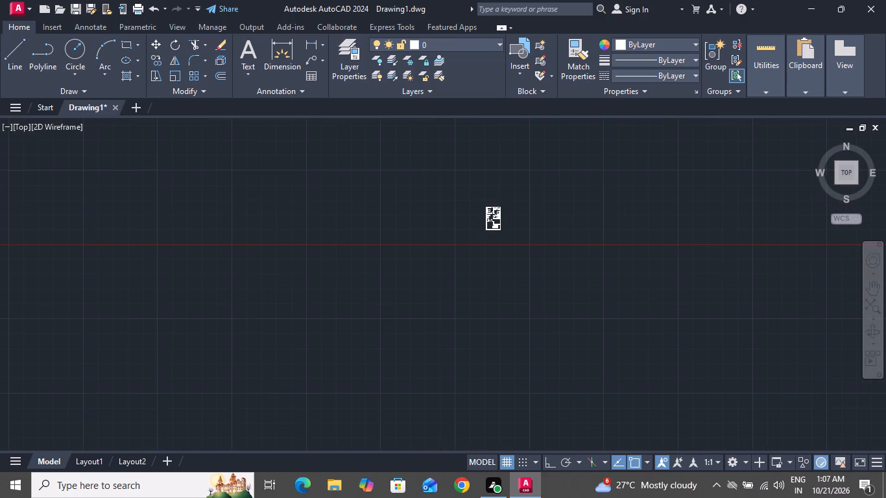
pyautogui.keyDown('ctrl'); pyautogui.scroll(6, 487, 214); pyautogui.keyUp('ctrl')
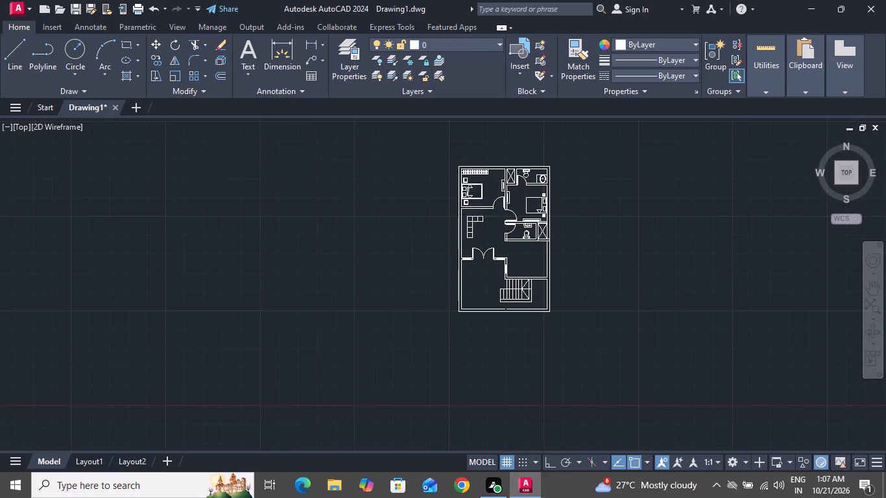